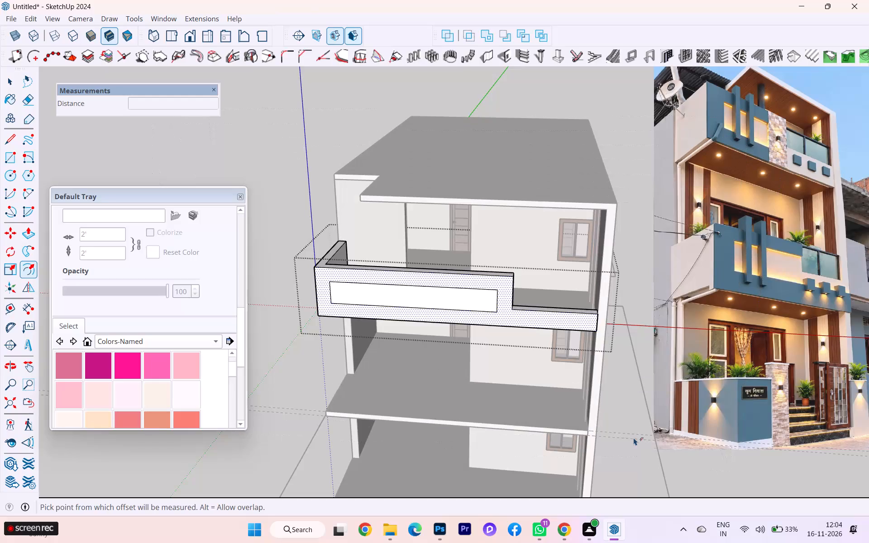
Draw a line about 1' 3 3/8" long from the inner rectangle's upper corner to the end edge of the parapet's tall section.
scroll(469, 334, "up", 4)
scroll(407, 240, "up", 5)
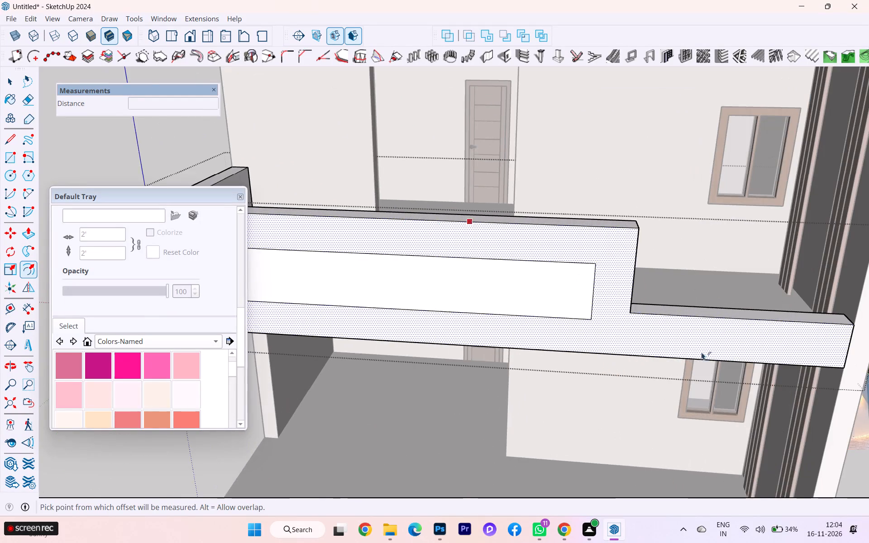
scroll(721, 361, "down", 3)
scroll(779, 382, "down", 1)
scroll(693, 302, "up", 4)
scroll(644, 281, "up", 2)
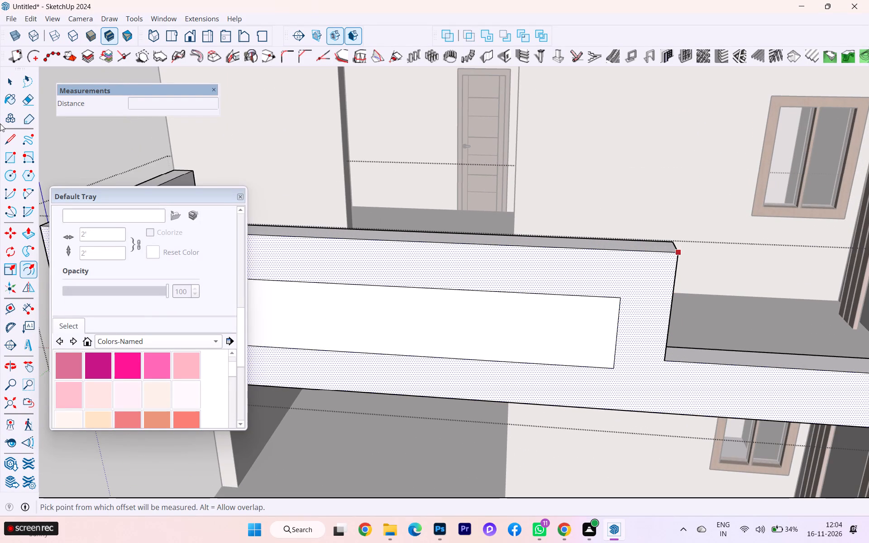
left_click(0, 142)
left_click(4, 141)
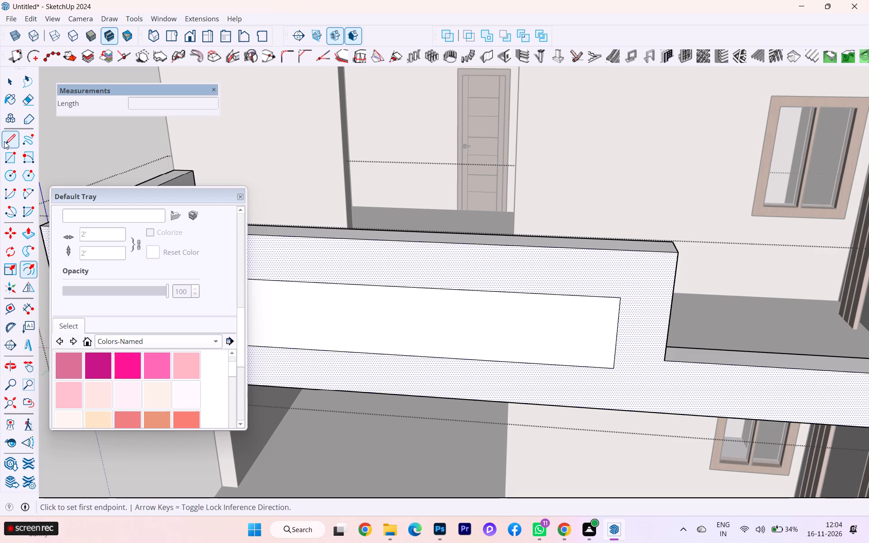
left_click(620, 303)
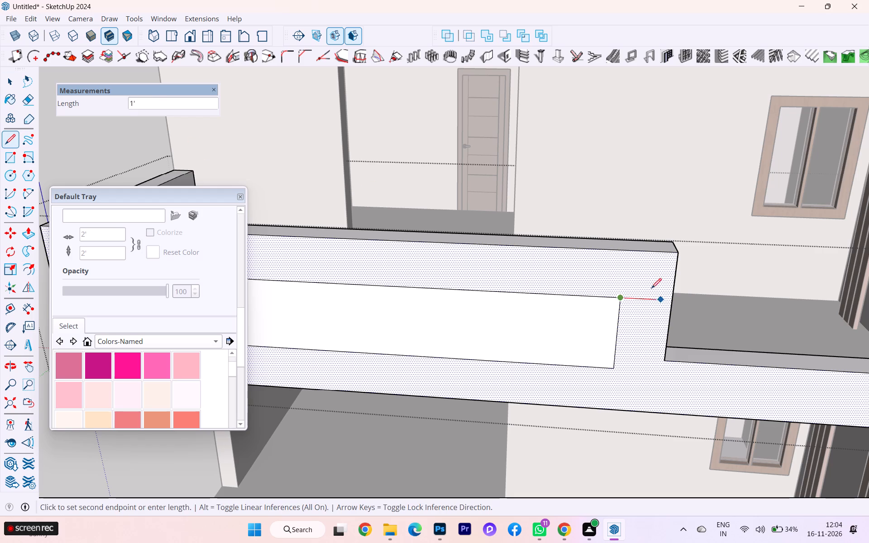
left_click(670, 298)
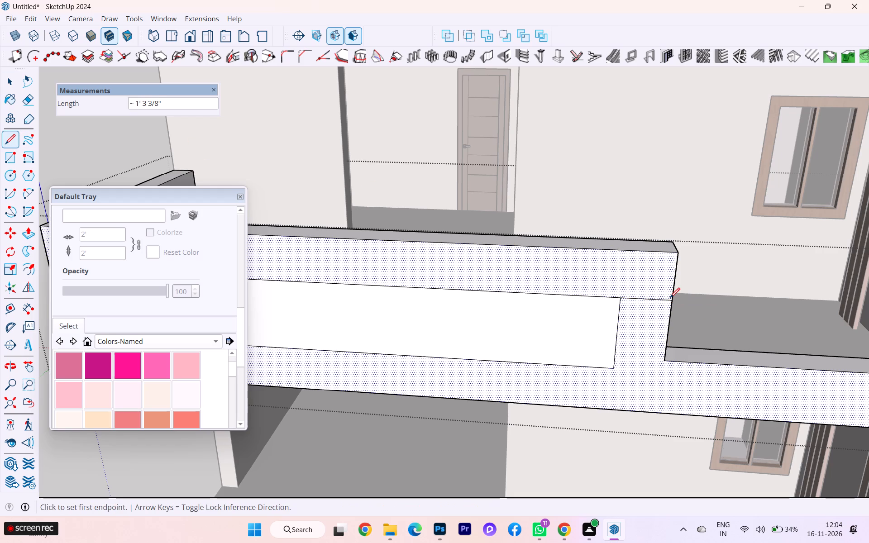
Draw a line about 8' 5" long from the inner rectangle's lower corner to the far end edge of the low parapet section.
scroll(632, 368, "down", 2)
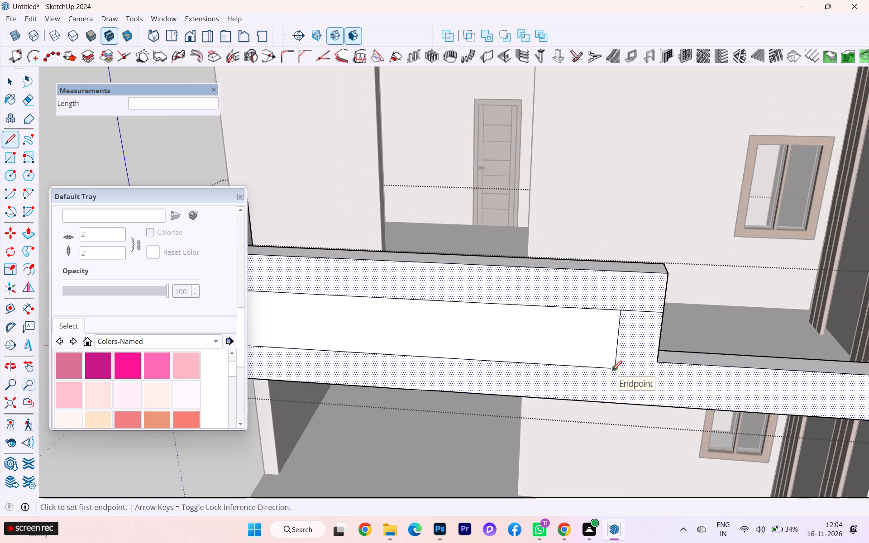
scroll(612, 371, "down", 4)
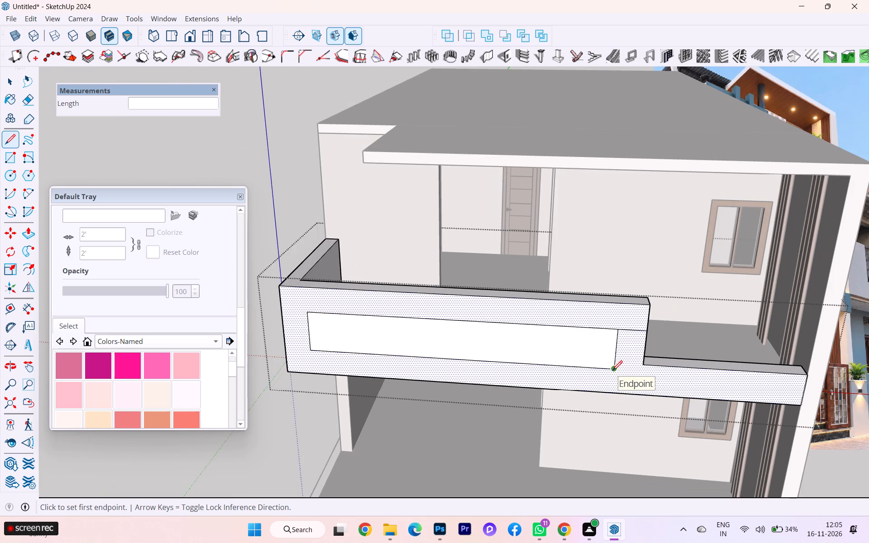
scroll(613, 372, "up", 2)
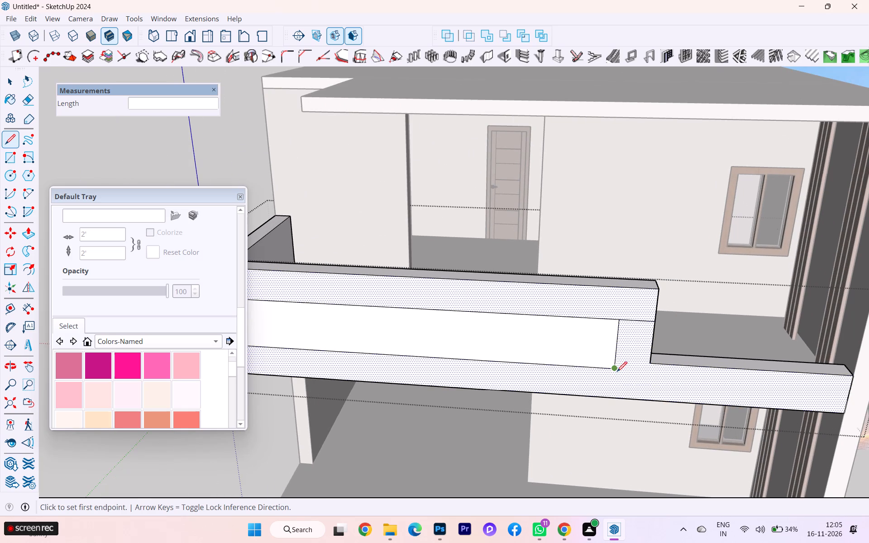
left_click(614, 367)
scroll(733, 387, "down", 3)
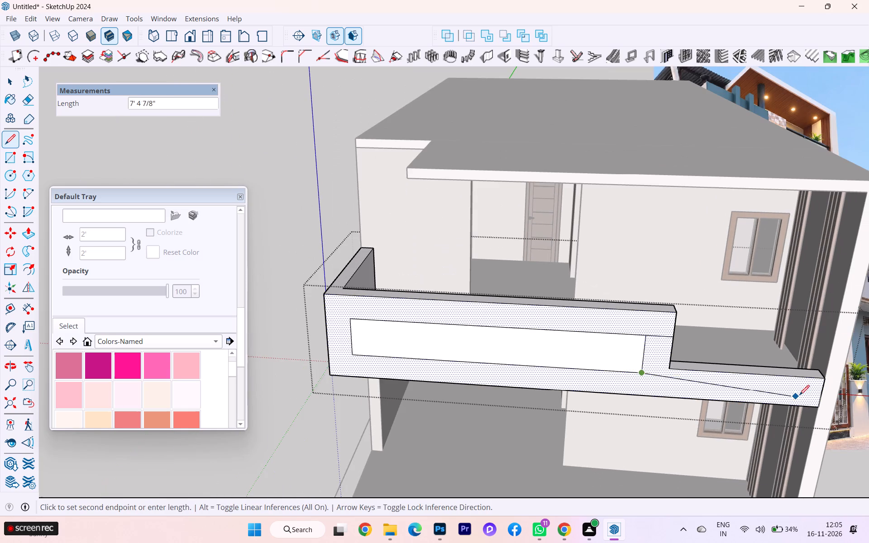
scroll(803, 389, "up", 2)
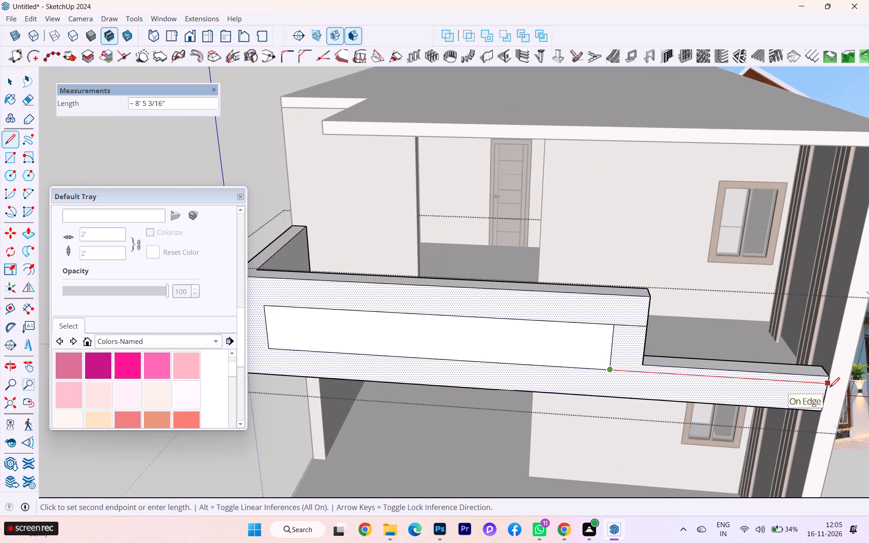
left_click(830, 387)
Raise the top face of the low parapet section by about 4 1/4" with Push/Pull.
scroll(577, 341, "down", 2)
scroll(741, 351, "up", 1)
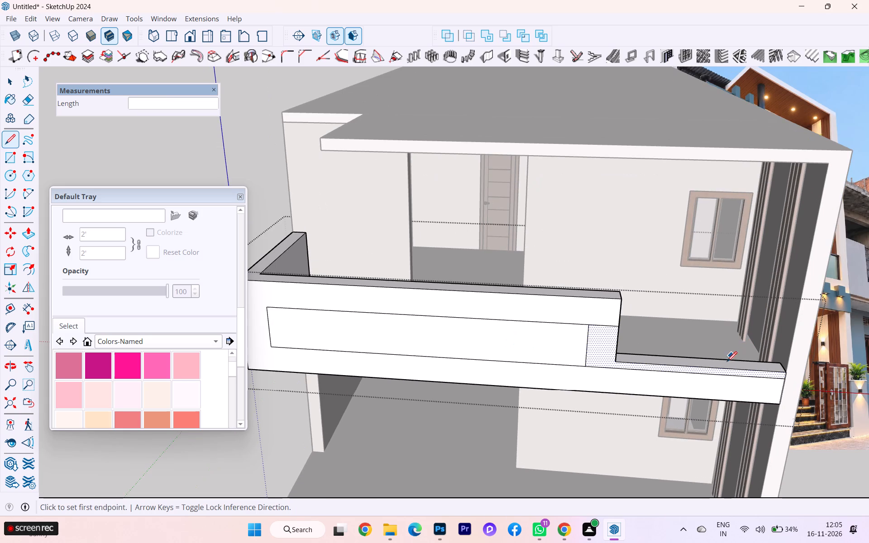
left_click(29, 232)
scroll(664, 428, "up", 3)
scroll(623, 332, "up", 2)
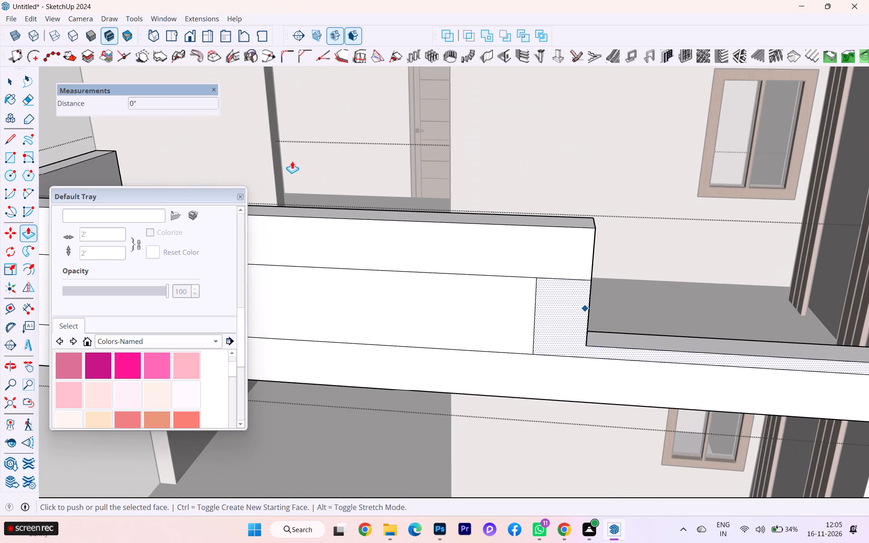
left_click(4, 76)
left_click(613, 341)
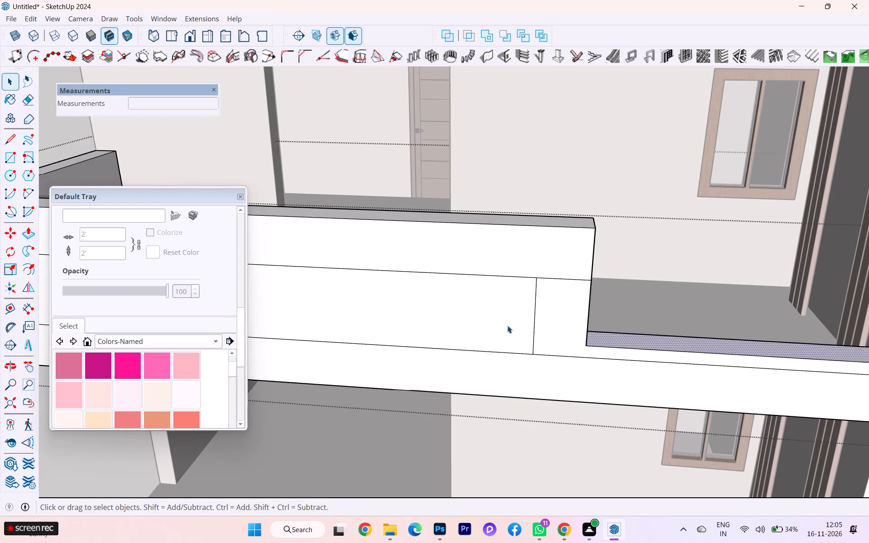
left_click(25, 237)
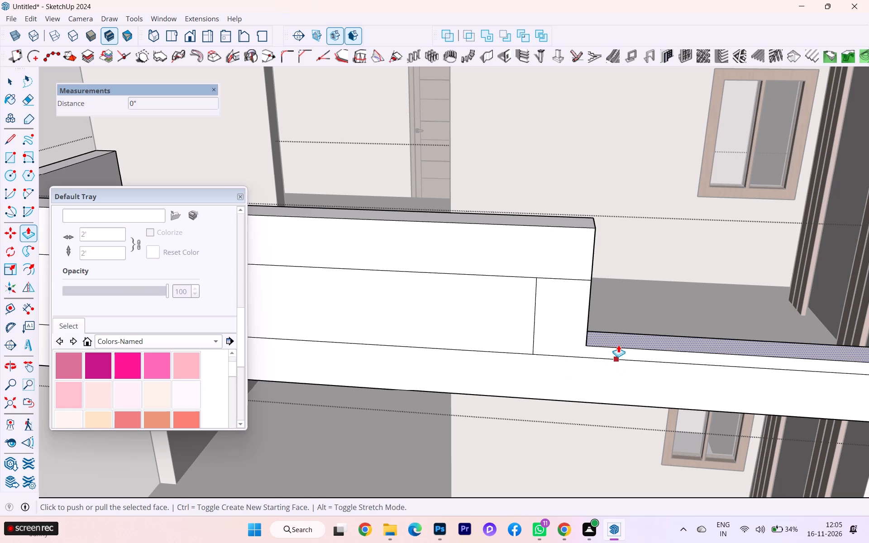
left_click(618, 342)
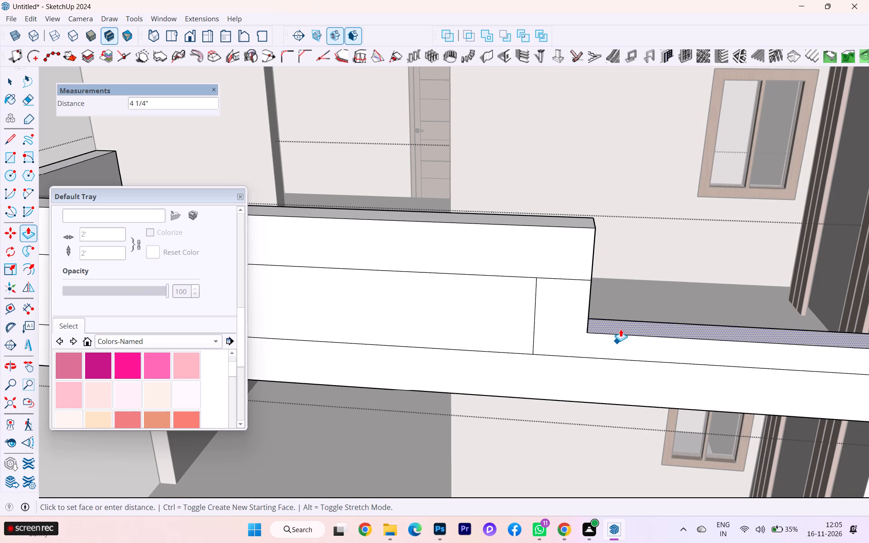
left_click(621, 329)
Erase the short vertical edge separating the inner rectangle from the strip running to the parapet's end.
scroll(723, 348, "down", 10)
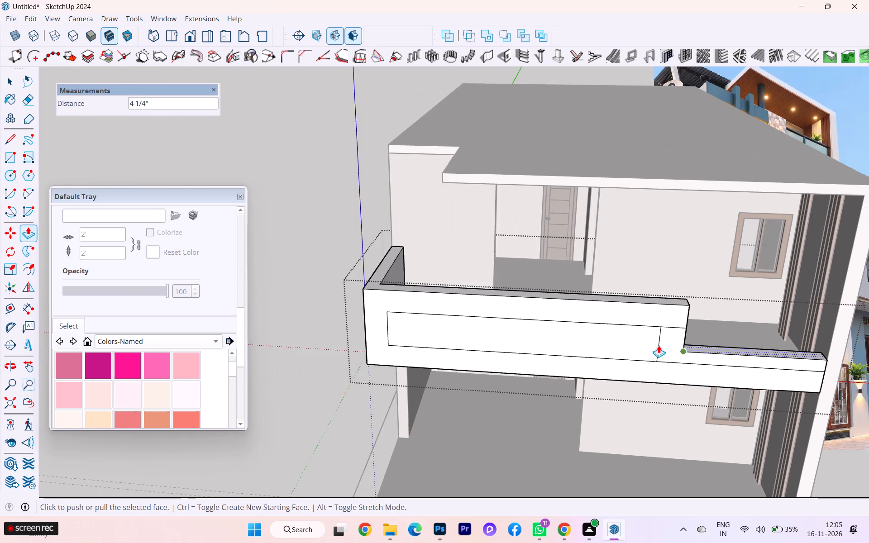
left_click(29, 97)
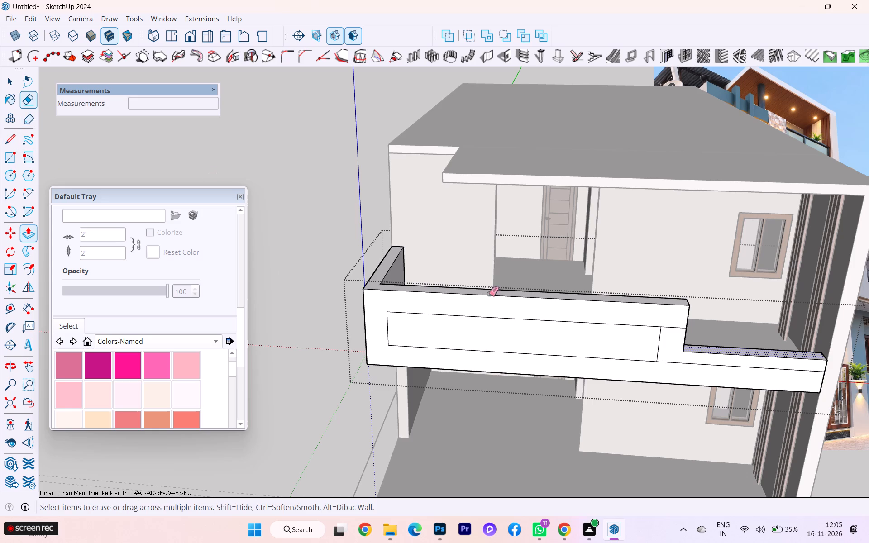
scroll(609, 355, "up", 3)
left_click(670, 329)
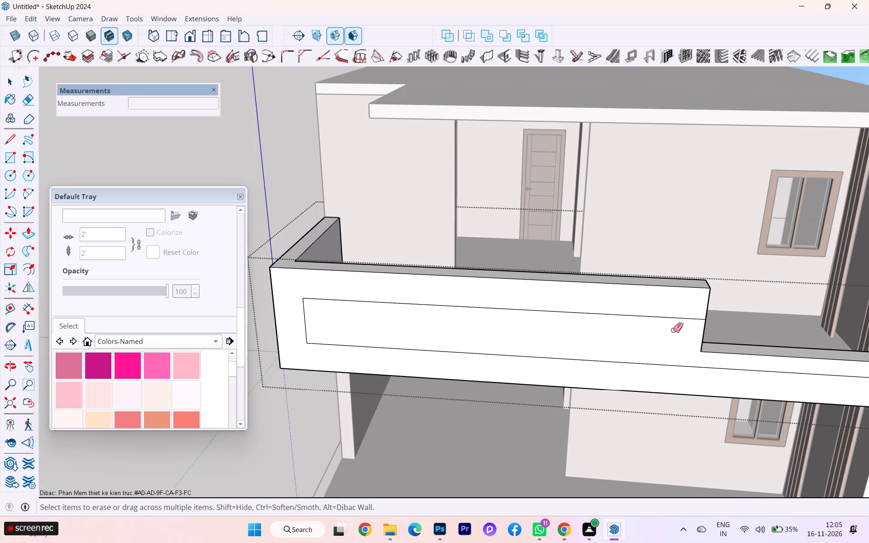
Extrude the parapet's front frame face around the panel outward by 4", keeping the original face as a new starting face.
scroll(593, 300, "down", 1)
scroll(43, 170, "down", 1)
left_click(27, 235)
scroll(377, 270, "up", 2)
left_click(377, 270)
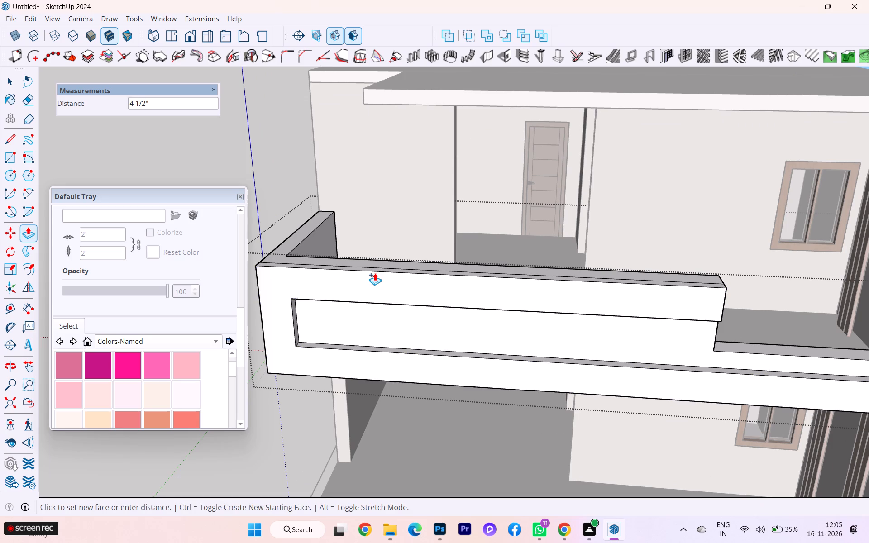
key("4")
key("Return")
Examine the extruded parapet frame from its outer corner, from above and against the whole building.
scroll(477, 275, "down", 4)
middle_click_drag(487, 285, 681, 310)
scroll(682, 318, "up", 15)
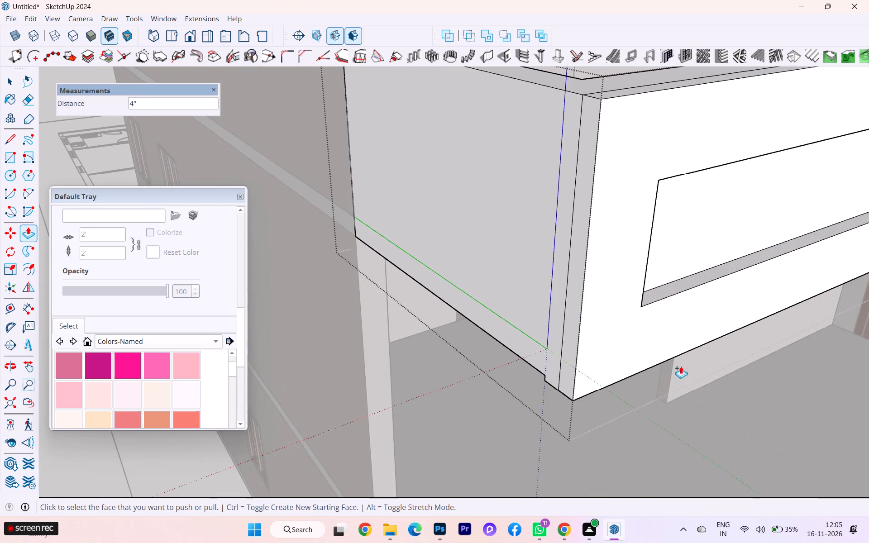
scroll(648, 295, "up", 3)
scroll(658, 338, "down", 3)
scroll(659, 339, "up", 2)
scroll(659, 344, "down", 1)
scroll(634, 381, "down", 4)
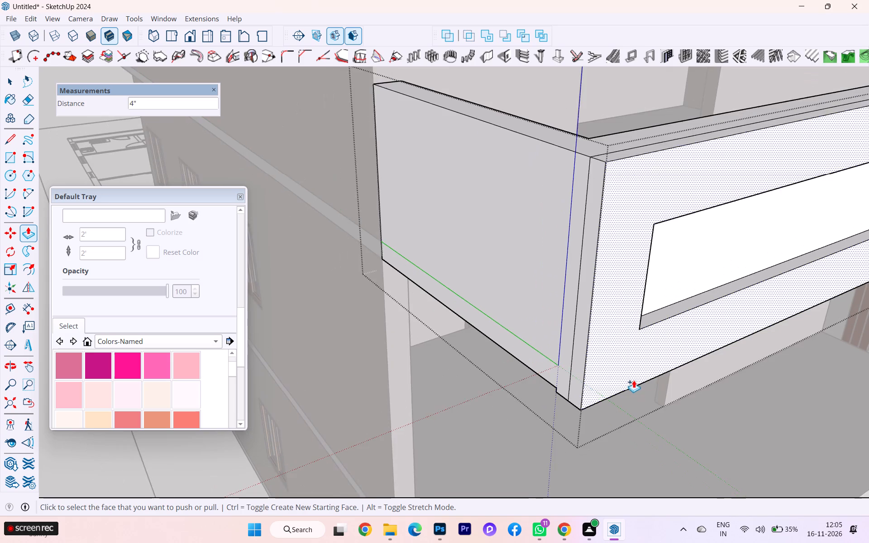
scroll(634, 380, "down", 1)
middle_click_drag(643, 298, 416, 354)
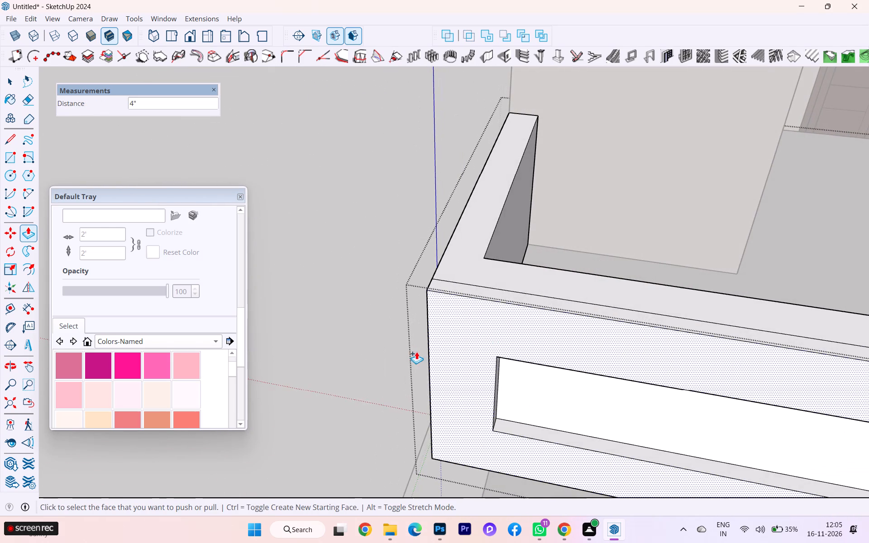
scroll(392, 319, "down", 3)
scroll(343, 316, "up", 1)
scroll(414, 321, "down", 7)
scroll(372, 322, "up", 1)
scroll(372, 322, "down", 3)
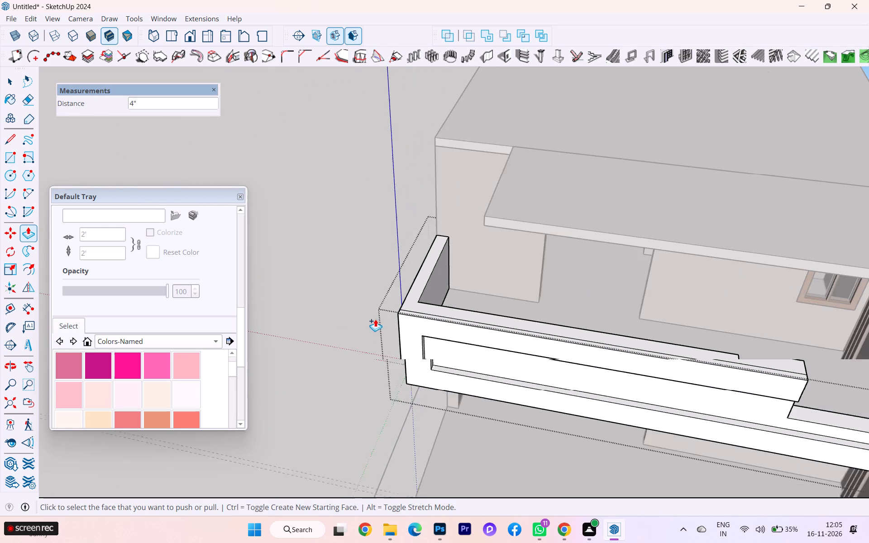
scroll(375, 319, "down", 8)
scroll(390, 311, "up", 1)
scroll(390, 311, "down", 1)
scroll(390, 311, "up", 2)
scroll(390, 311, "down", 7)
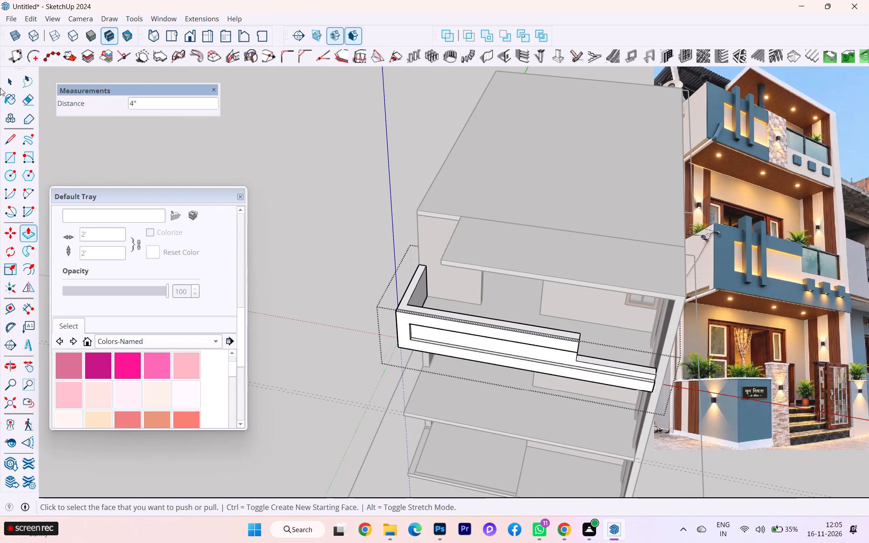
Examine the recessed panel and its lower ledge on the parapet's front face up close.
left_click(11, 75)
scroll(429, 273, "up", 5)
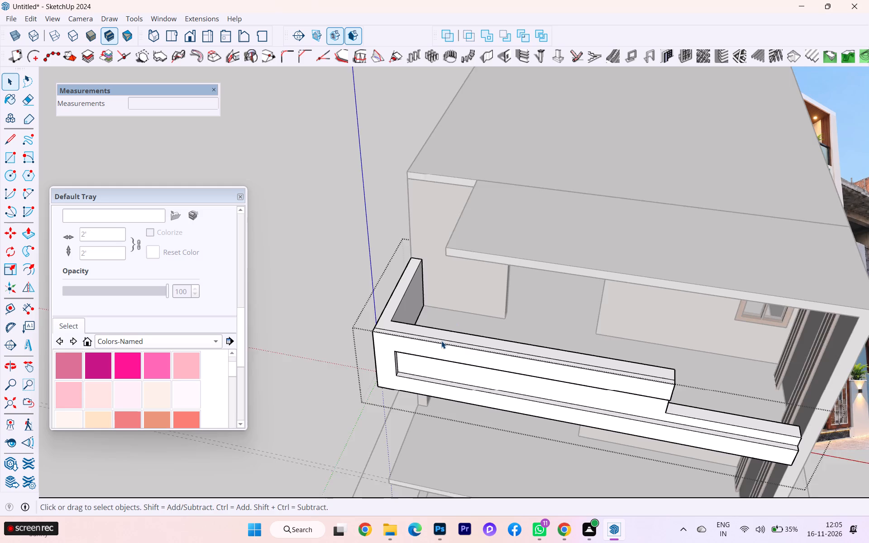
scroll(443, 340, "down", 2)
middle_click_drag(481, 296, 484, 285)
middle_click(485, 277)
scroll(483, 380, "up", 1)
scroll(482, 373, "down", 1)
scroll(482, 372, "up", 3)
scroll(482, 372, "down", 1)
scroll(482, 371, "up", 2)
scroll(486, 352, "down", 1)
scroll(486, 352, "up", 2)
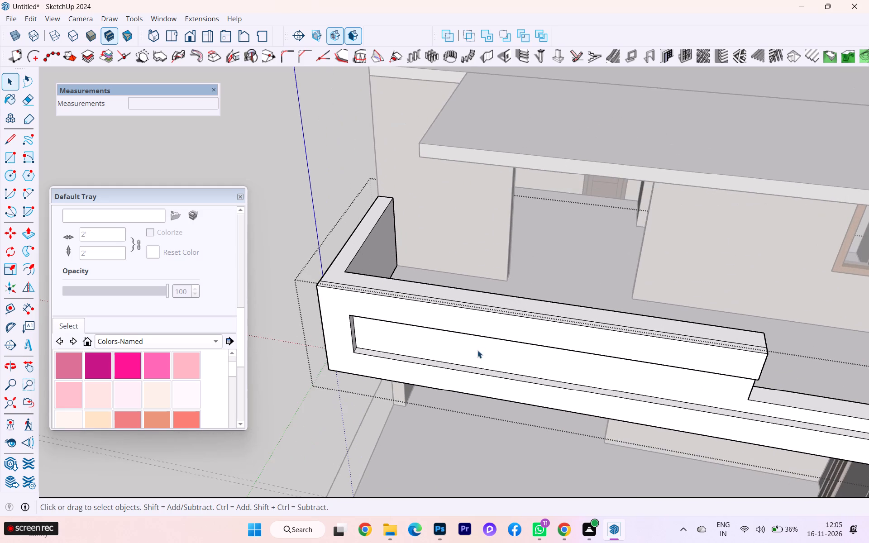
middle_click_drag(477, 350, 483, 306)
scroll(444, 258, "up", 9)
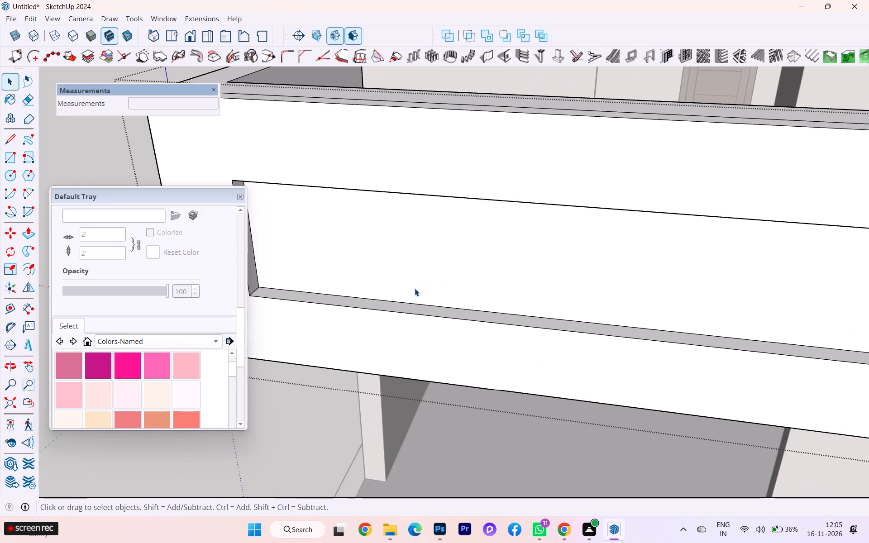
scroll(423, 299, "up", 2)
scroll(449, 326, "up", 1)
scroll(454, 323, "down", 1)
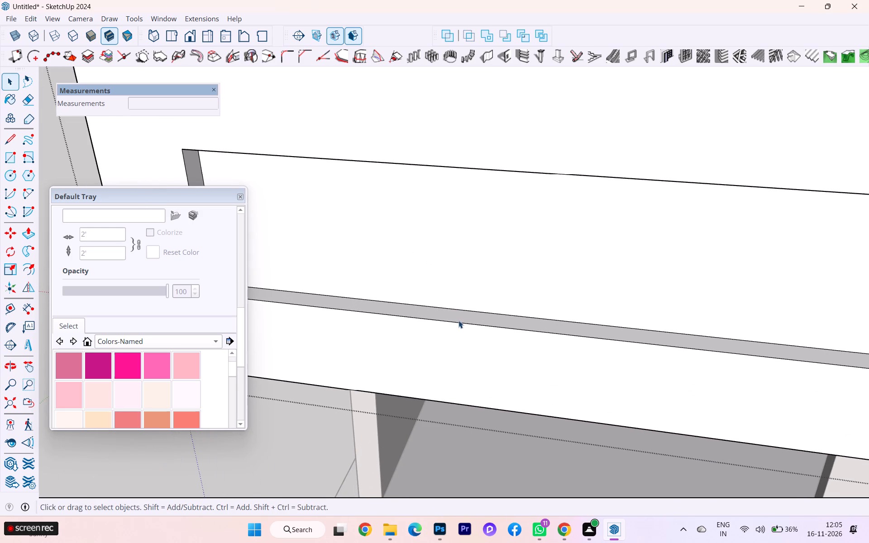
scroll(447, 327, "up", 1)
scroll(570, 316, "down", 1)
scroll(574, 316, "up", 1)
scroll(575, 317, "down", 4)
Copy the recess's lower front edge inward by 1 1/2" onto the bottom ledge with the Move tool.
middle_click_drag(557, 309, 575, 337)
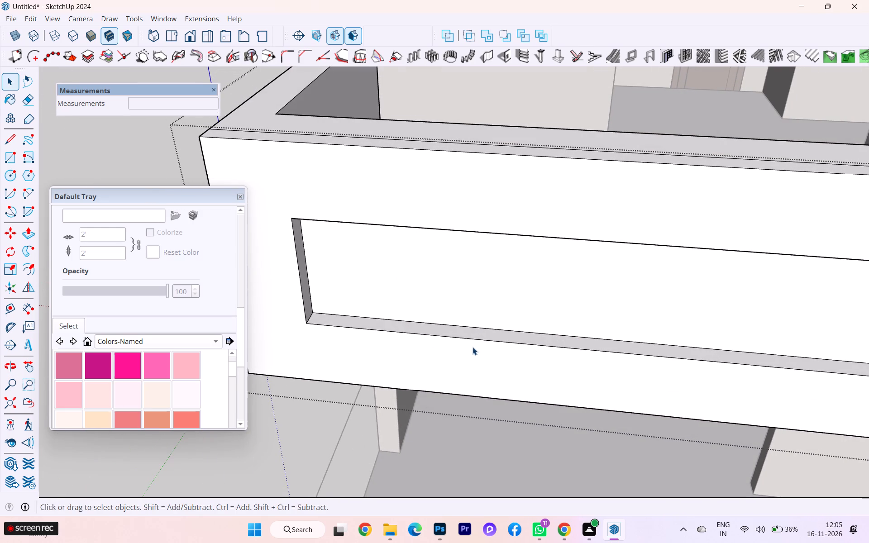
scroll(397, 328, "up", 1)
scroll(345, 320, "up", 2)
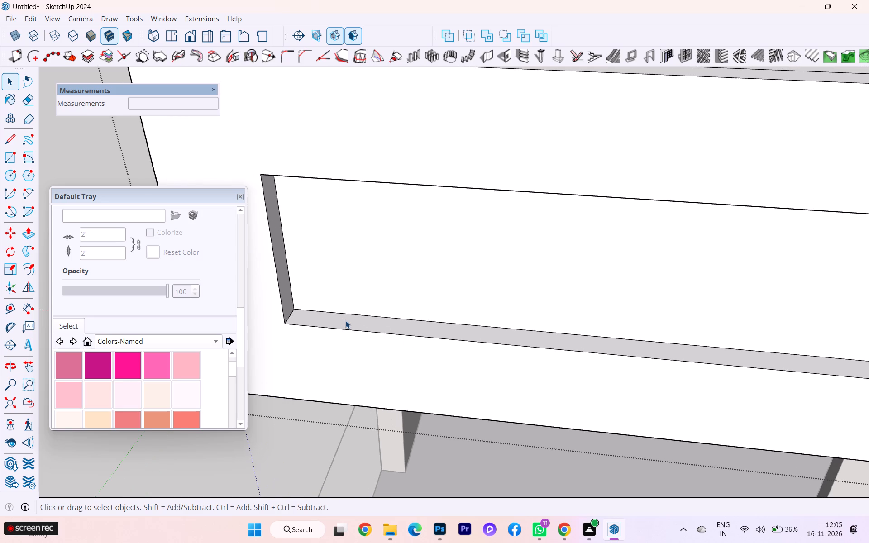
double_click(339, 326)
left_click(339, 328)
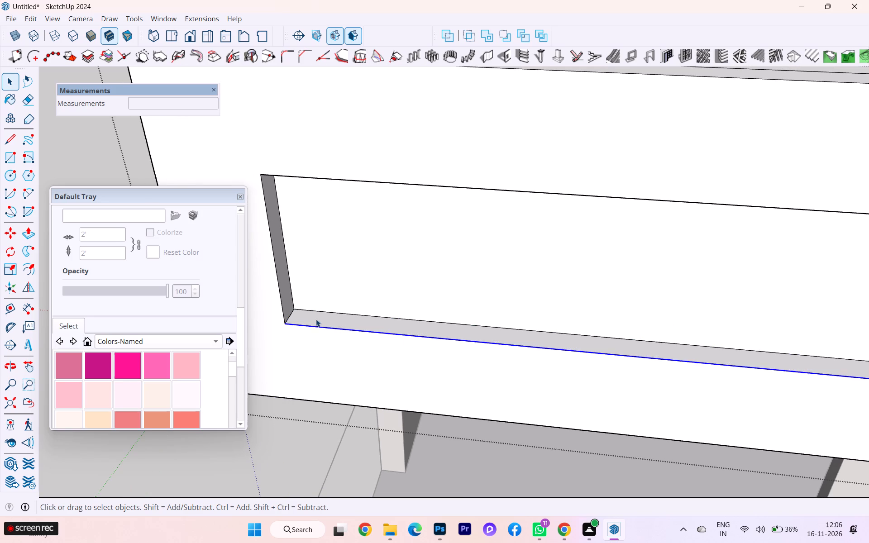
key("m")
key("Return")
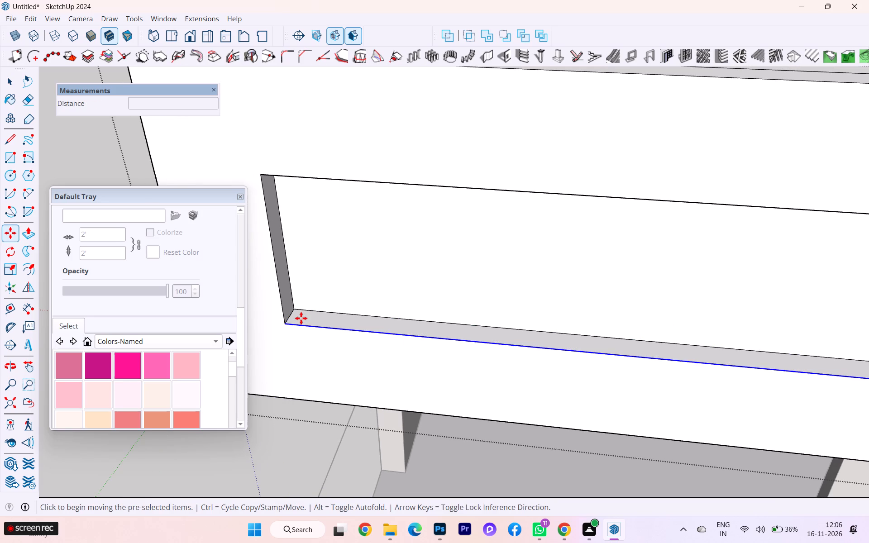
scroll(512, 311, "up", 3)
left_click(470, 348)
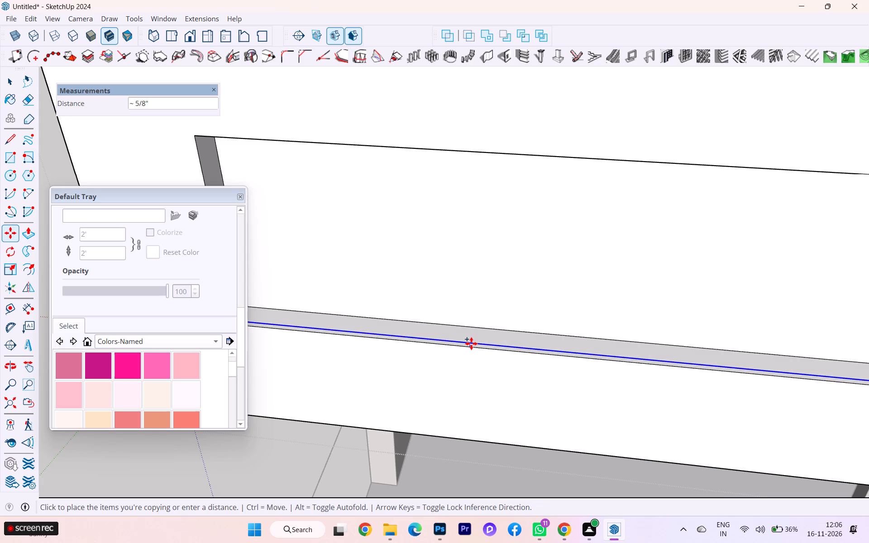
scroll(472, 336, "up", 1)
scroll(472, 336, "down", 1)
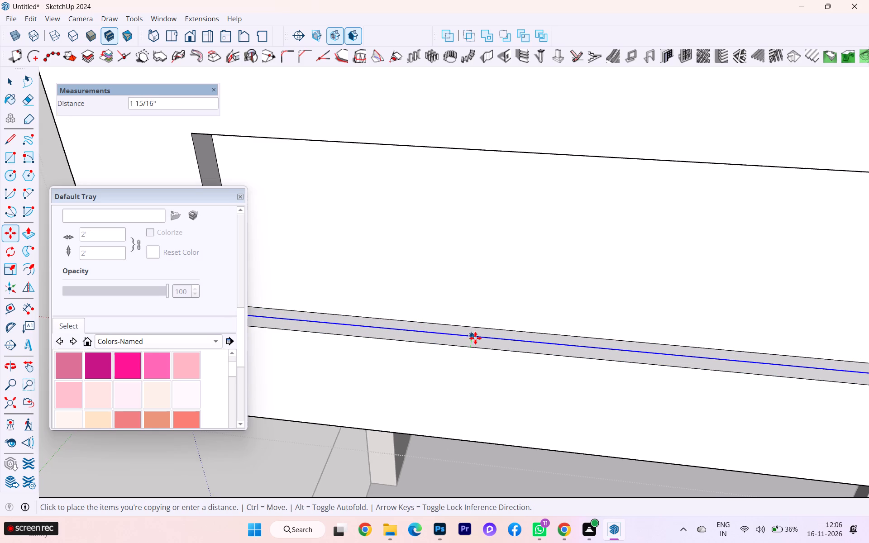
scroll(483, 337, "down", 3)
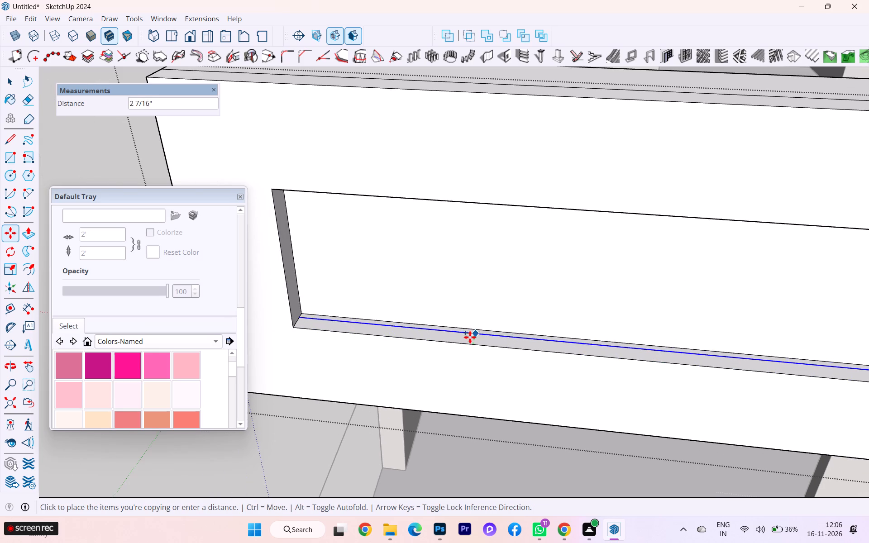
scroll(470, 337, "up", 3)
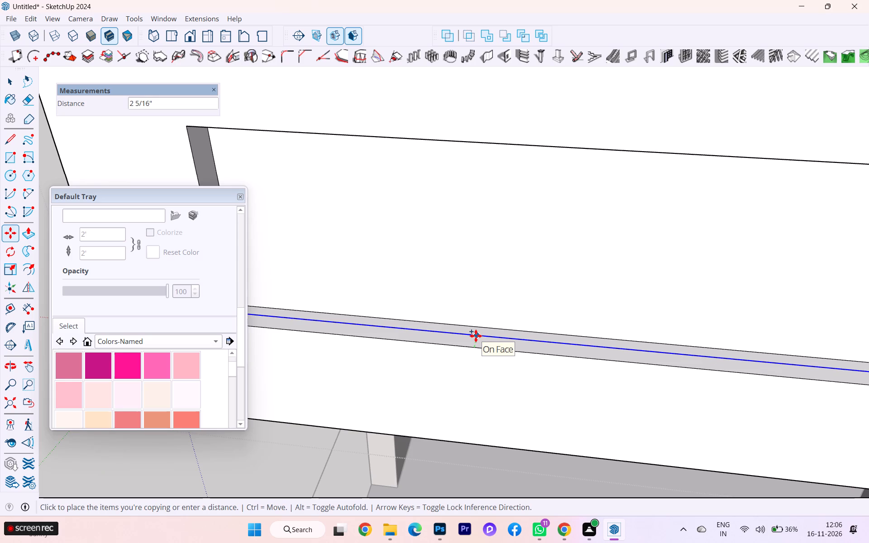
scroll(476, 336, "down", 1)
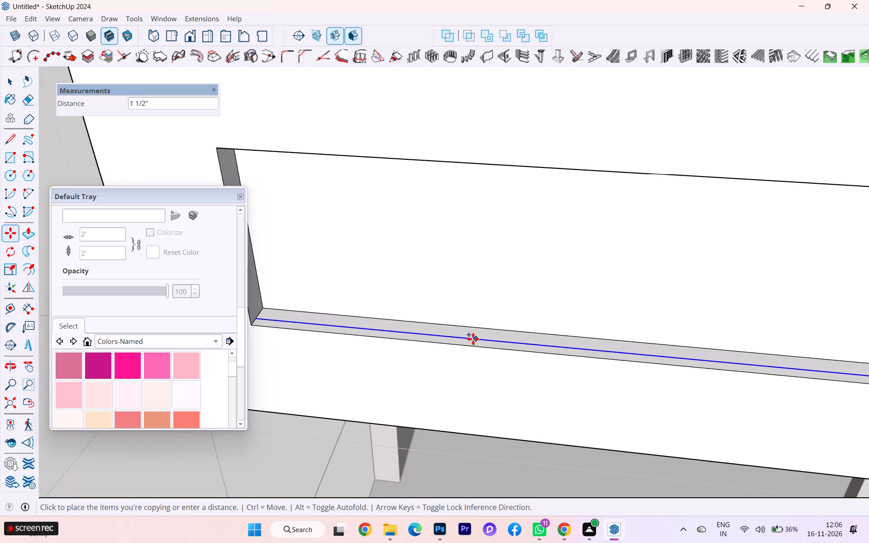
left_click(473, 339)
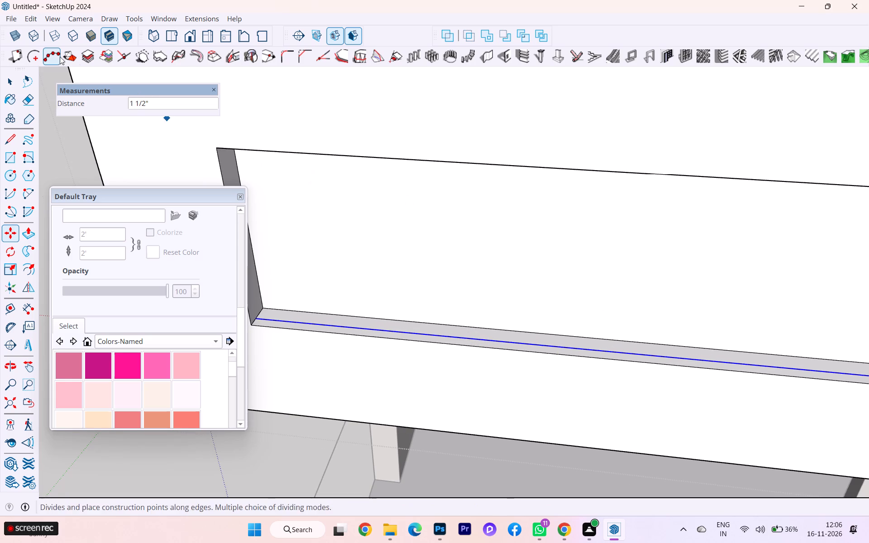
Push the inner strip of the recess's bottom ledge down by 1 1/16".
left_click(33, 234)
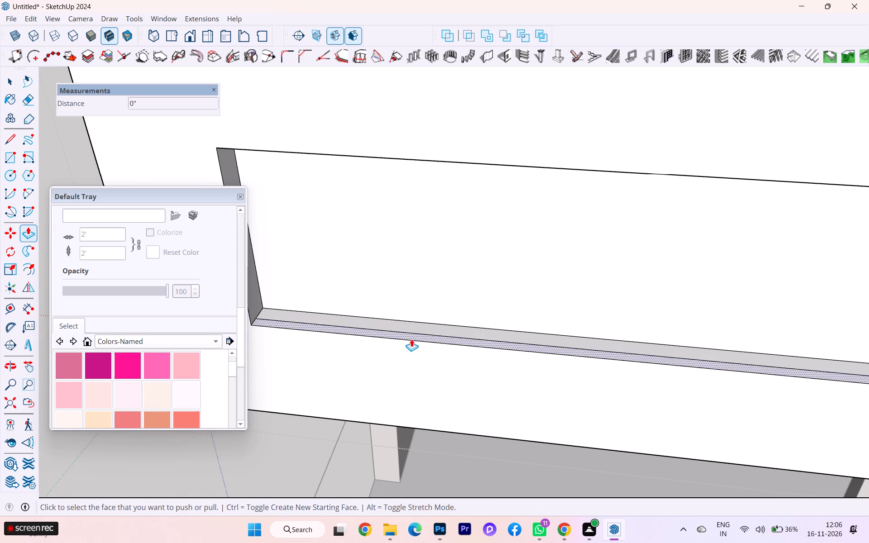
left_click(436, 325)
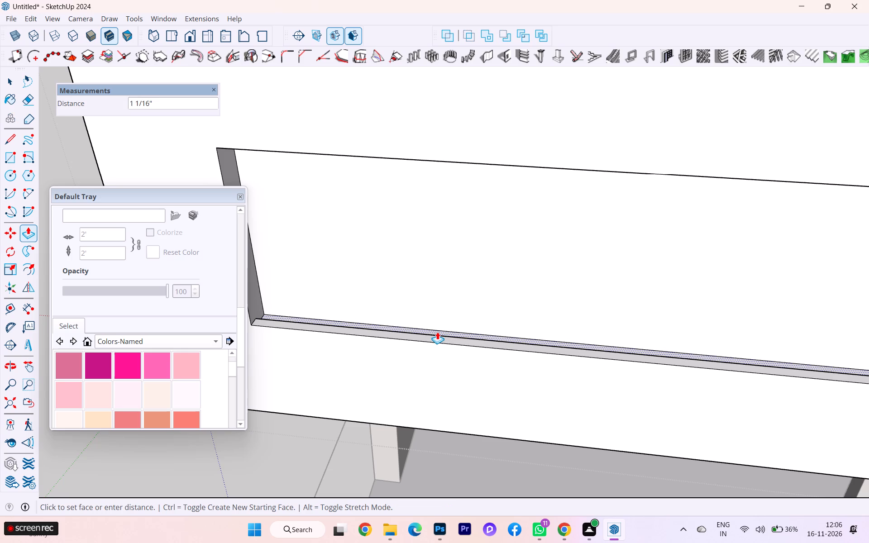
left_click(437, 332)
Copy the vertical front edge at the recess's end inward by 1 1/2", meeting the endpoint of the ledge's dividing edge.
scroll(437, 331, "down", 4)
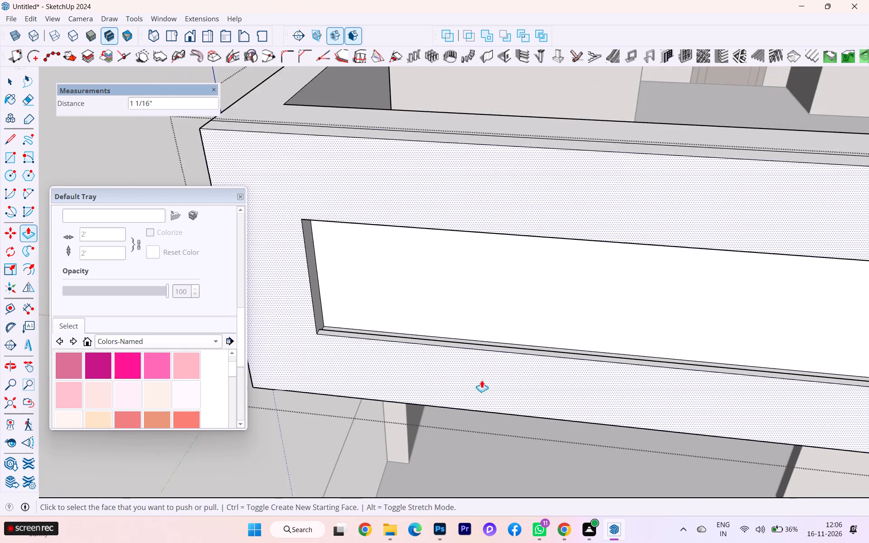
scroll(482, 380, "down", 2)
middle_click_drag(478, 364, 487, 347)
scroll(404, 267, "up", 2)
middle_click(401, 271)
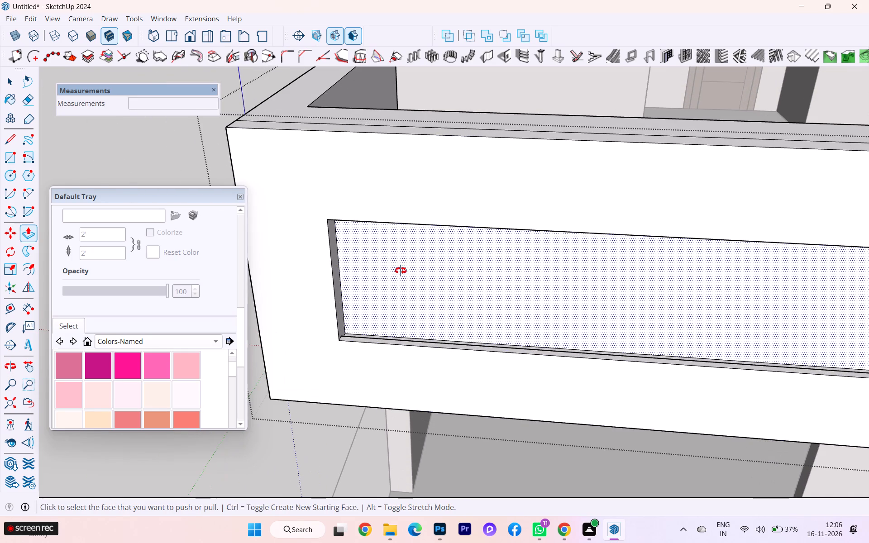
scroll(286, 219, "up", 4)
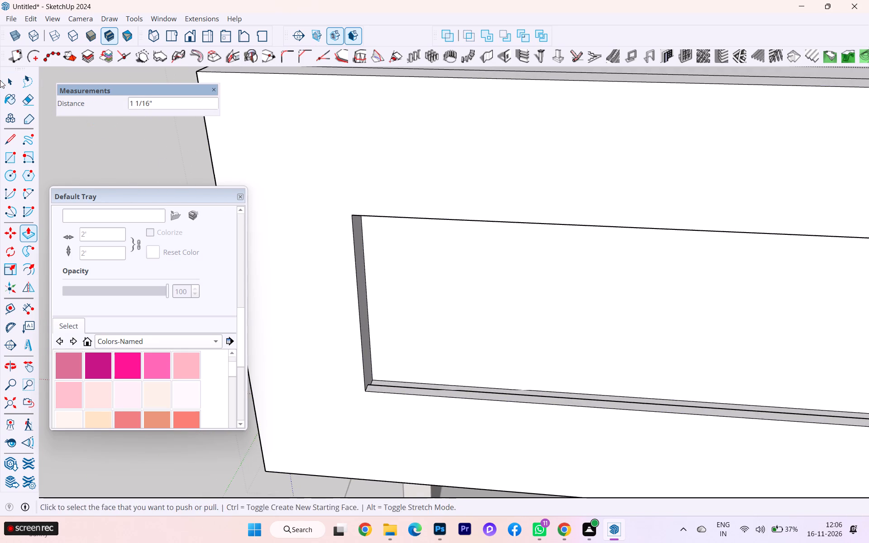
left_click(3, 80)
middle_click_drag(312, 290, 270, 275)
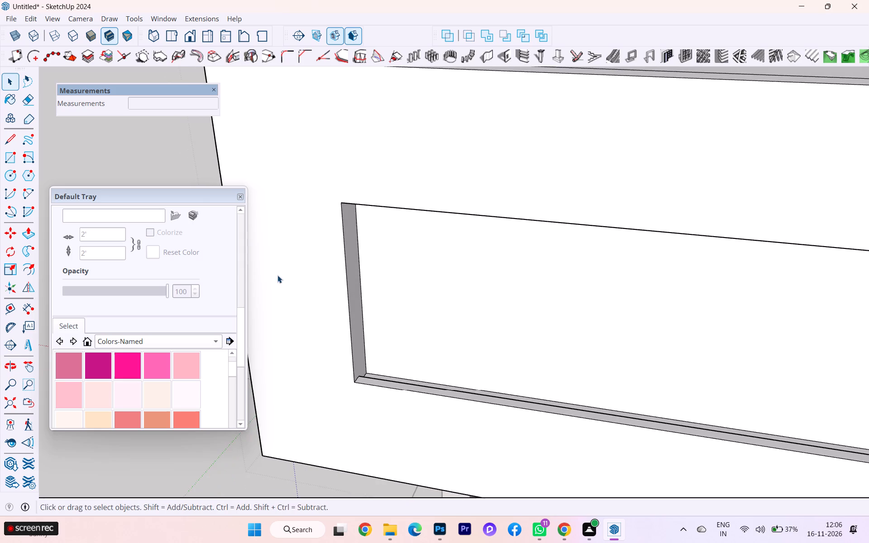
scroll(398, 309, "up", 2)
scroll(353, 303, "up", 1)
left_click(356, 302)
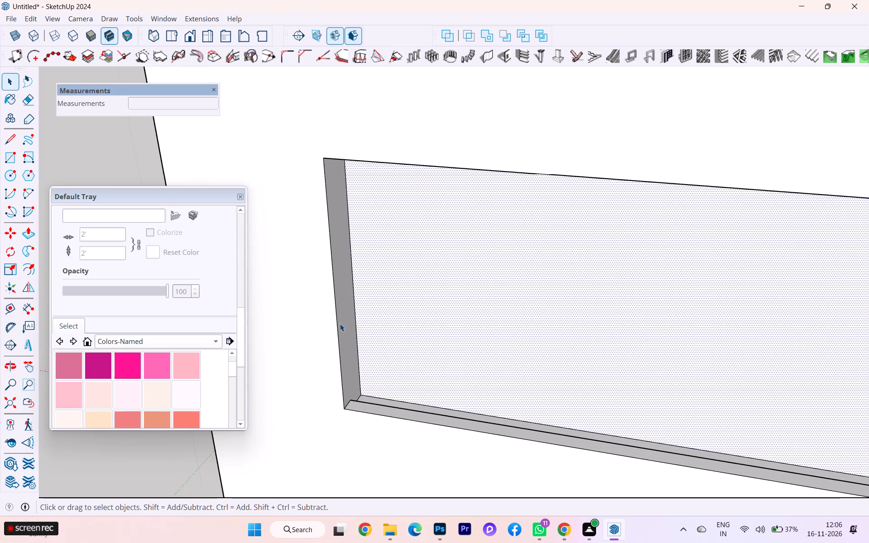
left_click(338, 327)
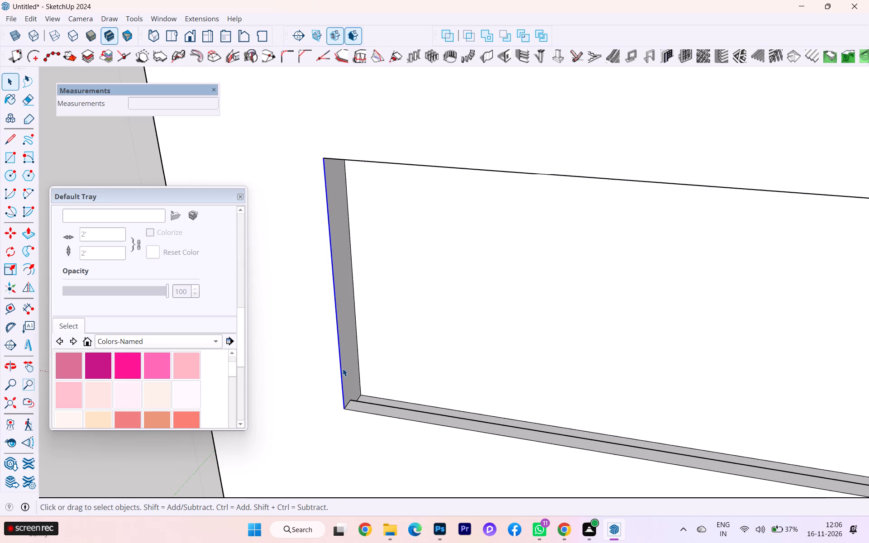
key("m")
key("Return")
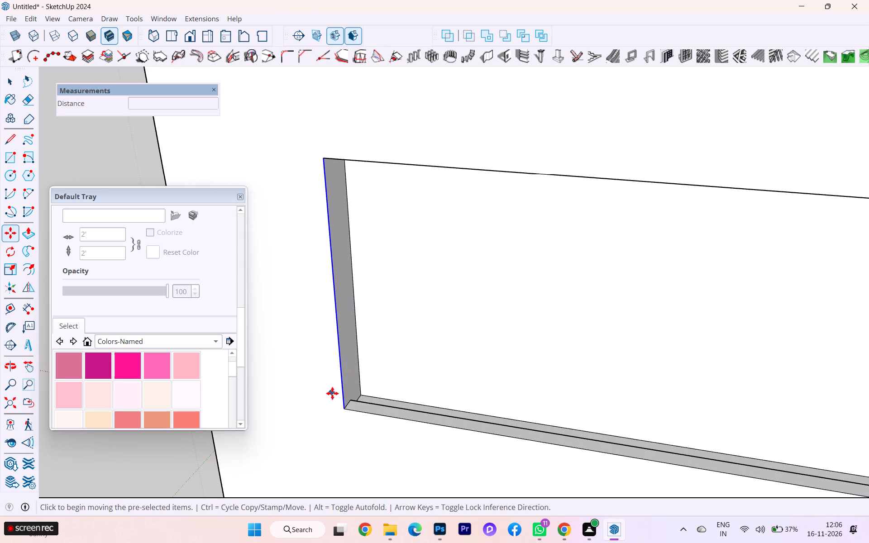
left_click(341, 411)
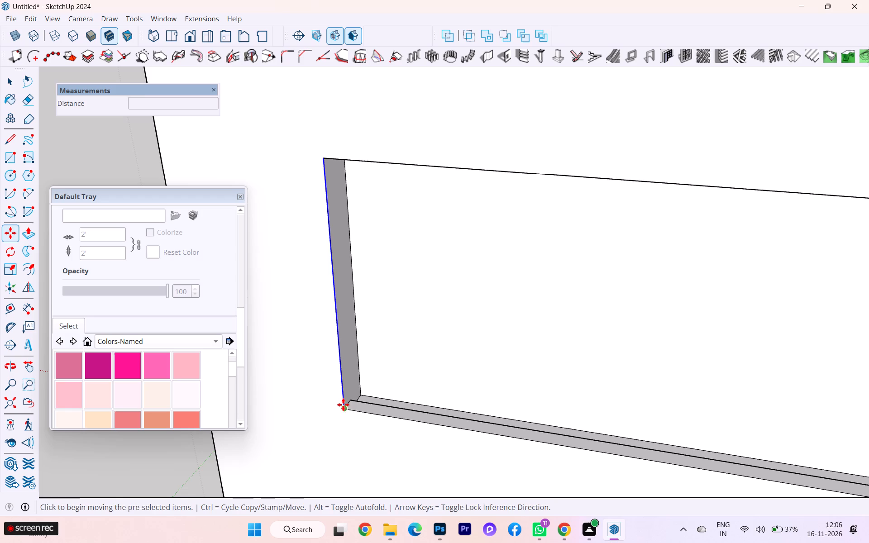
left_click(343, 405)
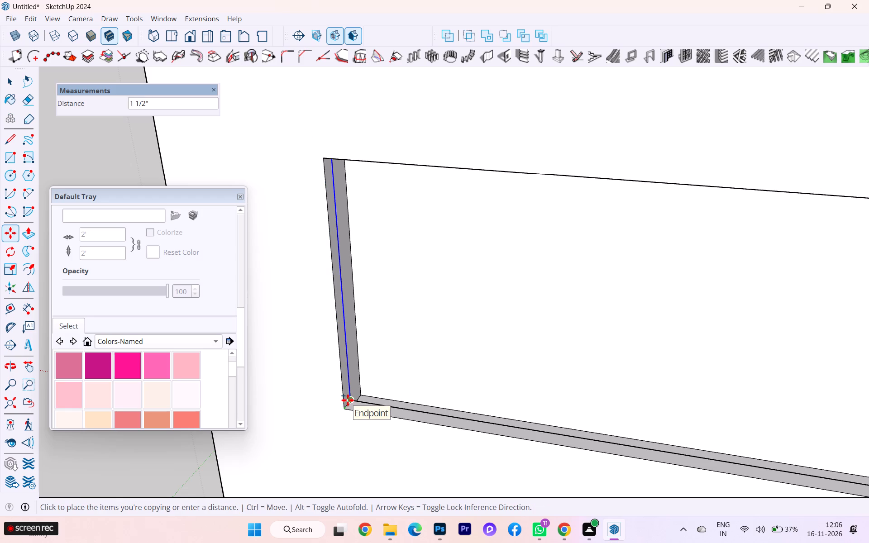
scroll(348, 400, "up", 4)
scroll(351, 397, "down", 8)
scroll(351, 397, "up", 1)
left_click(353, 399)
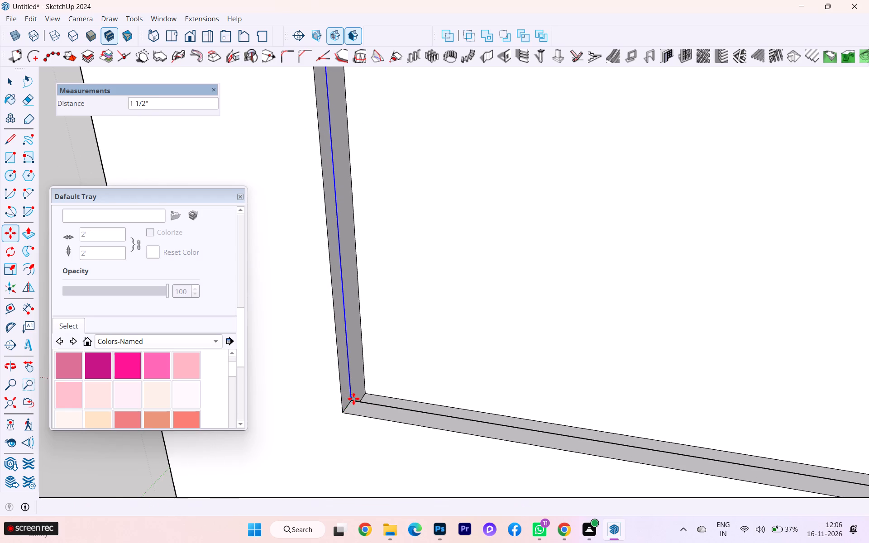
Push the inner strip of the recess's vertical end face into the wall by 9/16".
scroll(401, 271, "down", 3)
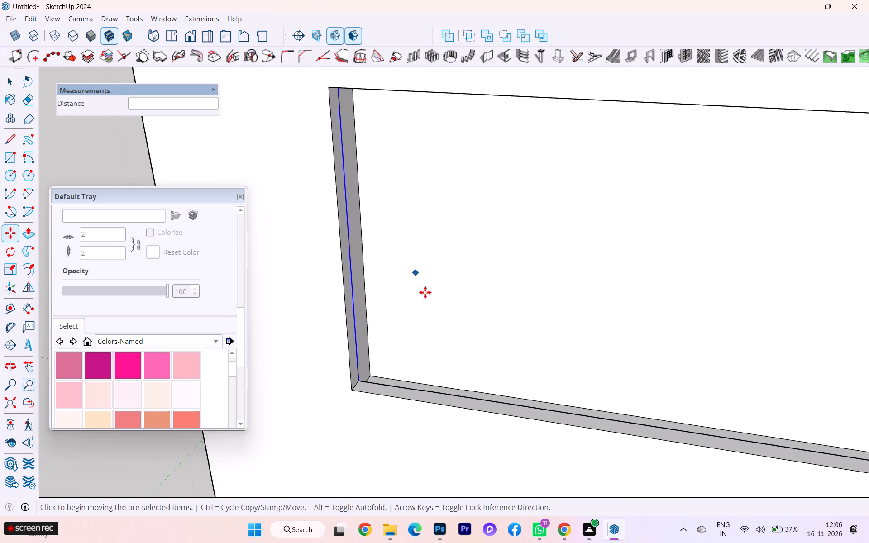
middle_click_drag(407, 304, 352, 325)
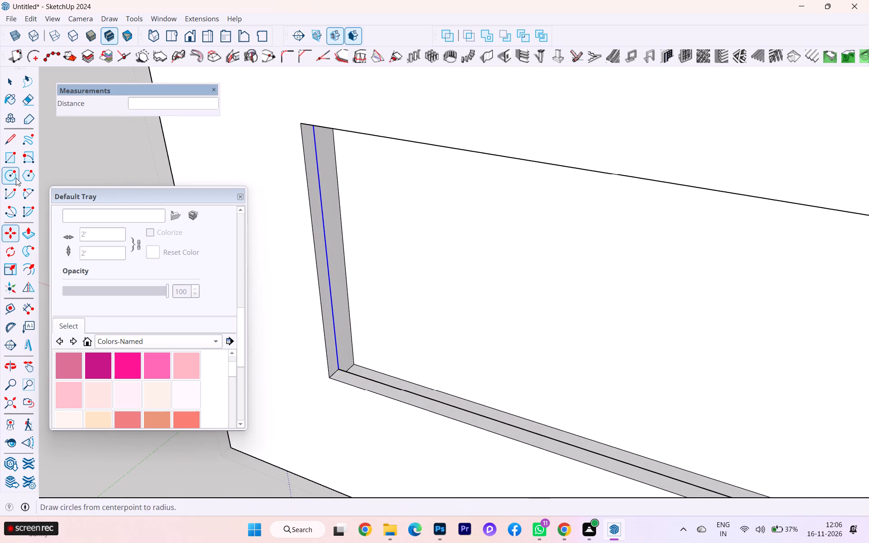
left_click(32, 237)
left_click(336, 248)
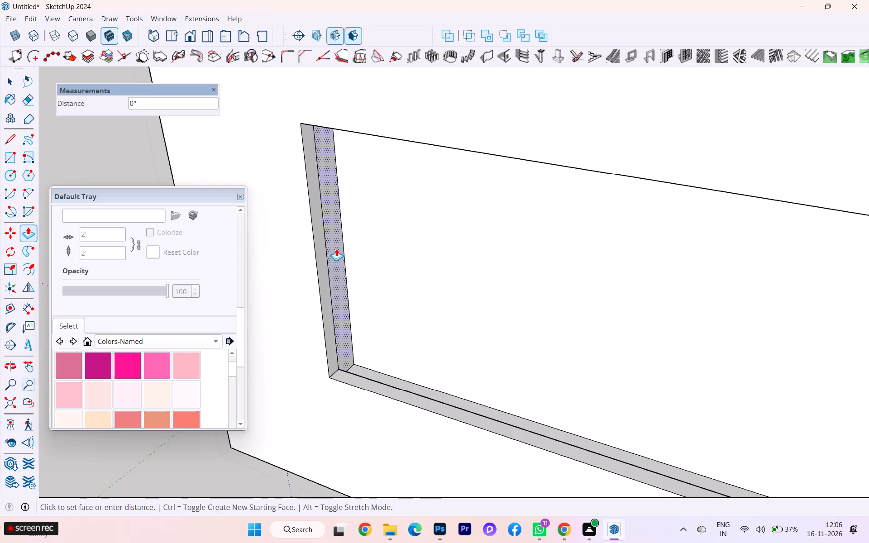
left_click(333, 242)
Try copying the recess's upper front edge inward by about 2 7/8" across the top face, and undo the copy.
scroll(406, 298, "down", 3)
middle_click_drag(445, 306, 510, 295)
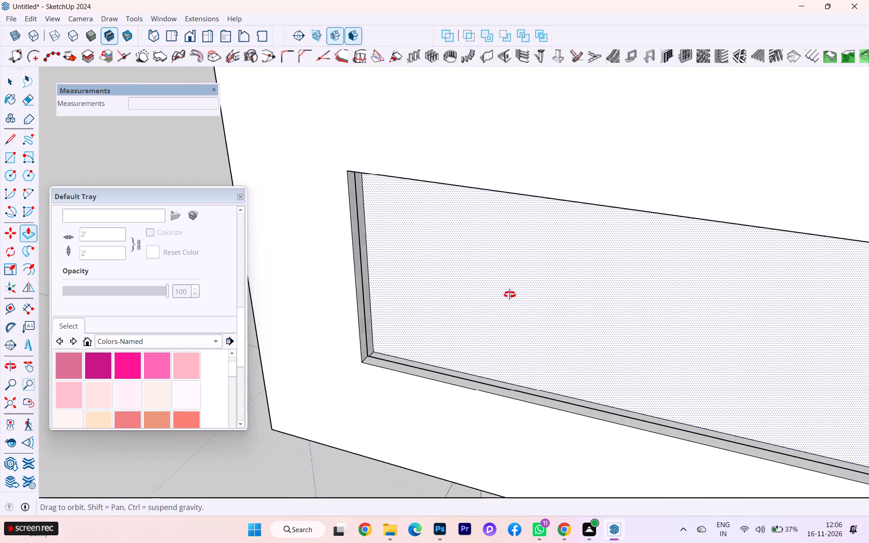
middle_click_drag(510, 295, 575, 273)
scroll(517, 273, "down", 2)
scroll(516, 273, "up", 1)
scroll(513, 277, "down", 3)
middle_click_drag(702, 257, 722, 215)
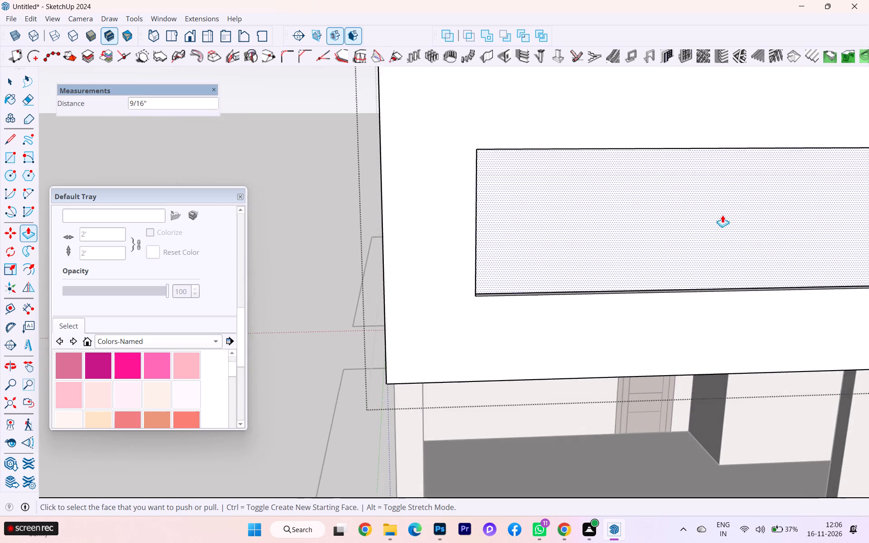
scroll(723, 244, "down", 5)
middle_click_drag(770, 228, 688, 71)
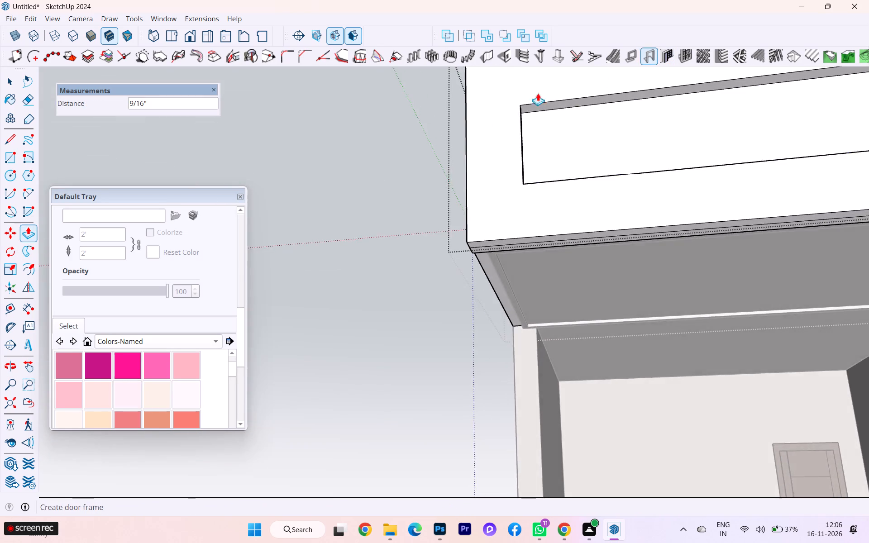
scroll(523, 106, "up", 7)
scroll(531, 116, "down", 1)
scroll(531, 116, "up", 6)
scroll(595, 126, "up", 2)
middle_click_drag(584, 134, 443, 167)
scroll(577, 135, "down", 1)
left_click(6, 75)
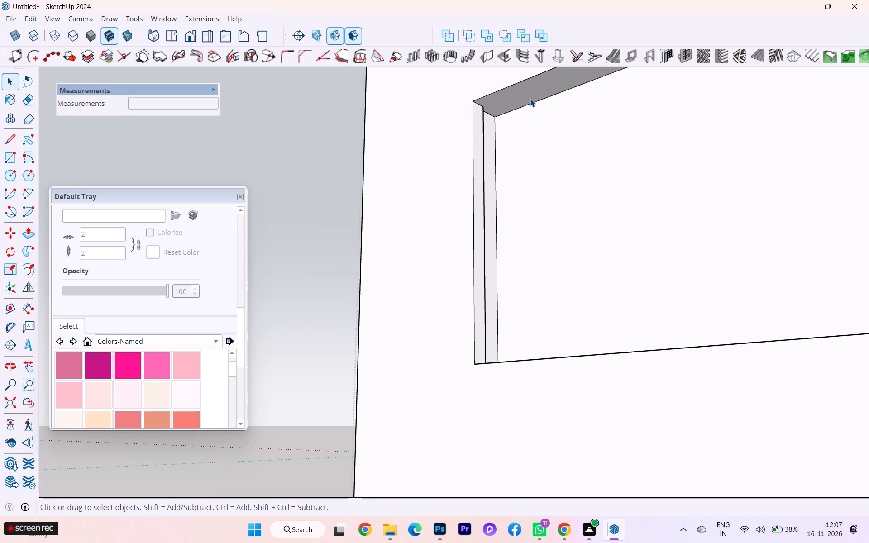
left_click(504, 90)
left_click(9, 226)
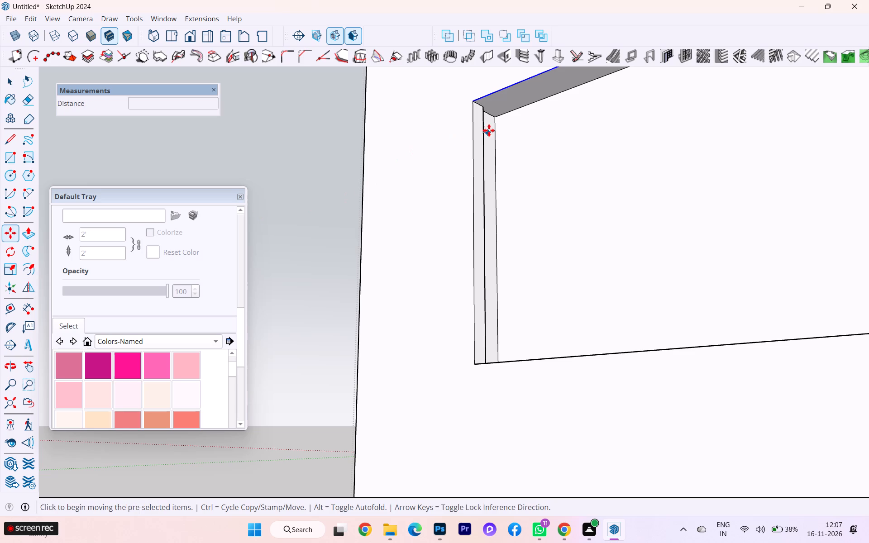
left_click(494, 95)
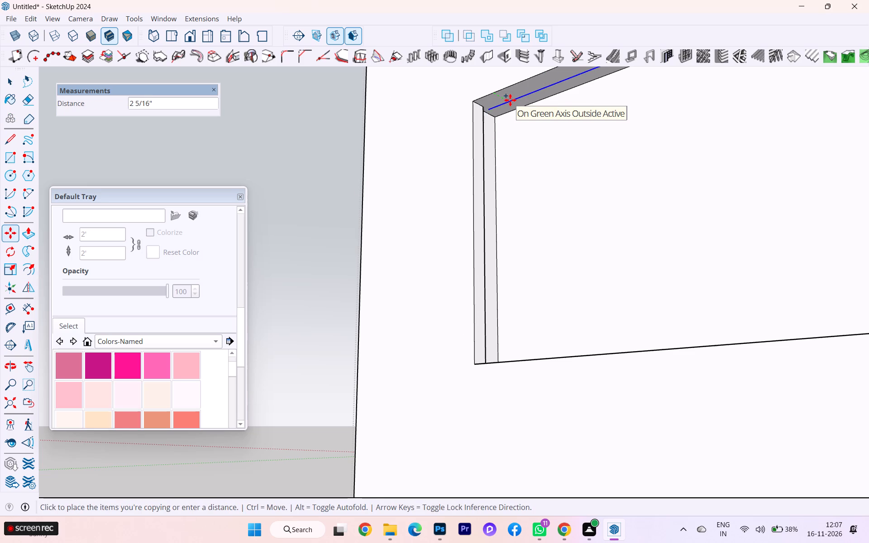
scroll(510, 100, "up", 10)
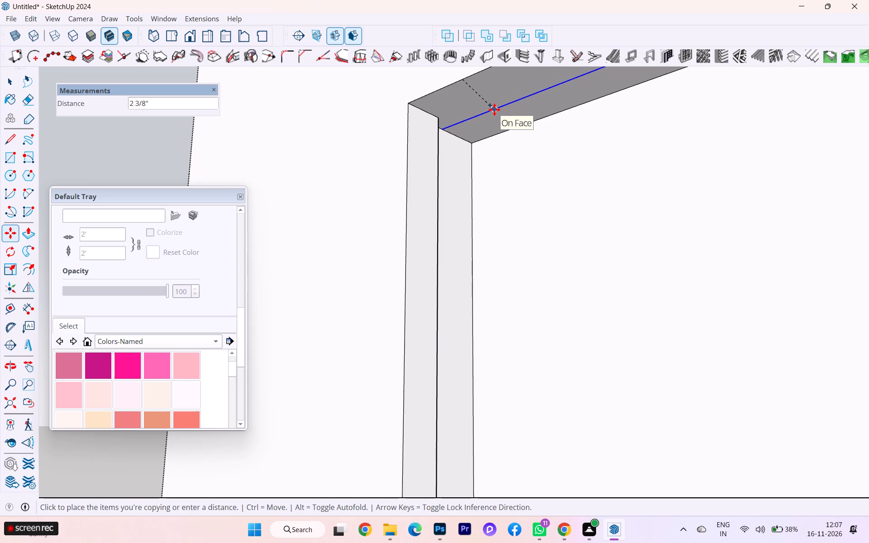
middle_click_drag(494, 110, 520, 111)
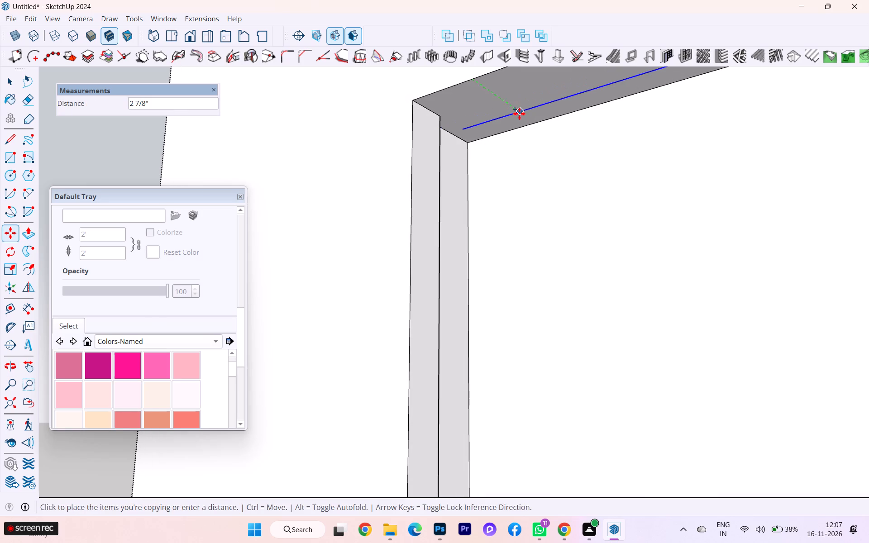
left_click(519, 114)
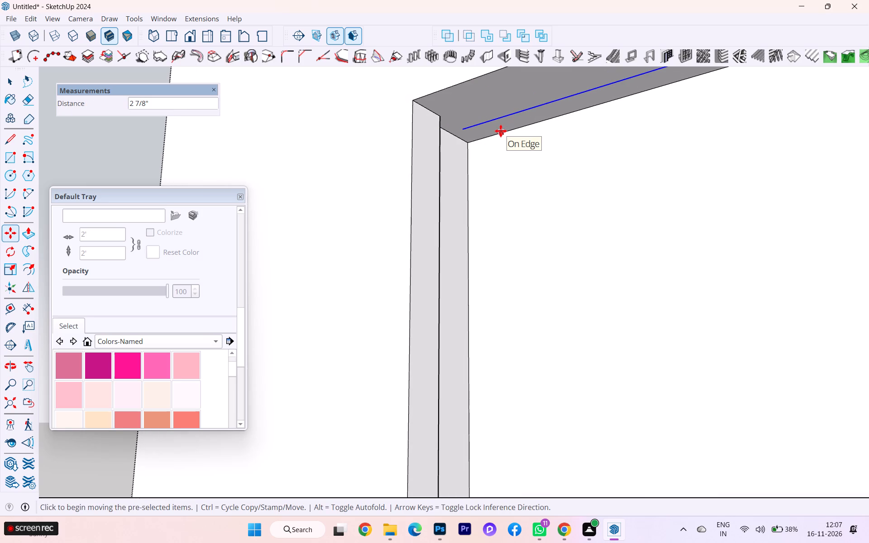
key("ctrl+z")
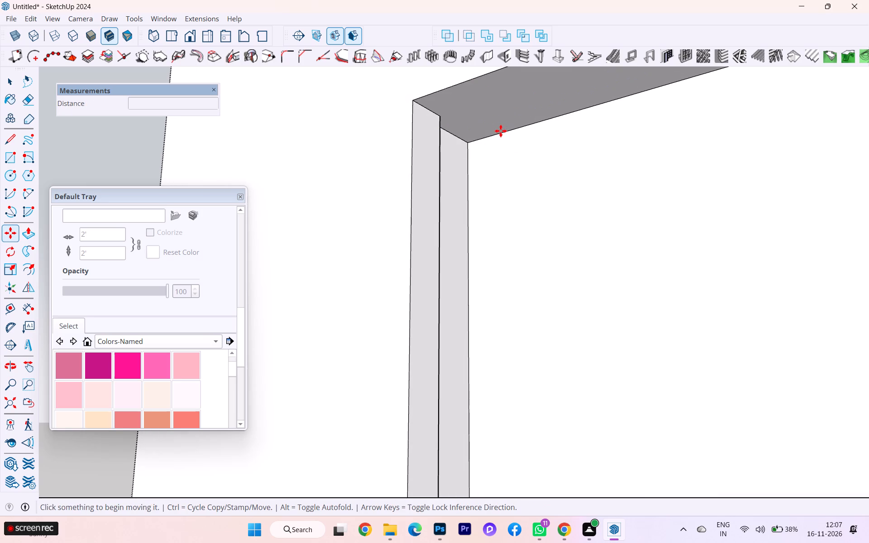
Copy the top face's inner back edge forward by 2 1/2", meeting the endpoint of the vertical end face's dividing edge.
scroll(505, 131, "up", 2)
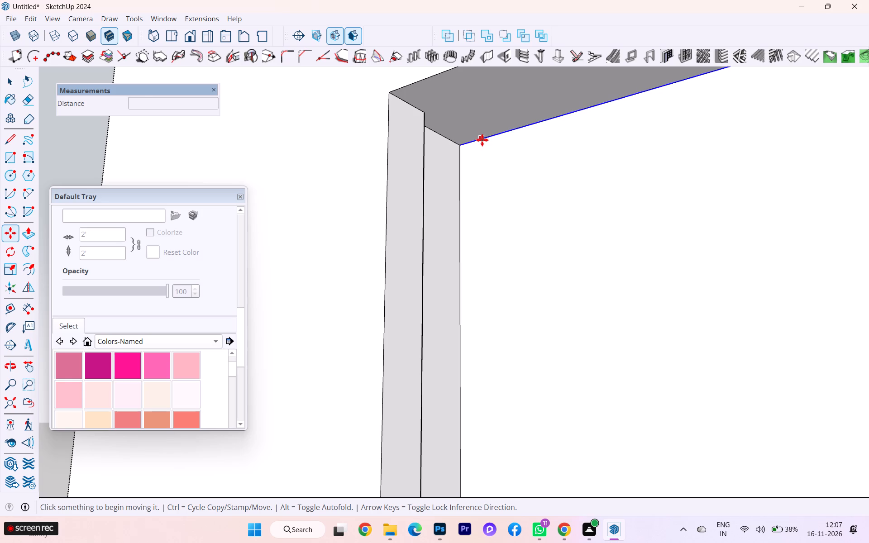
left_click(482, 140)
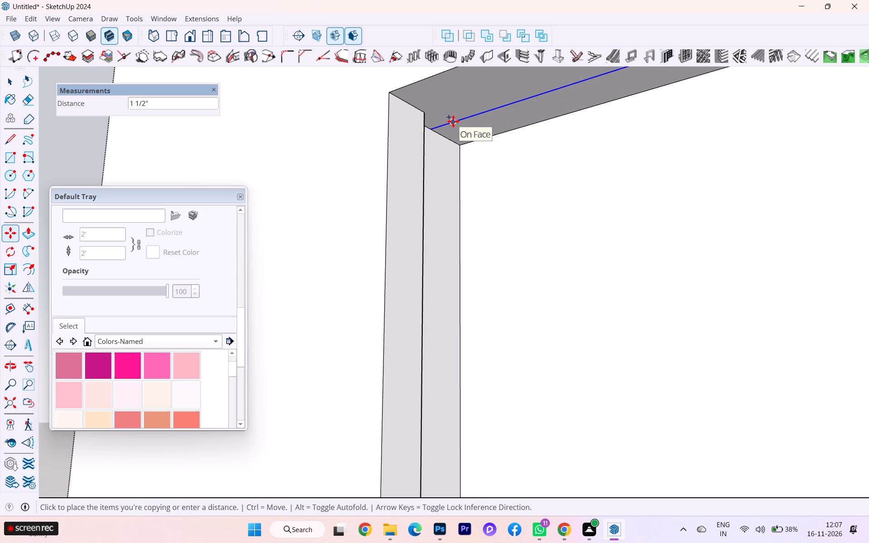
left_click(426, 114)
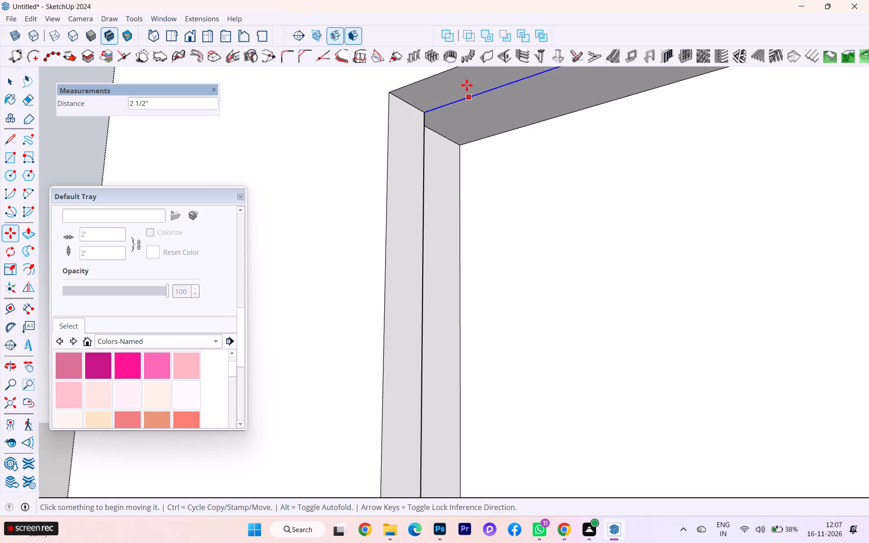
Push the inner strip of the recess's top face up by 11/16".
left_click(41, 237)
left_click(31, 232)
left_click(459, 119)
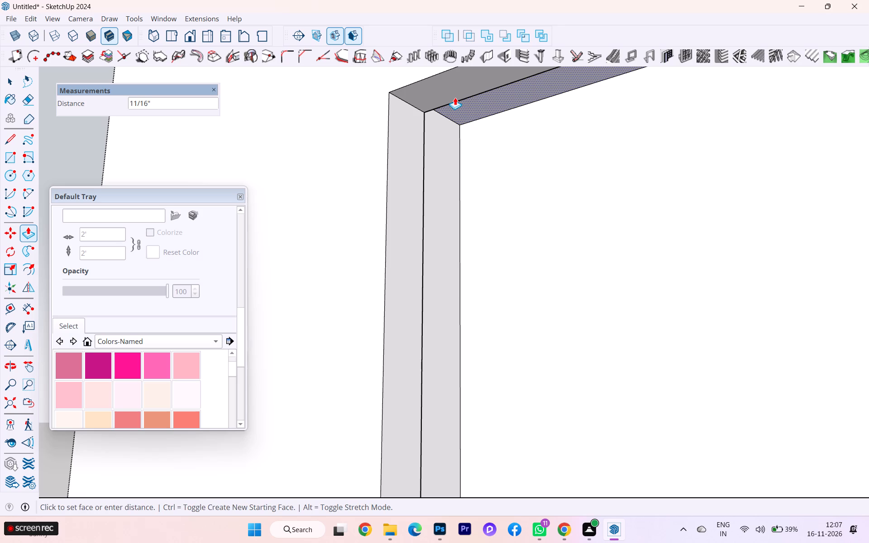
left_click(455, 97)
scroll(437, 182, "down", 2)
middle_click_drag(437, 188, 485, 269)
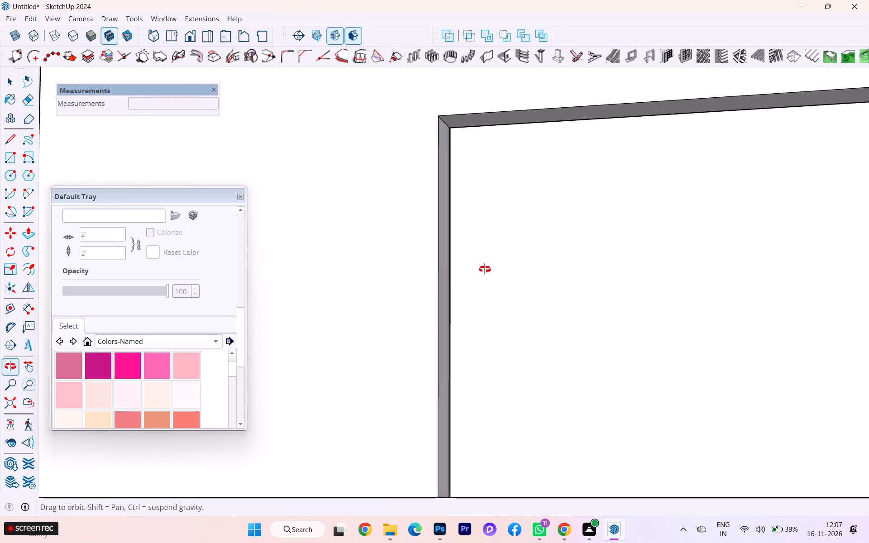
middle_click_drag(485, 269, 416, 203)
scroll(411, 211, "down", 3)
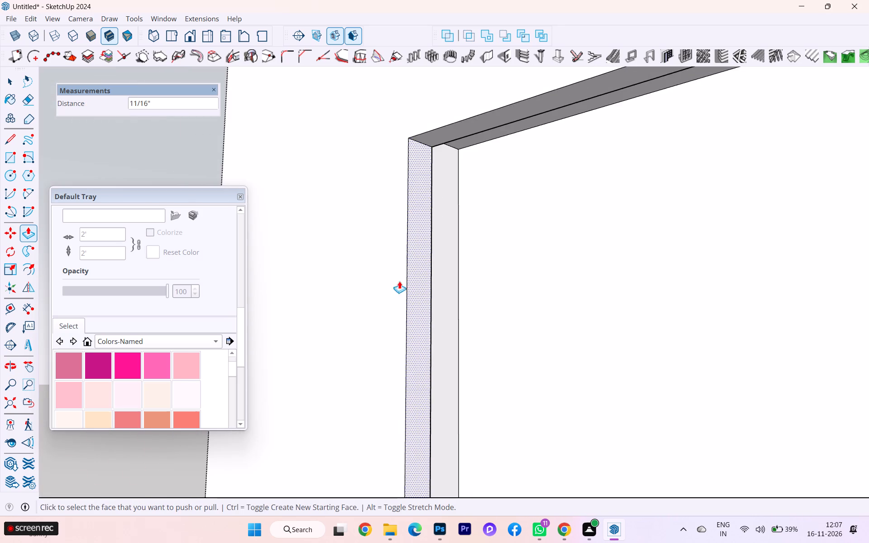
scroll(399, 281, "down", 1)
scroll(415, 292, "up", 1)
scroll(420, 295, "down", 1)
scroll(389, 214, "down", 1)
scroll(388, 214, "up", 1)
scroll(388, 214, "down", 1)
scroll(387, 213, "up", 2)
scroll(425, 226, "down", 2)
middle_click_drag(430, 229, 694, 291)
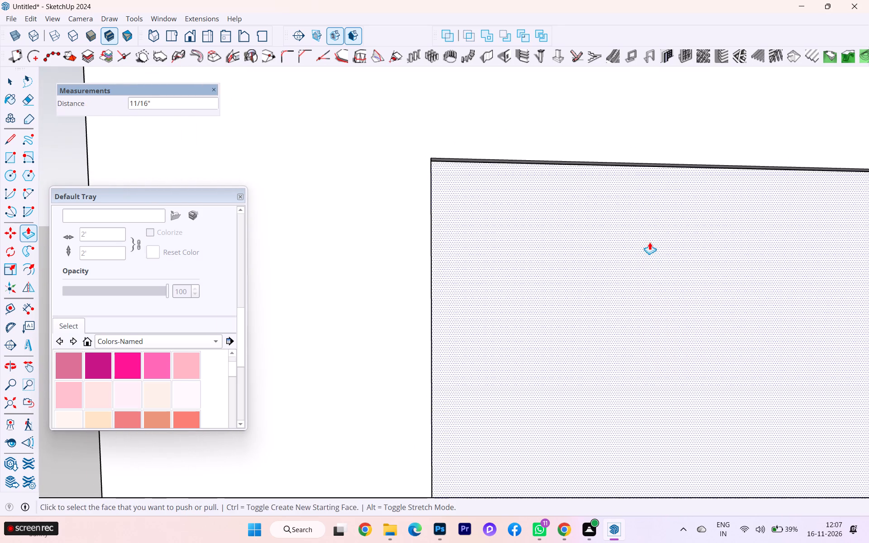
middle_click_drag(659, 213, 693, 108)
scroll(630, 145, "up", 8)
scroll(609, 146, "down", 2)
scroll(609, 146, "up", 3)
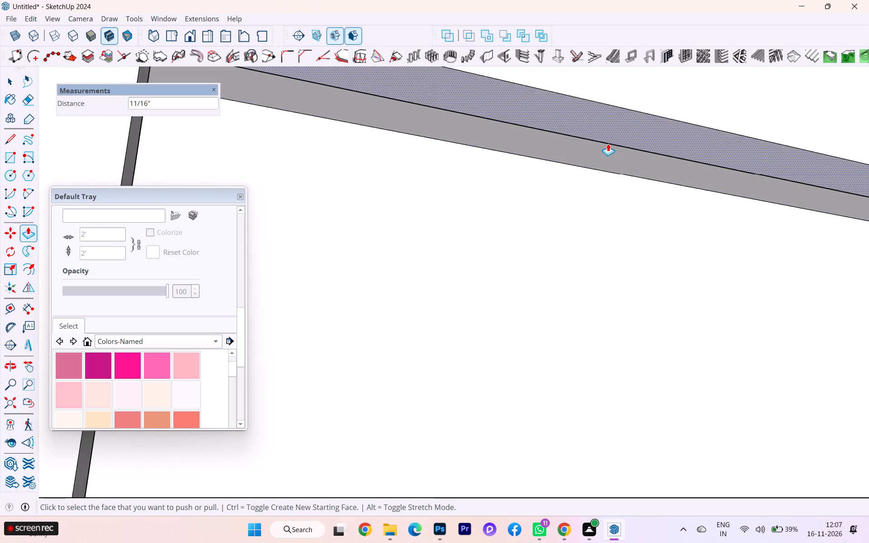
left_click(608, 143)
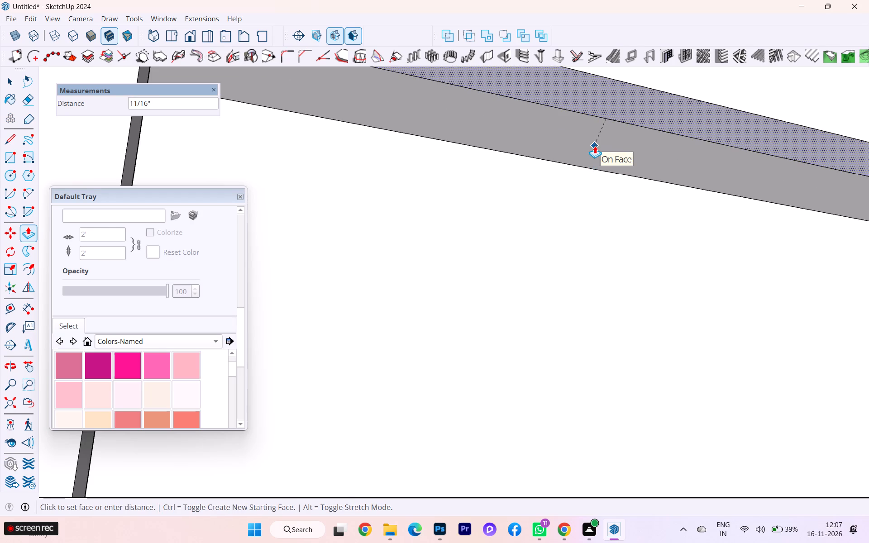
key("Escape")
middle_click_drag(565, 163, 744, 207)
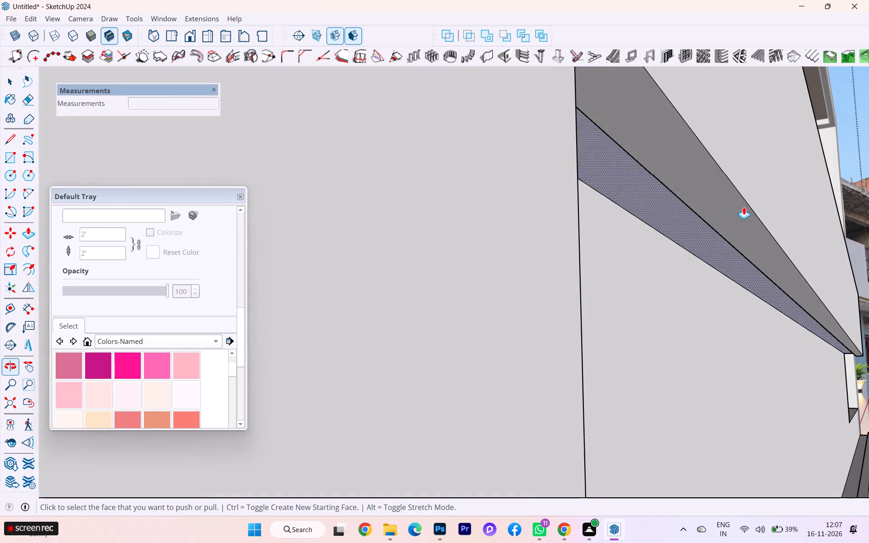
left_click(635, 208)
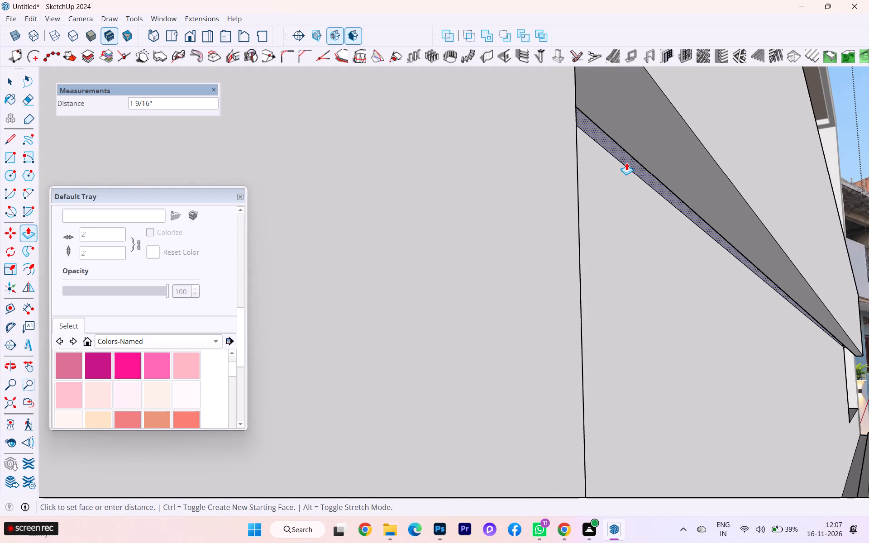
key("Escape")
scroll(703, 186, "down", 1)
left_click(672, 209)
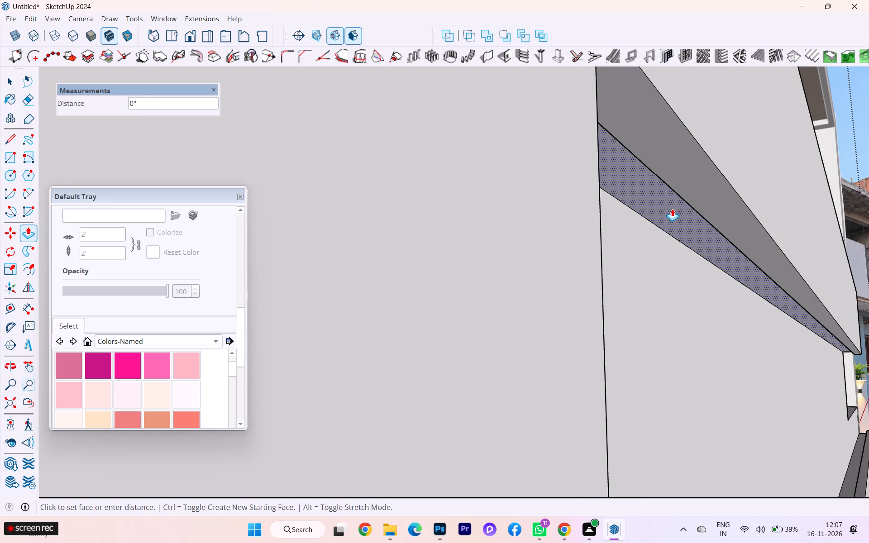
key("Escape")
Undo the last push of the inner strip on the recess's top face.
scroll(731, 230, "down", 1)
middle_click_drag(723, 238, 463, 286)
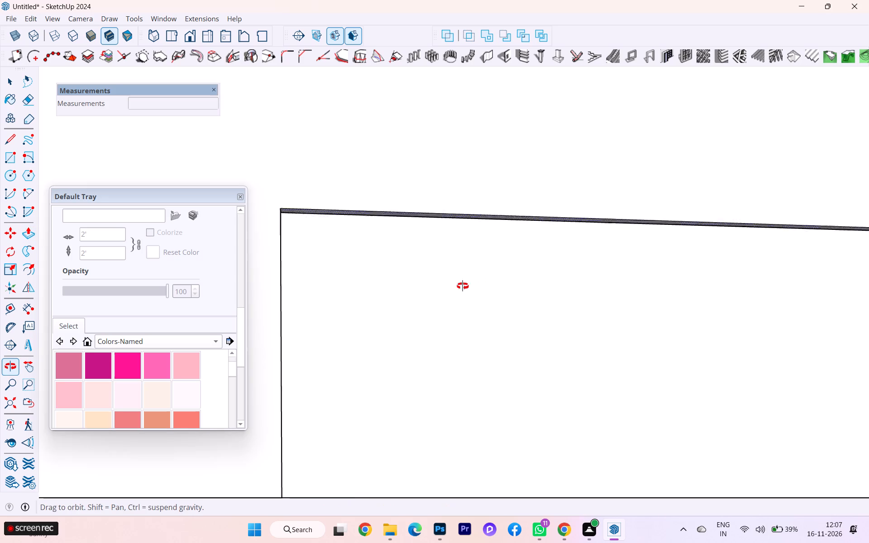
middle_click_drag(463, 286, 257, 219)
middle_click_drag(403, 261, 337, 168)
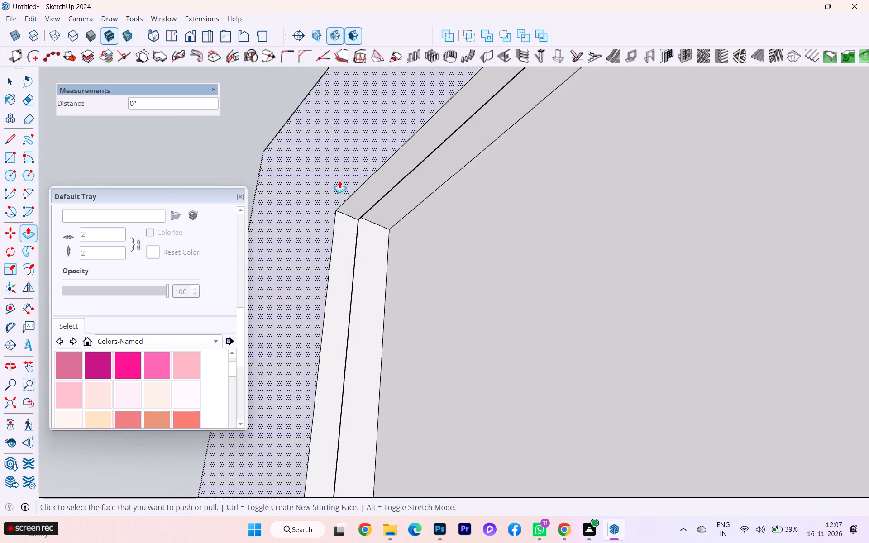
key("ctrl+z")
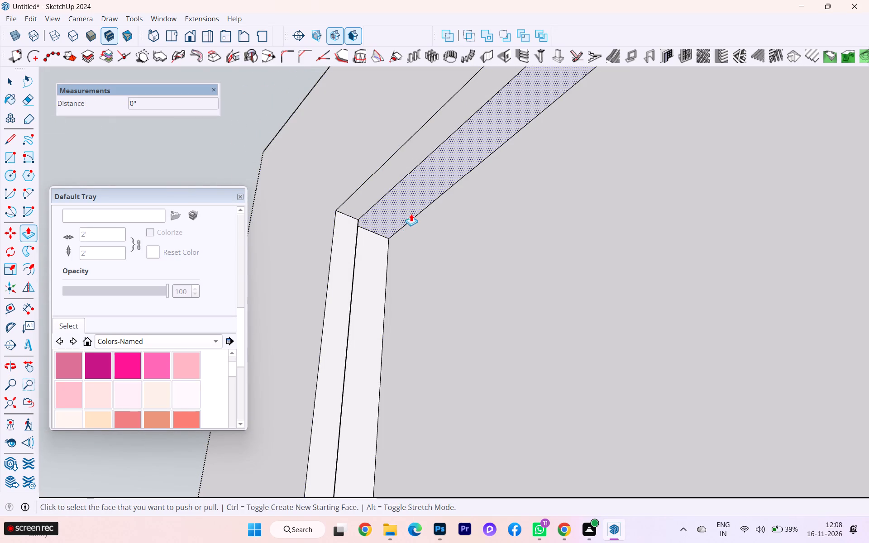
Push the inner strip of the recess's top face up by 1 5/16".
left_click(399, 198)
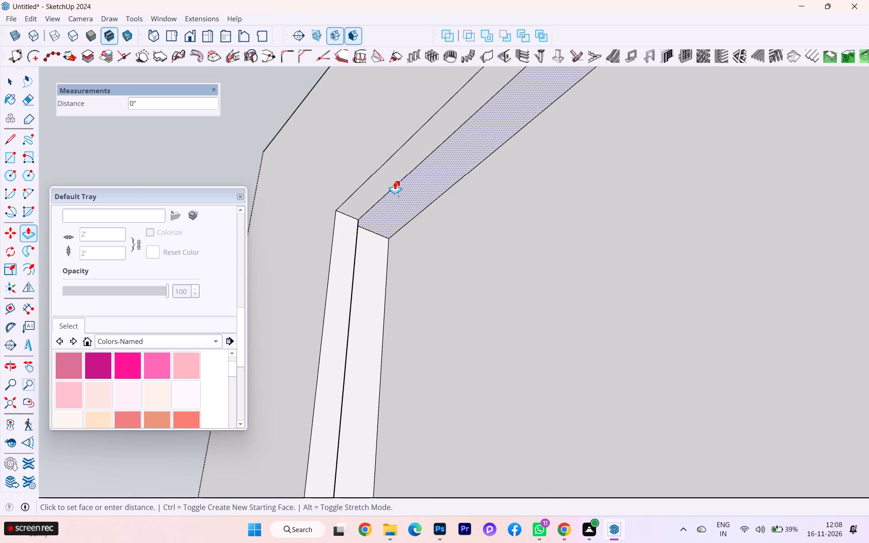
left_click(394, 180)
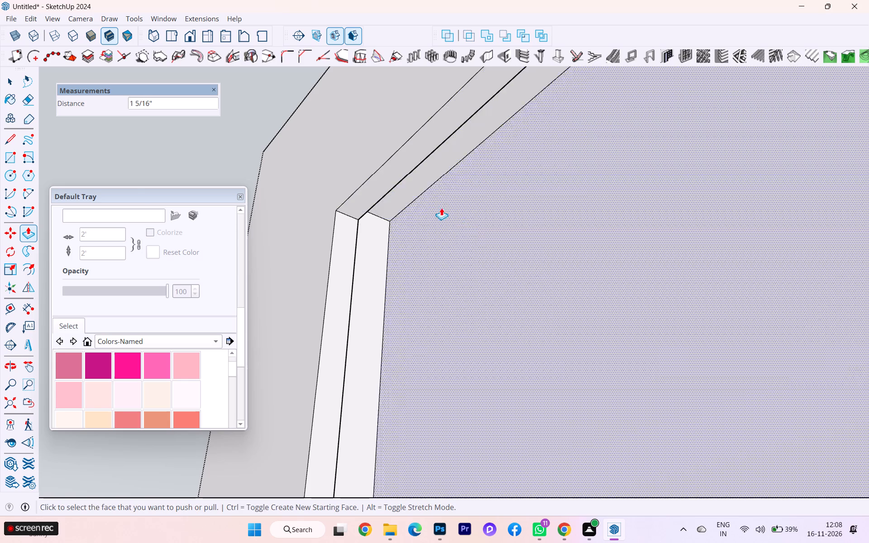
Examine the recessed panel's stepped groove and the parapet's raised front frame from below, the front and above.
scroll(461, 221, "down", 5)
middle_click_drag(516, 241, 611, 279)
scroll(361, 191, "down", 6)
scroll(392, 224, "down", 3)
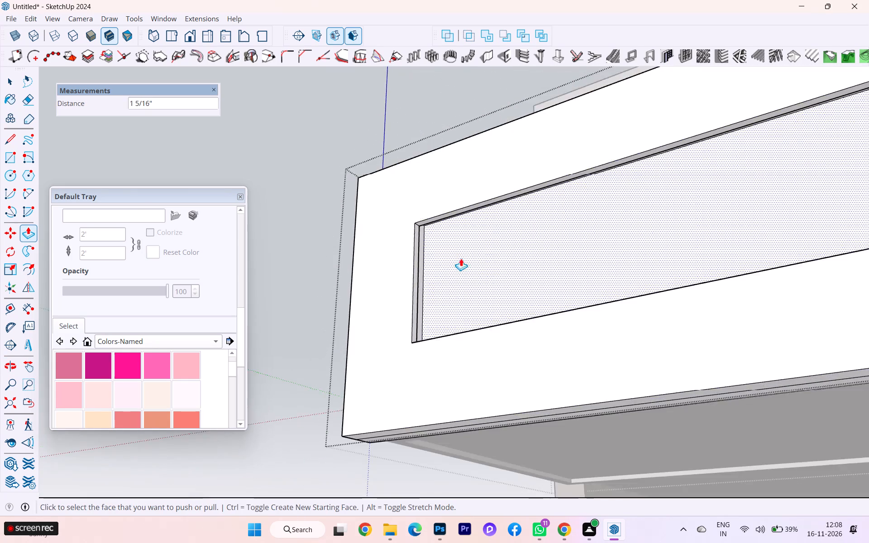
scroll(461, 258, "down", 3)
middle_click_drag(497, 268, 609, 398)
scroll(330, 223, "down", 4)
scroll(612, 389, "down", 2)
middle_click_drag(613, 403, 646, 448)
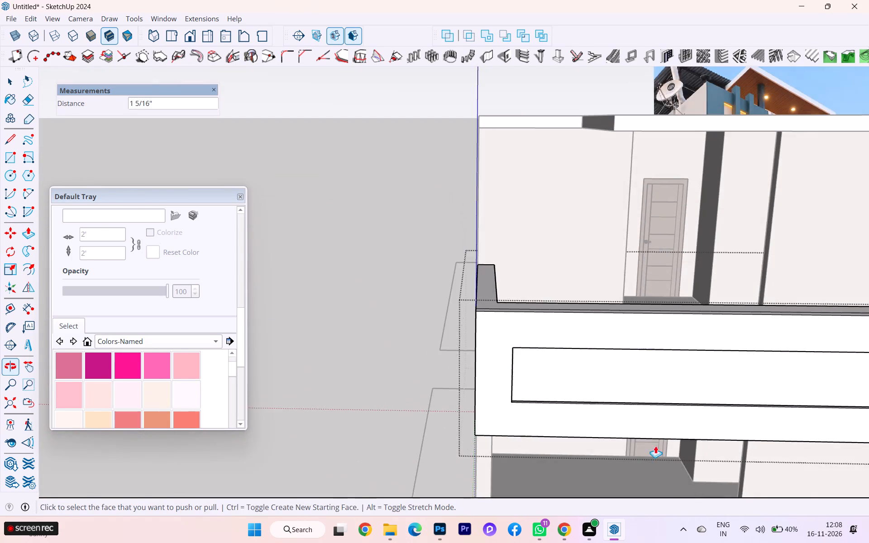
scroll(647, 433, "up", 8)
scroll(641, 418, "down", 1)
scroll(641, 418, "up", 6)
scroll(552, 415, "down", 1)
middle_click_drag(552, 417, 572, 500)
scroll(384, 319, "down", 2)
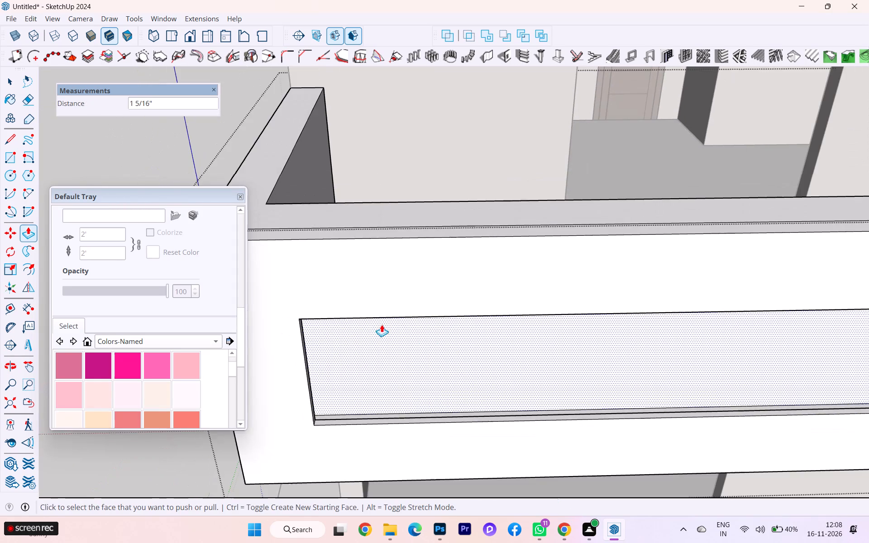
scroll(407, 355, "down", 5)
scroll(422, 373, "up", 2)
scroll(425, 376, "down", 1)
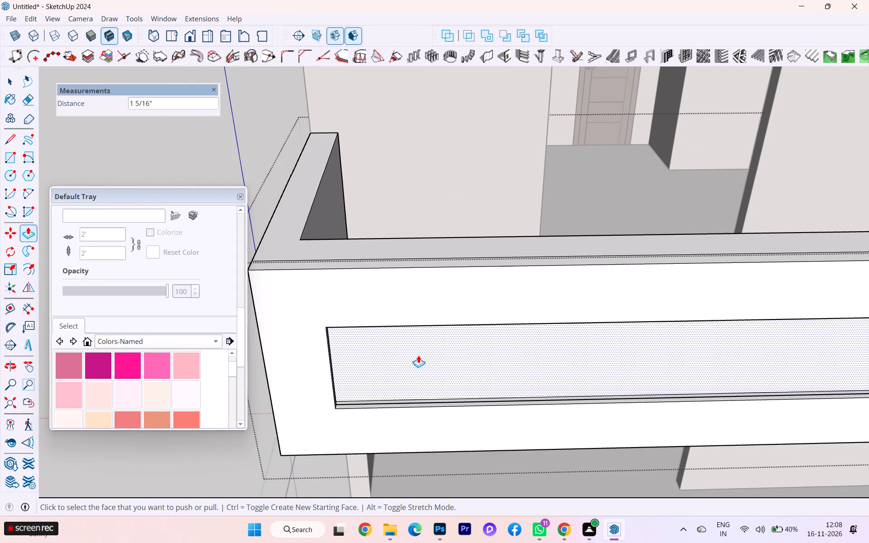
scroll(419, 354, "down", 4)
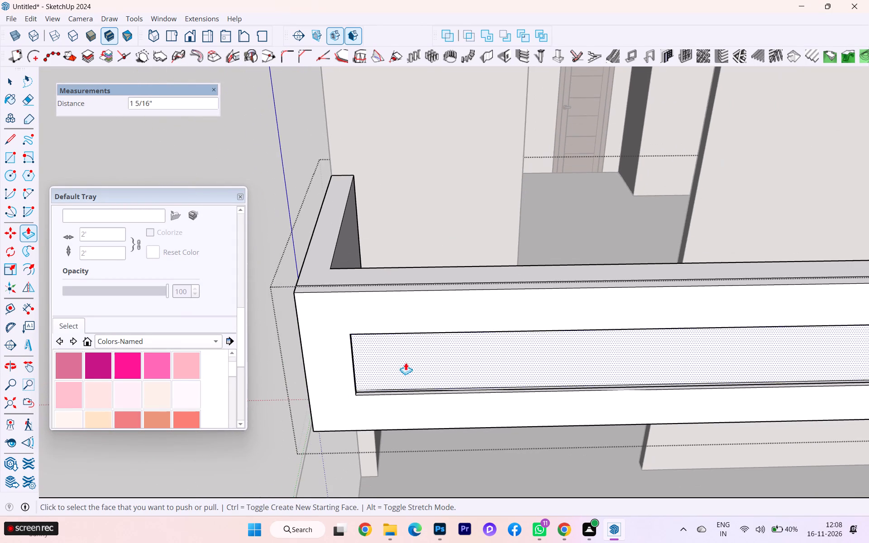
scroll(406, 362, "down", 2)
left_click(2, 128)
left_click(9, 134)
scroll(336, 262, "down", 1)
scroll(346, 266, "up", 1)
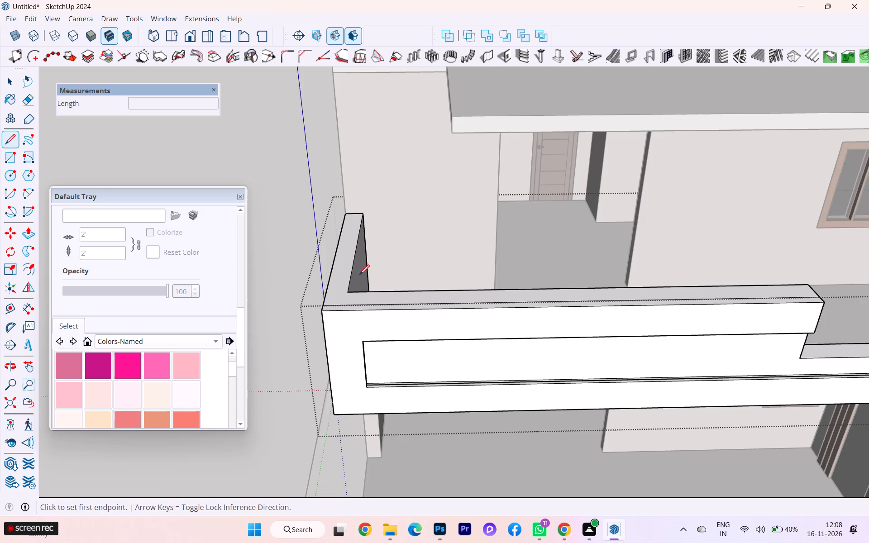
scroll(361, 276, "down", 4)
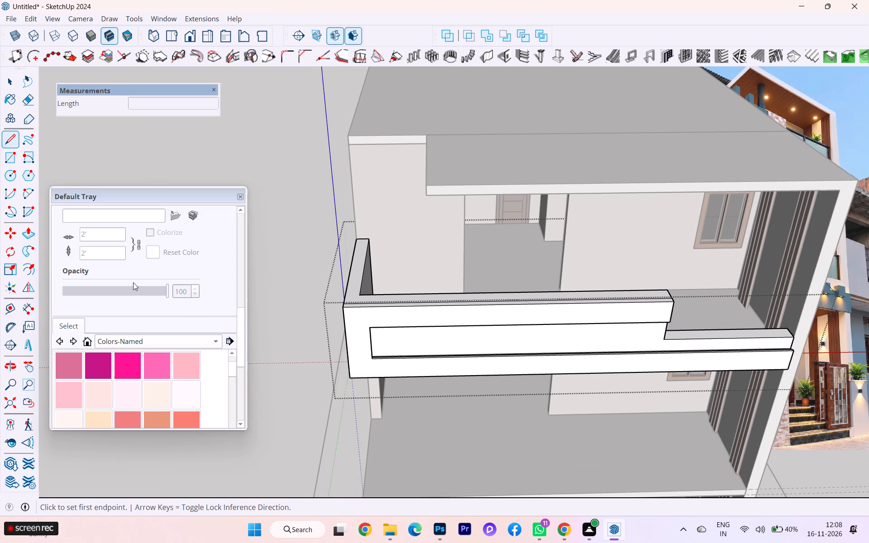
Paint the parapet's raised front frame face with the 0027_PeachPuff material from the Colors-Named collection.
left_click(4, 83)
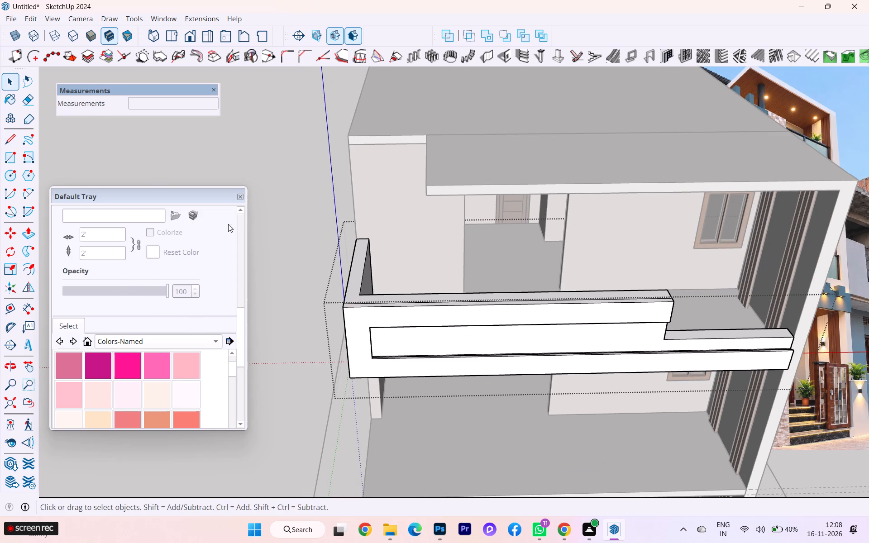
left_click(359, 303)
left_click(360, 315)
scroll(360, 315, "down", 5)
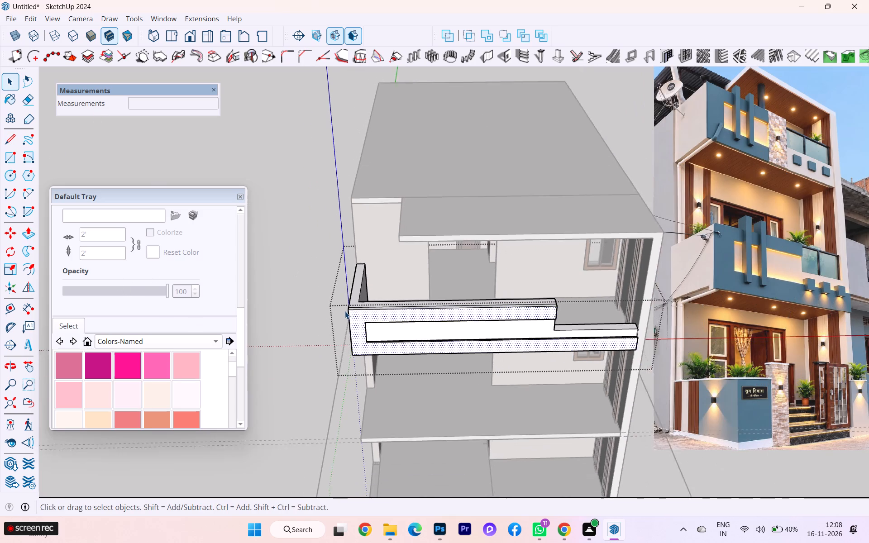
scroll(345, 311, "down", 1)
scroll(115, 366, "down", 3)
scroll(163, 363, "down", 1)
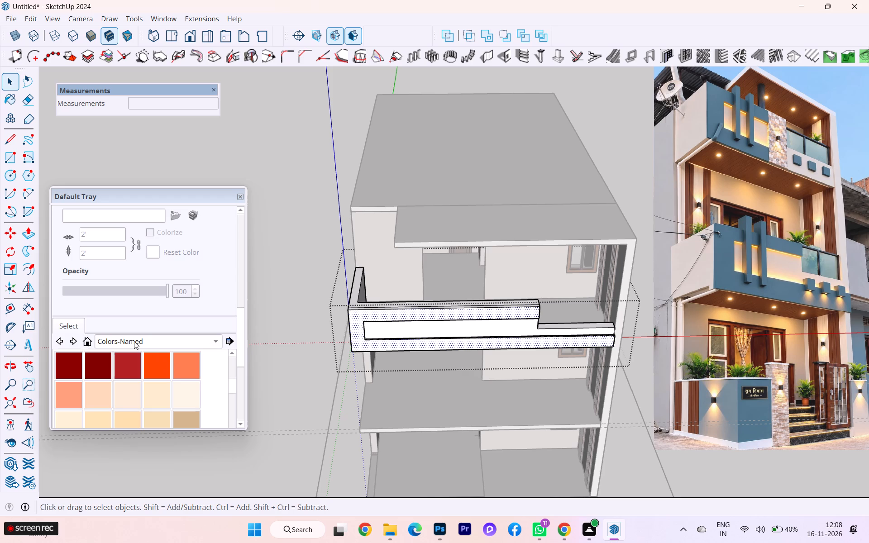
left_click(96, 388)
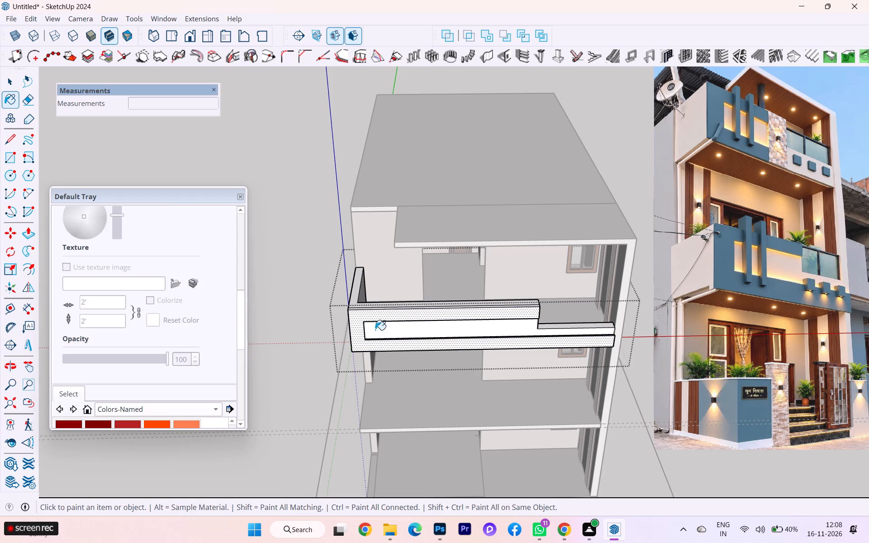
left_click(373, 315)
Match the peach material's colour to the blue balcony band in the reference facade photo.
scroll(375, 320, "up", 3)
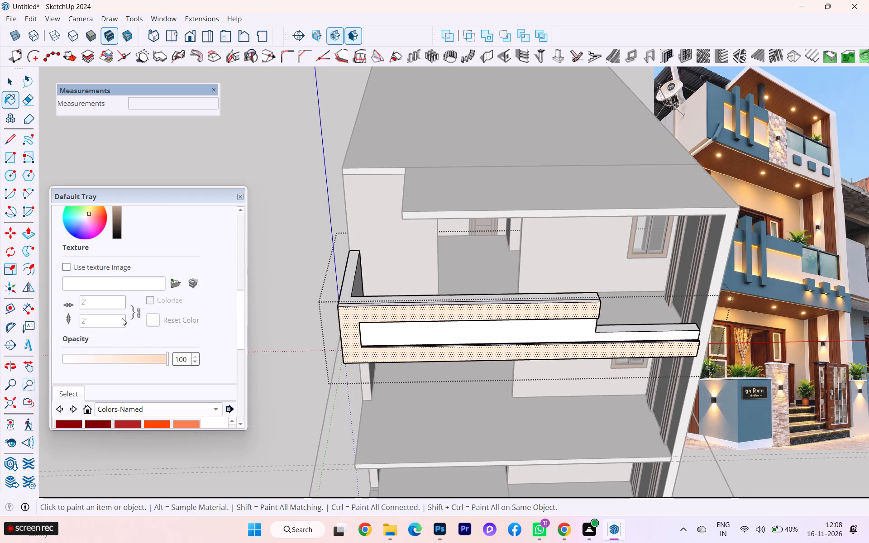
scroll(127, 274, "up", 2)
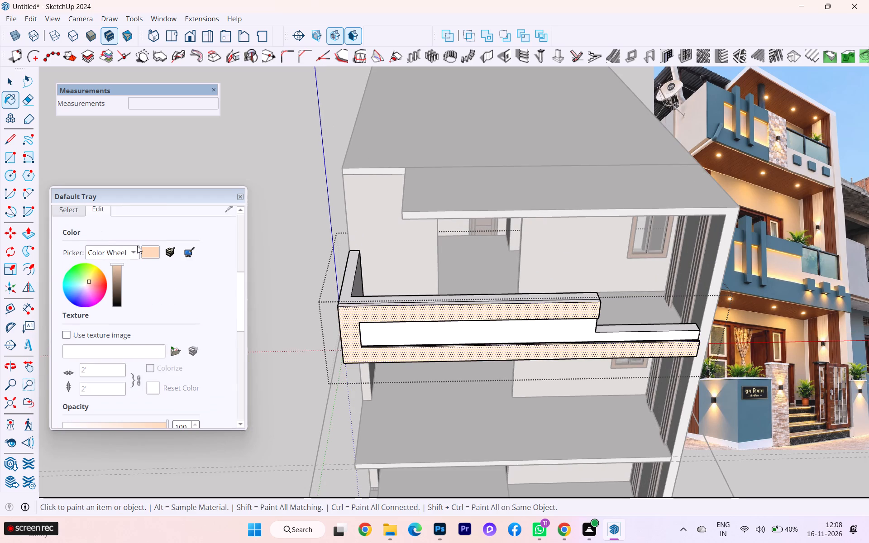
left_click(187, 254)
left_click(795, 291)
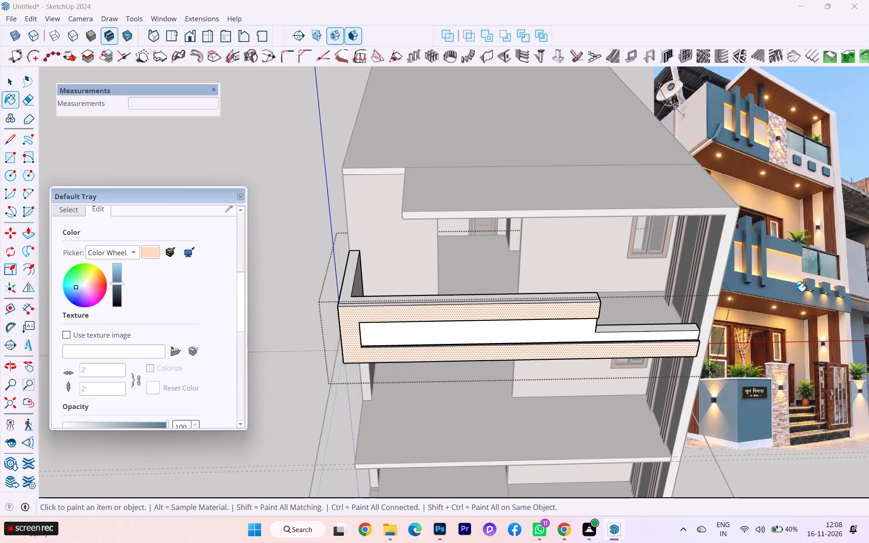
Paint the narrow top edges of the front frame's upper and lower bands with the blue material.
scroll(512, 320, "up", 1)
scroll(510, 320, "down", 1)
scroll(510, 320, "up", 2)
scroll(437, 316, "up", 6)
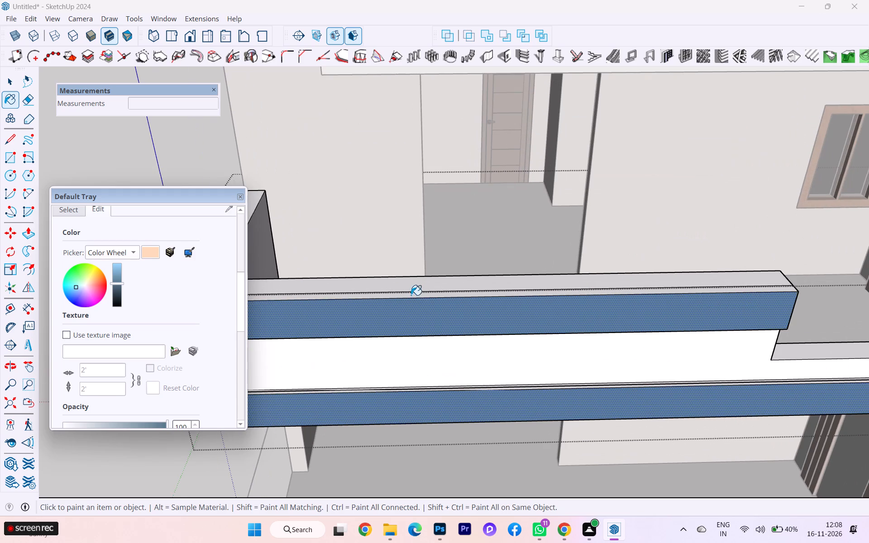
left_click(393, 298)
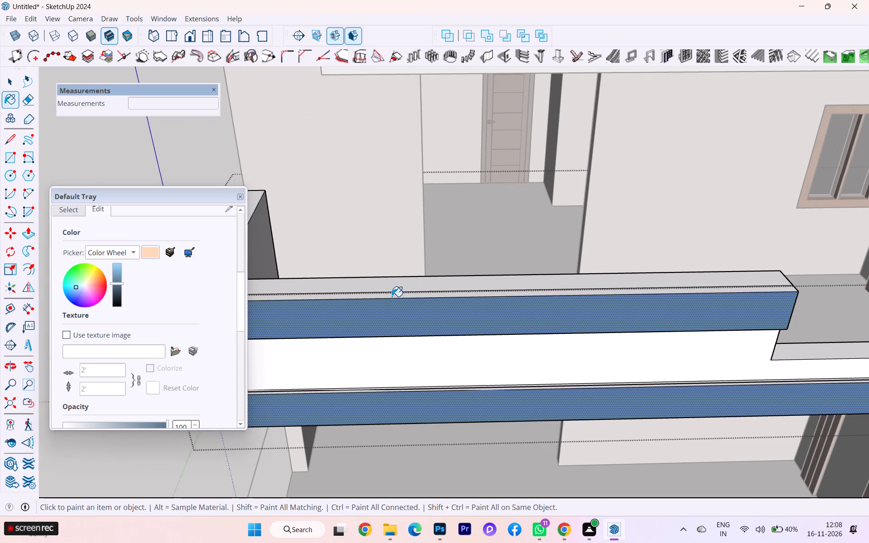
left_click(392, 296)
scroll(424, 393, "up", 2)
scroll(424, 393, "down", 1)
scroll(424, 393, "up", 5)
scroll(424, 393, "down", 2)
scroll(424, 393, "up", 5)
scroll(424, 391, "down", 3)
scroll(424, 391, "up", 2)
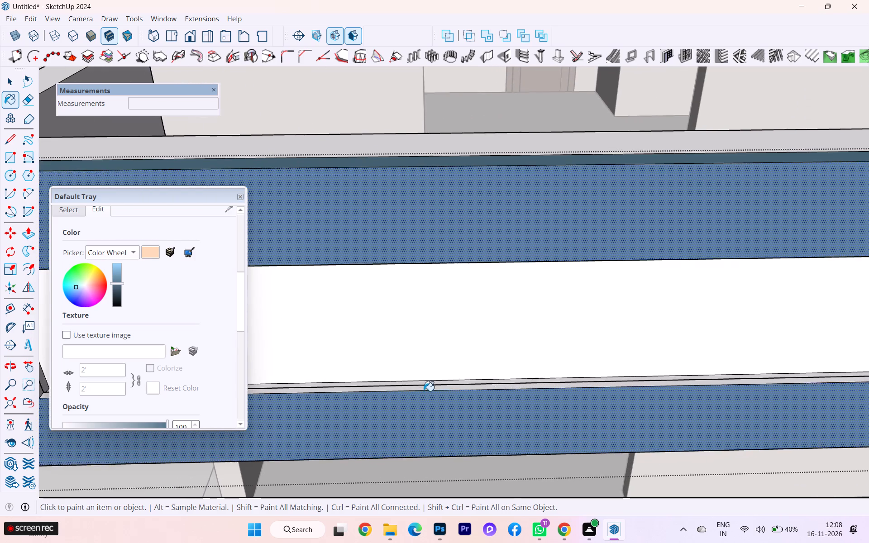
scroll(424, 391, "up", 5)
left_click(425, 388)
Paint the outer strip of the recess's left inner side and the frame's left end face with the blue material.
scroll(511, 368, "down", 2)
scroll(526, 354, "up", 1)
scroll(531, 351, "down", 3)
scroll(543, 344, "up", 3)
scroll(545, 343, "down", 1)
scroll(625, 319, "down", 4)
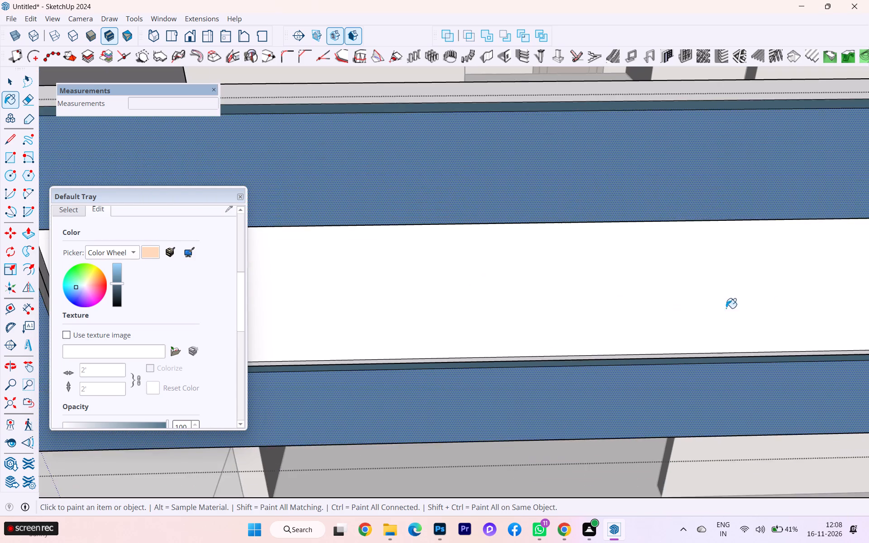
scroll(780, 307, "down", 8)
middle_click_drag(470, 352, 235, 349)
scroll(256, 260, "up", 4)
scroll(256, 257, "down", 1)
scroll(256, 257, "up", 1)
left_click(260, 235)
scroll(314, 257, "down", 3)
middle_click_drag(410, 267, 859, 260)
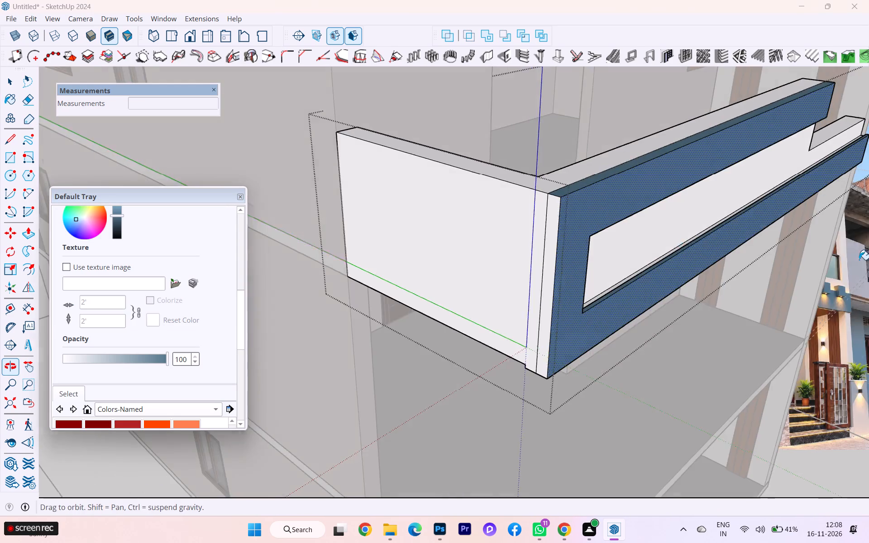
scroll(592, 244, "up", 4)
left_click(538, 198)
Paint the right end face of the frame's upper band with the blue material.
scroll(601, 252, "down", 4)
middle_click_drag(720, 303, 637, 318)
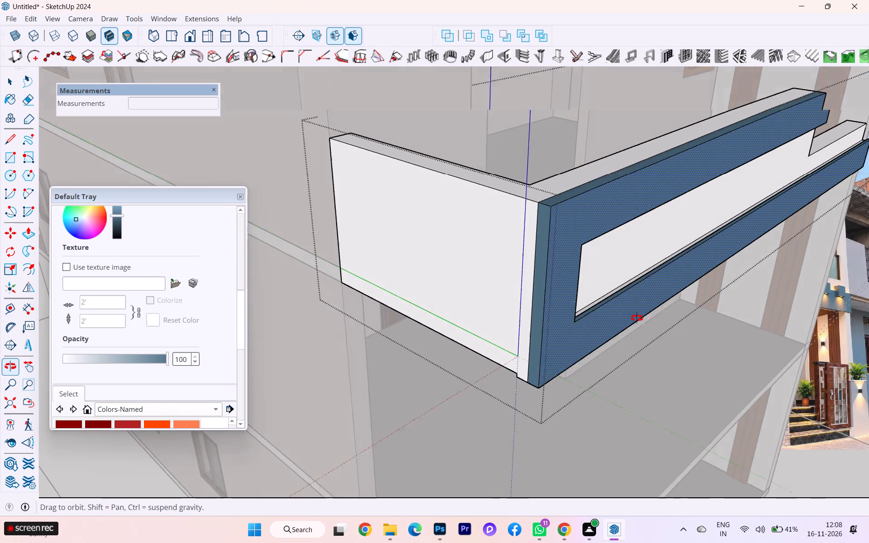
middle_click_drag(637, 318, 472, 348)
scroll(422, 332, "up", 5)
scroll(411, 332, "down", 1)
scroll(411, 332, "up", 8)
scroll(610, 360, "up", 1)
scroll(611, 360, "down", 1)
scroll(611, 361, "up", 4)
scroll(621, 364, "down", 6)
scroll(832, 367, "up", 1)
scroll(832, 367, "down", 5)
scroll(832, 367, "up", 2)
scroll(832, 367, "down", 1)
scroll(642, 315, "down", 6)
scroll(735, 318, "up", 2)
scroll(734, 318, "down", 2)
scroll(366, 243, "up", 5)
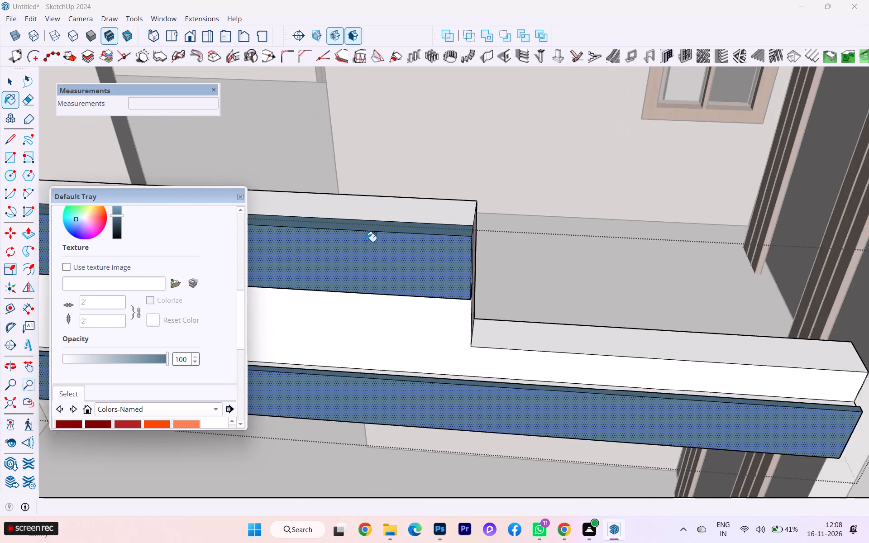
scroll(413, 246, "down", 1)
middle_click_drag(325, 259, 263, 254)
scroll(396, 254, "up", 6)
left_click(425, 240)
Paint the outer strip of the upper band's underside, along the recess's top, with the blue material.
scroll(540, 230, "down", 2)
scroll(550, 235, "up", 1)
scroll(551, 236, "down", 4)
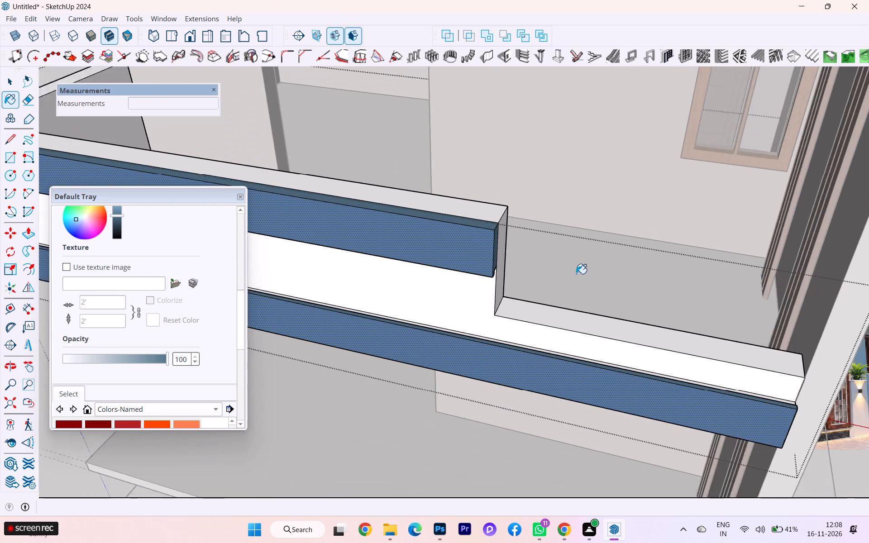
scroll(576, 274, "down", 3)
middle_click_drag(442, 294, 560, 232)
scroll(461, 181, "up", 2)
scroll(462, 181, "down", 3)
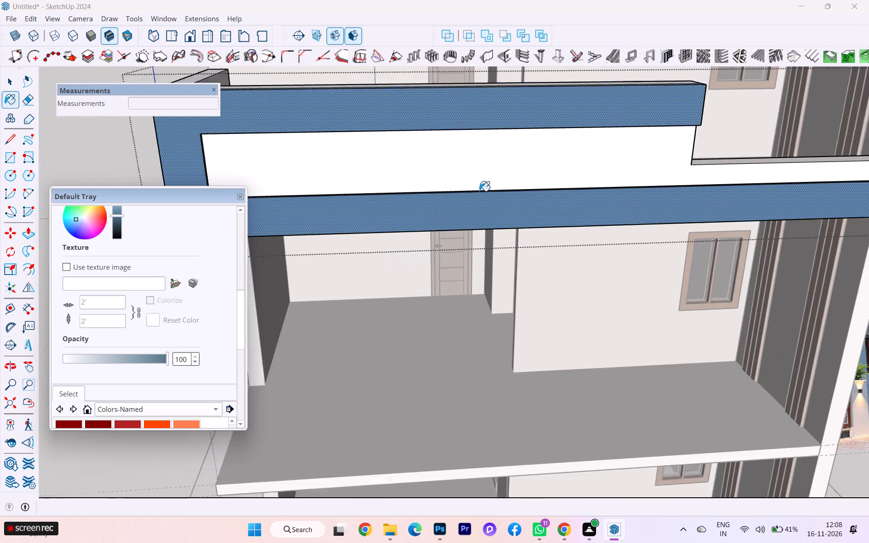
scroll(479, 191, "down", 2)
middle_click_drag(526, 213, 649, 192)
scroll(576, 121, "up", 3)
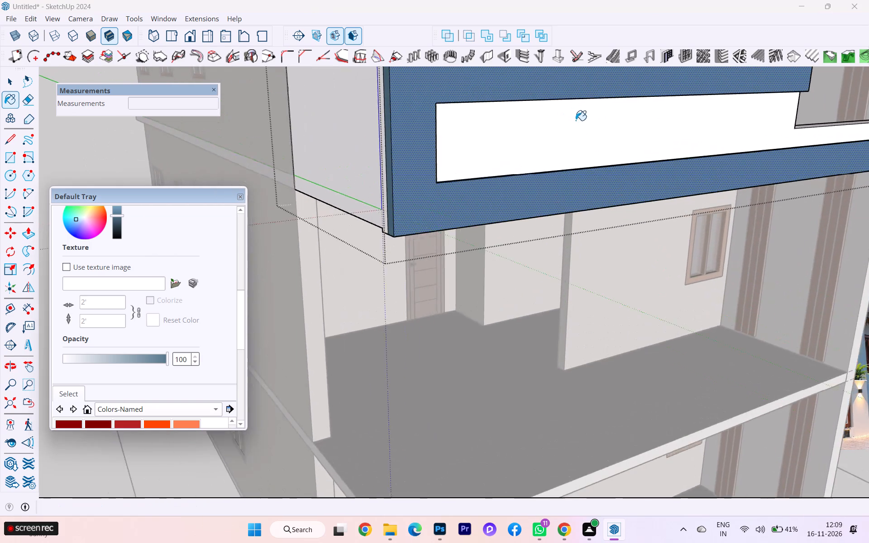
scroll(576, 120, "up", 1)
middle_click_drag(549, 100, 544, 77)
scroll(606, 277, "down", 1)
scroll(606, 278, "up", 1)
scroll(606, 278, "down", 3)
scroll(561, 104, "up", 2)
middle_click_drag(541, 127, 535, 96)
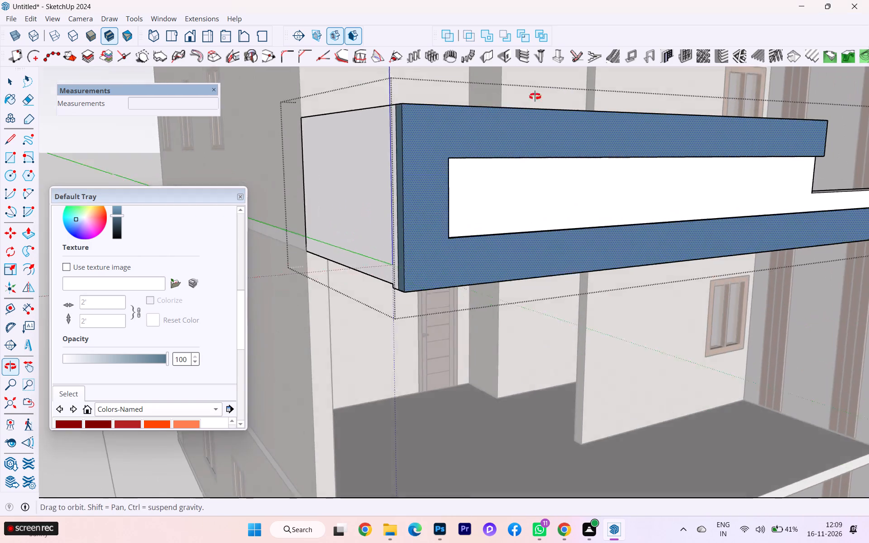
middle_click_drag(535, 96, 522, 26)
middle_click(521, 22)
scroll(521, 19, "up", 1)
scroll(486, 86, "up", 5)
scroll(516, 128, "up", 5)
scroll(519, 129, "down", 1)
scroll(520, 129, "up", 3)
scroll(625, 153, "down", 2)
middle_click_drag(644, 154, 826, 130)
scroll(550, 131, "up", 3)
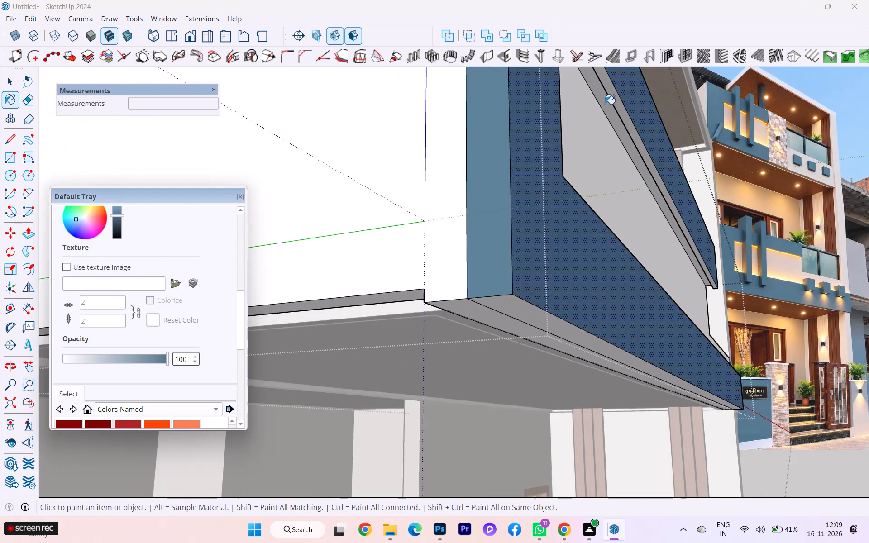
scroll(613, 98, "up", 2)
left_click(616, 91)
Examine the blue-painted parapet frame from below, the front and above, including its right end.
scroll(661, 137, "down", 2)
scroll(685, 167, "up", 2)
scroll(691, 178, "down", 1)
middle_click_drag(691, 186, 602, 233)
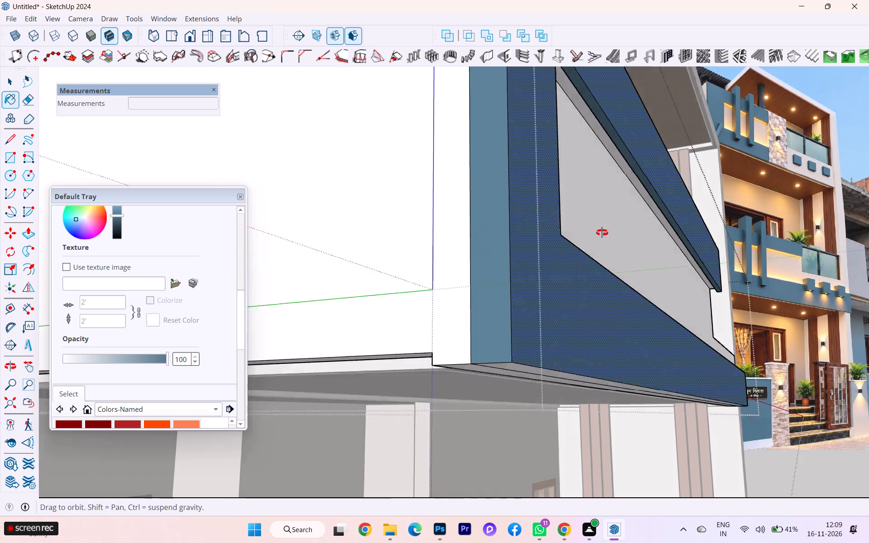
middle_click_drag(602, 233, 411, 314)
scroll(663, 272, "down", 7)
scroll(657, 346, "up", 5)
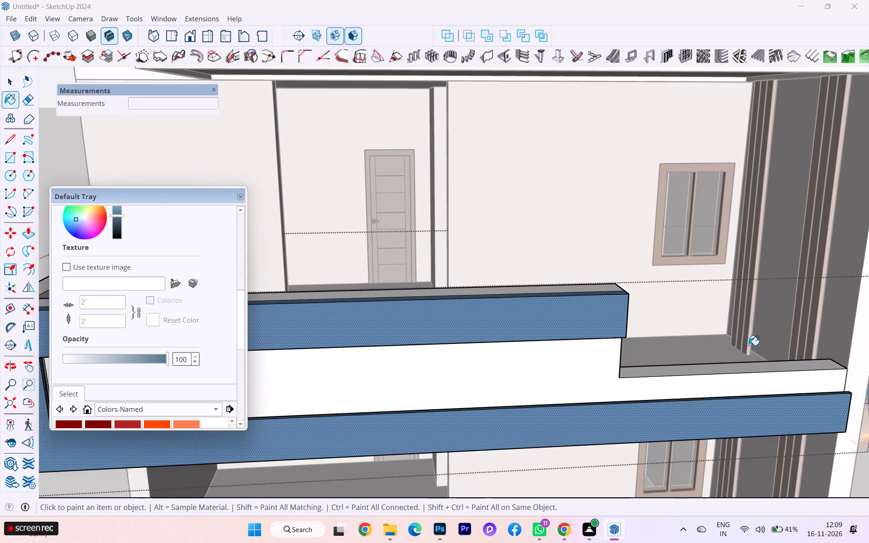
scroll(807, 334, "up", 1)
scroll(820, 333, "down", 6)
scroll(816, 360, "up", 1)
scroll(816, 360, "down", 2)
middle_click_drag(823, 370, 743, 392)
scroll(868, 276, "down", 4)
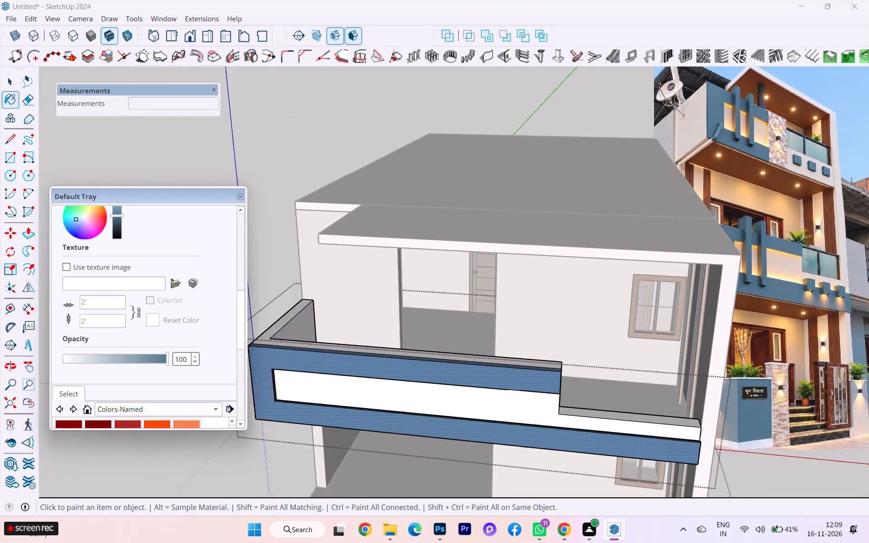
Paint the recessed front panel with the yellow Color E03 material from the Colors collection.
scroll(272, 400, "up", 5)
scroll(366, 369, "up", 5)
scroll(366, 365, "down", 1)
scroll(366, 364, "up", 3)
scroll(365, 355, "down", 1)
scroll(365, 355, "up", 2)
scroll(365, 355, "down", 1)
scroll(365, 355, "up", 4)
scroll(396, 348, "down", 1)
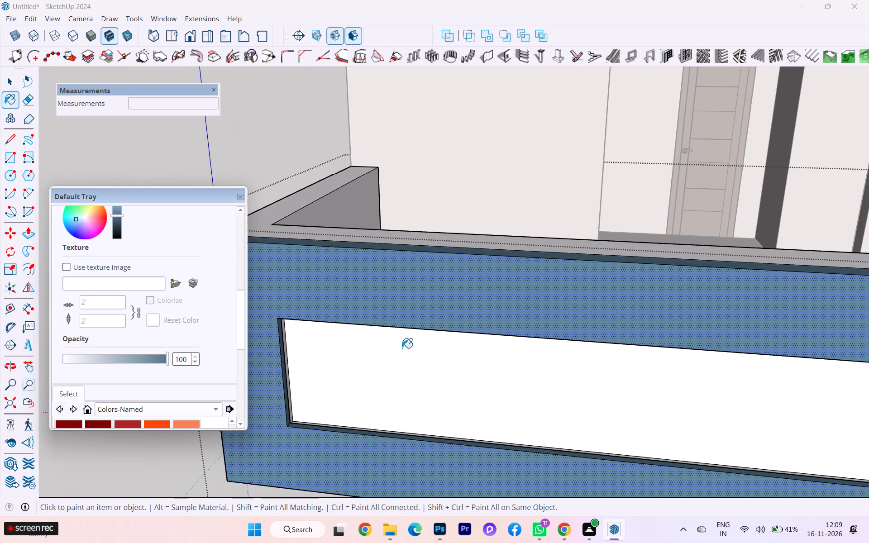
scroll(95, 242, "up", 1)
scroll(95, 242, "down", 2)
scroll(95, 241, "up", 2)
scroll(101, 230, "down", 1)
scroll(101, 229, "up", 1)
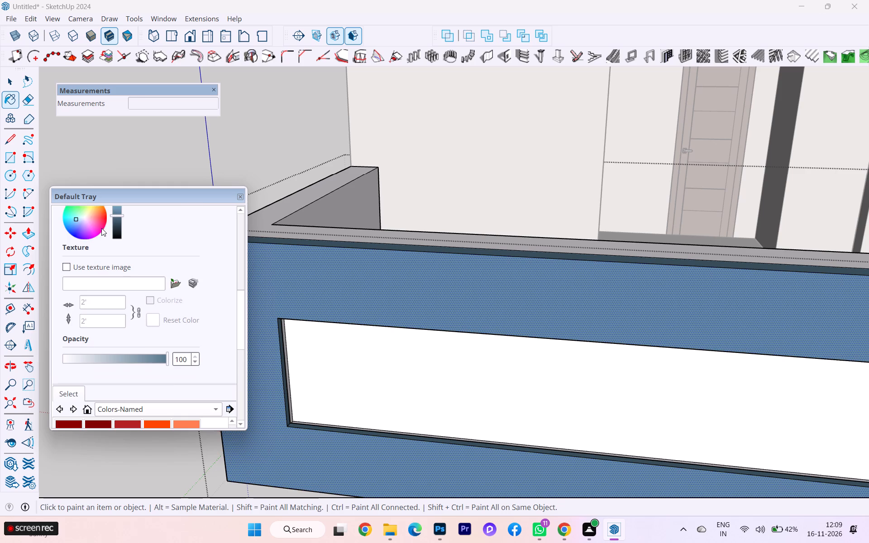
scroll(101, 225, "up", 3)
left_click(64, 274)
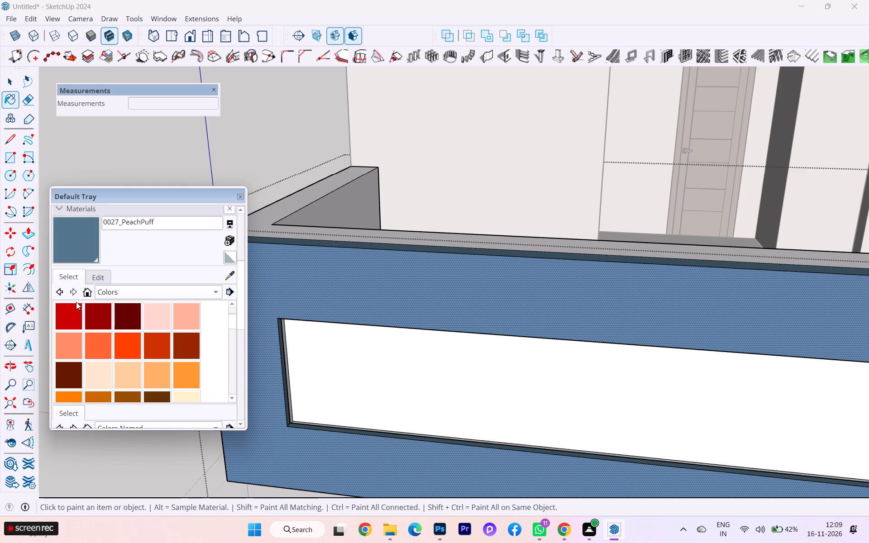
scroll(157, 370, "up", 10)
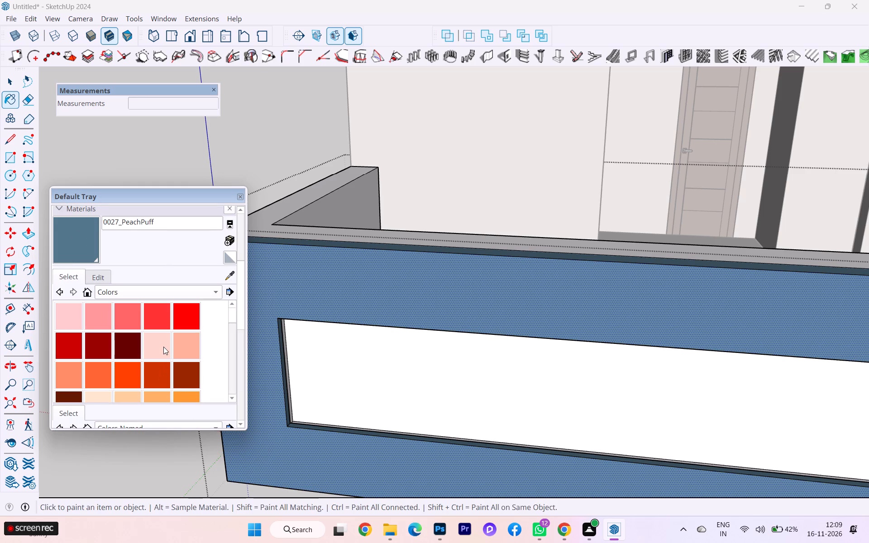
scroll(163, 347, "down", 1)
scroll(163, 347, "up", 2)
scroll(163, 347, "down", 6)
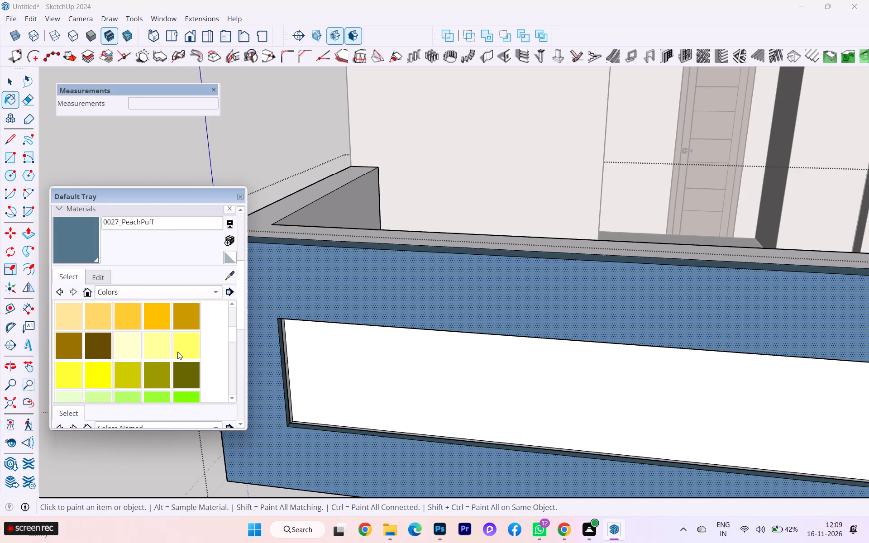
left_click(174, 343)
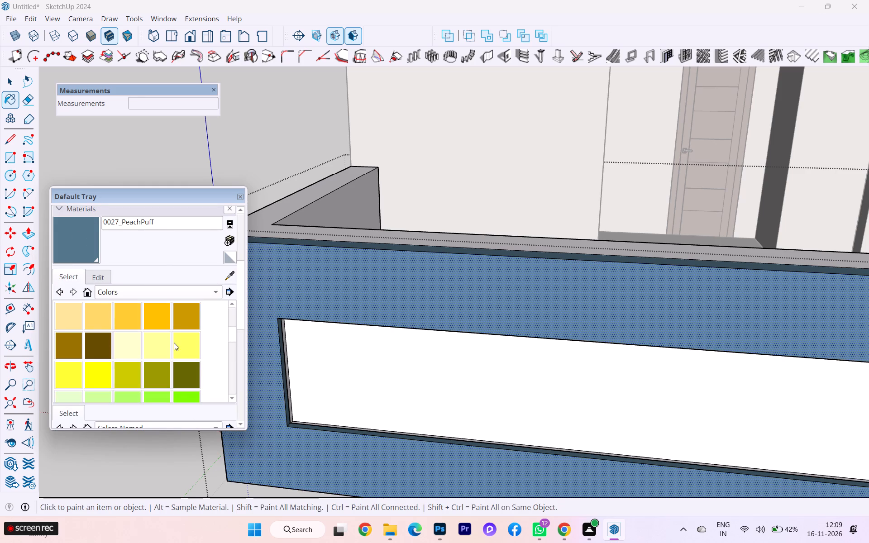
scroll(372, 367, "down", 1)
scroll(372, 366, "up", 2)
scroll(372, 367, "down", 4)
scroll(300, 374, "up", 2)
left_click(335, 362)
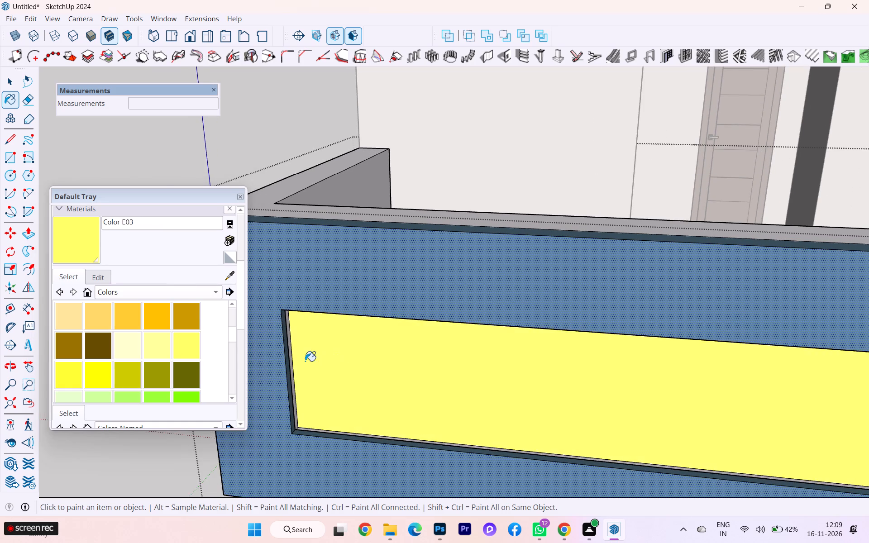
Paint the inner groove strip on the recess's left side with the yellow Color E03 material.
scroll(305, 361, "up", 2)
scroll(305, 361, "down", 2)
scroll(305, 361, "up", 9)
scroll(284, 360, "down", 1)
scroll(284, 360, "up", 2)
left_click(285, 355)
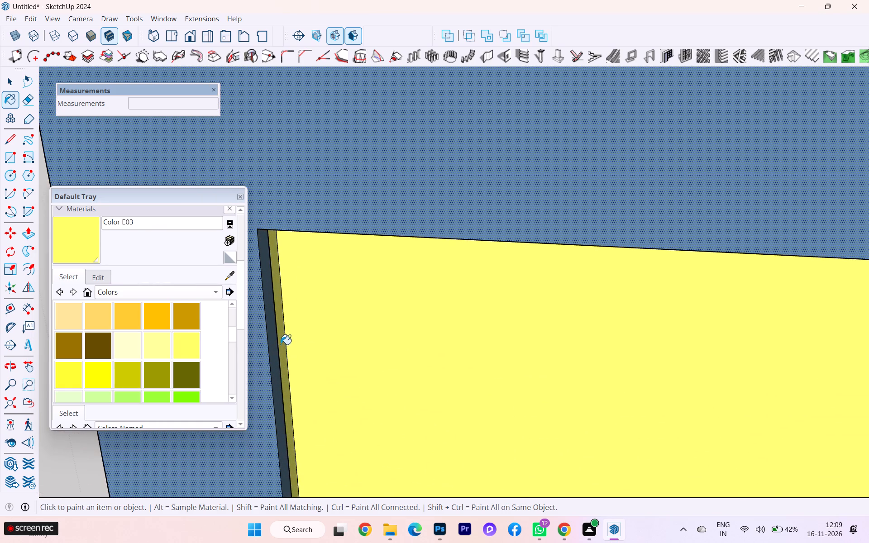
Paint the inner groove strip along the recess's bottom edge with the yellow Color E03 material.
scroll(291, 328, "down", 11)
scroll(461, 349, "up", 1)
scroll(491, 346, "down", 2)
scroll(491, 346, "up", 1)
scroll(503, 372, "down", 1)
middle_click_drag(541, 409, 539, 442)
scroll(511, 429, "up", 1)
scroll(511, 429, "down", 4)
scroll(511, 429, "up", 2)
scroll(510, 429, "down", 1)
scroll(510, 429, "up", 5)
scroll(438, 417, "down", 1)
scroll(438, 420, "up", 4)
scroll(443, 434, "down", 2)
scroll(443, 434, "up", 2)
left_click(442, 433)
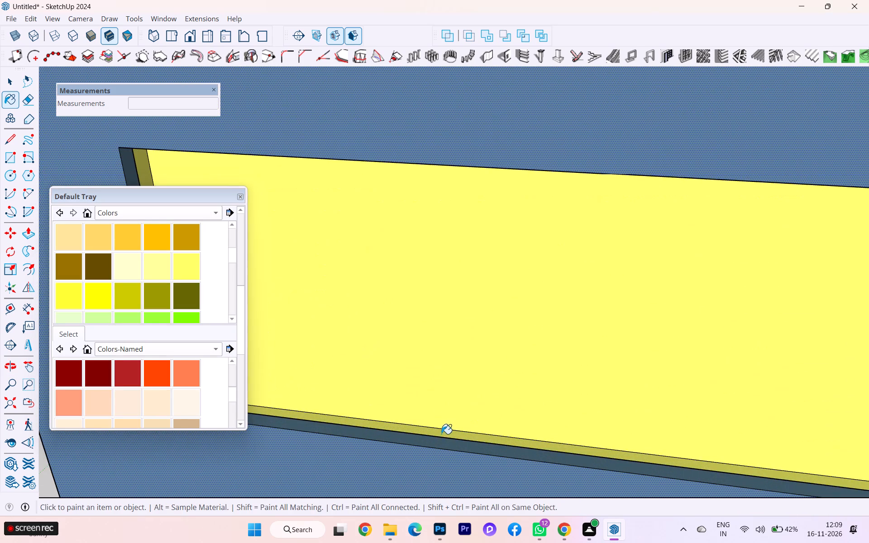
Paint the inner groove strip under the upper band, along the recess's top, with the yellow Color E03 material.
scroll(430, 417, "down", 3)
scroll(430, 412, "up", 1)
scroll(430, 411, "down", 4)
scroll(430, 389, "up", 1)
scroll(430, 388, "down", 3)
scroll(429, 386, "up", 1)
scroll(429, 385, "down", 1)
middle_click_drag(442, 357, 572, 207)
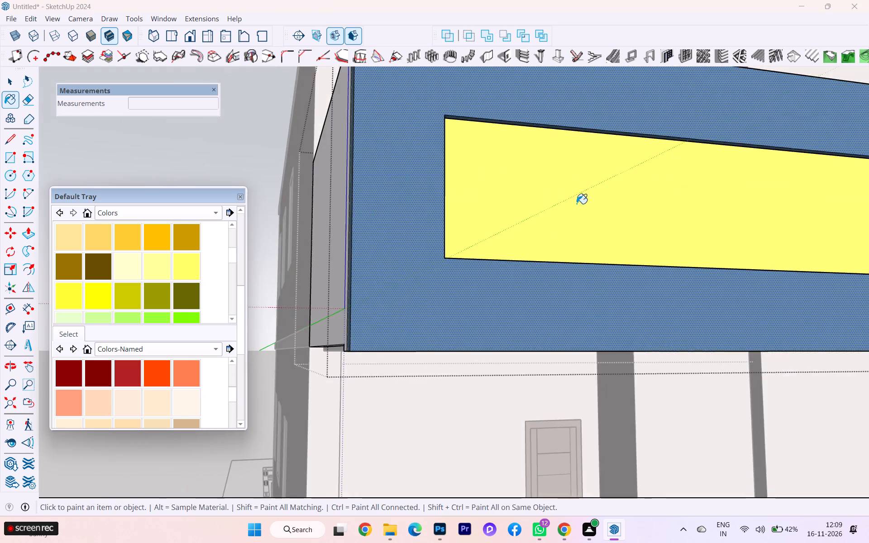
scroll(432, 287, "down", 4)
scroll(427, 291, "up", 1)
scroll(425, 291, "down", 5)
scroll(638, 224, "up", 3)
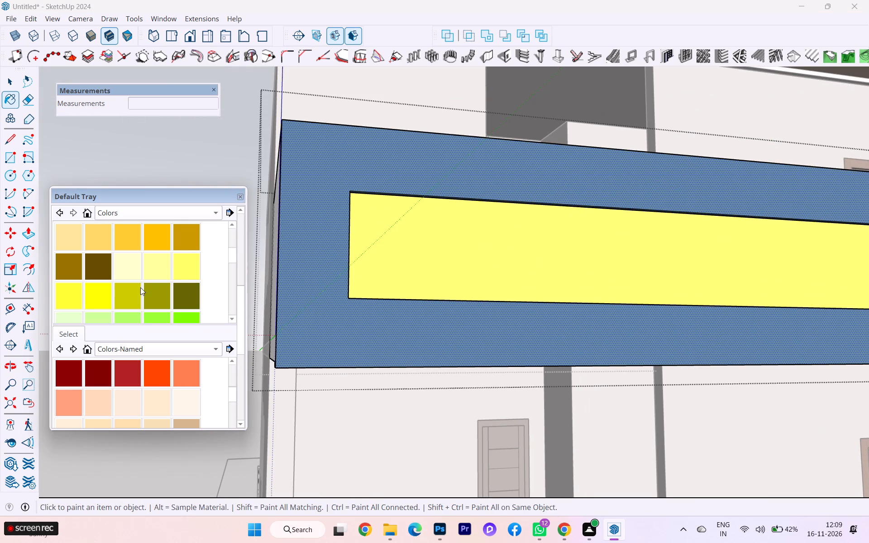
scroll(602, 240, "down", 1)
middle_click_drag(602, 239, 641, 119)
scroll(463, 191, "up", 3)
scroll(461, 191, "down", 1)
scroll(461, 191, "up", 7)
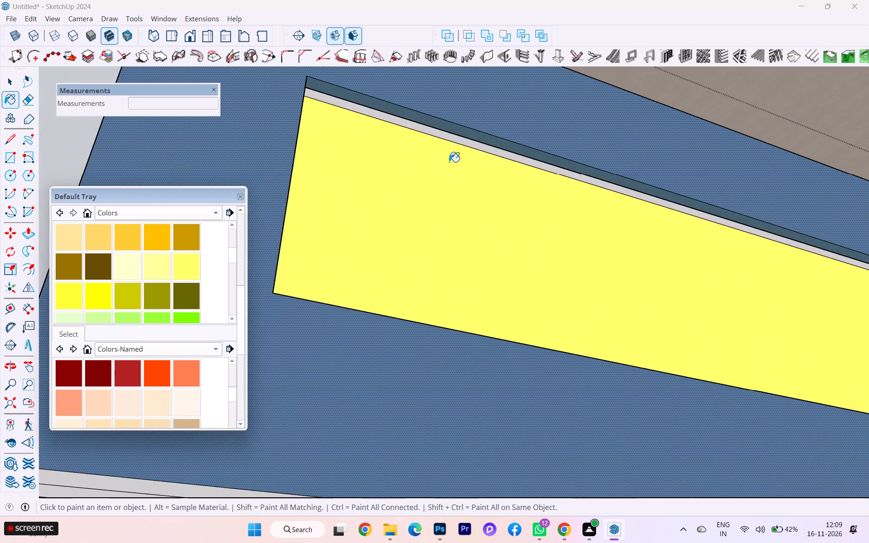
scroll(425, 138, "up", 3)
scroll(424, 133, "down", 2)
scroll(424, 133, "up", 2)
left_click(424, 129)
Examine the parapet's blue frame and yellow recess from the side, above and the front, beside the reference facade photo.
scroll(427, 154, "down", 5)
scroll(428, 172, "up", 2)
scroll(428, 175, "down", 4)
middle_click_drag(404, 229, 179, 416)
scroll(307, 321, "down", 1)
scroll(454, 344, "down", 5)
scroll(456, 348, "up", 7)
scroll(456, 348, "down", 3)
scroll(437, 350, "up", 1)
scroll(436, 350, "down", 2)
scroll(430, 354, "up", 1)
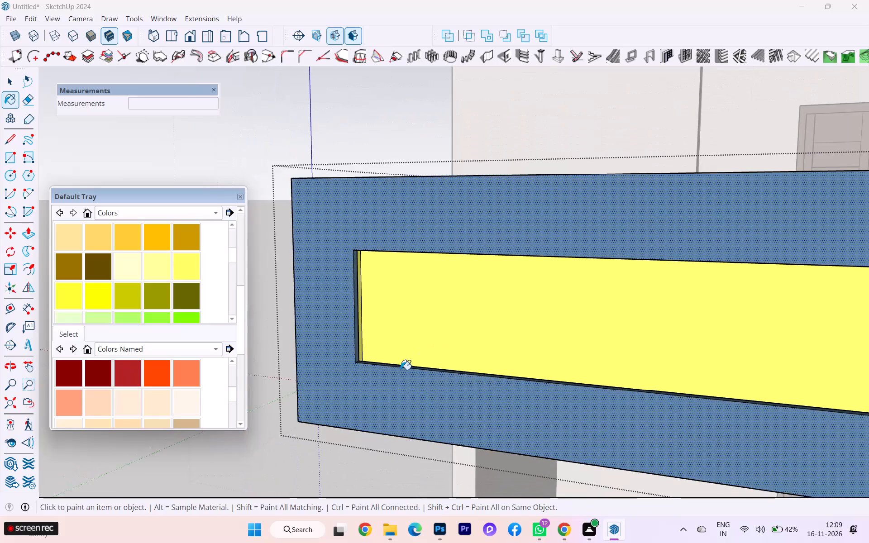
scroll(388, 371, "down", 3)
scroll(394, 370, "up", 1)
scroll(379, 368, "down", 10)
middle_click_drag(337, 367, 672, 397)
scroll(338, 367, "down", 1)
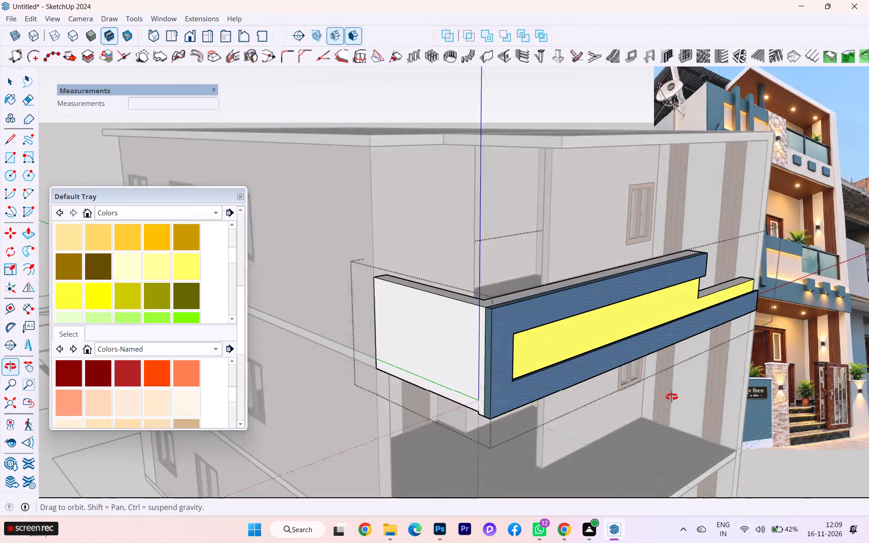
middle_click_drag(672, 397, 677, 392)
scroll(730, 309, "up", 10)
scroll(700, 276, "down", 1)
scroll(700, 276, "up", 2)
middle_click_drag(731, 315, 688, 395)
scroll(697, 372, "up", 2)
scroll(695, 365, "down", 1)
scroll(695, 364, "up", 3)
scroll(693, 358, "down", 9)
middle_click_drag(713, 368, 510, 370)
scroll(638, 326, "down", 3)
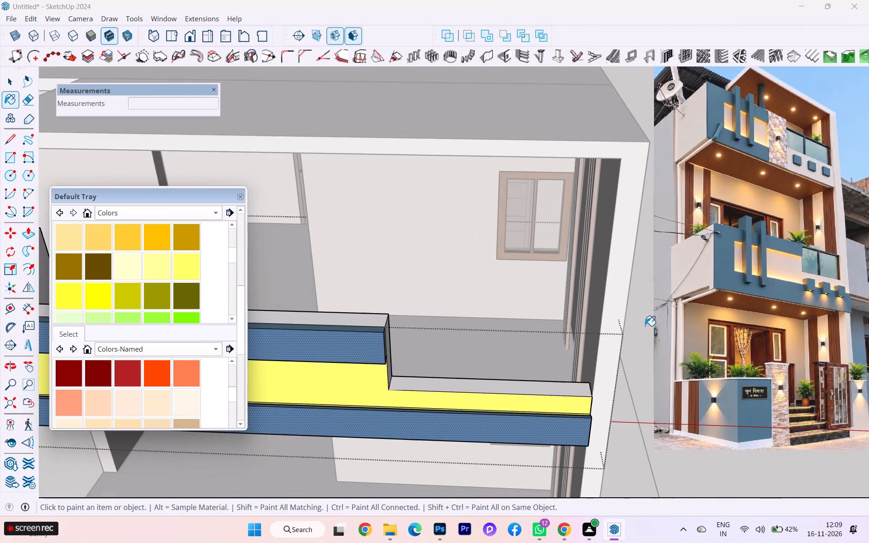
scroll(520, 349, "down", 1)
middle_click_drag(476, 354, 511, 292)
scroll(652, 295, "down", 8)
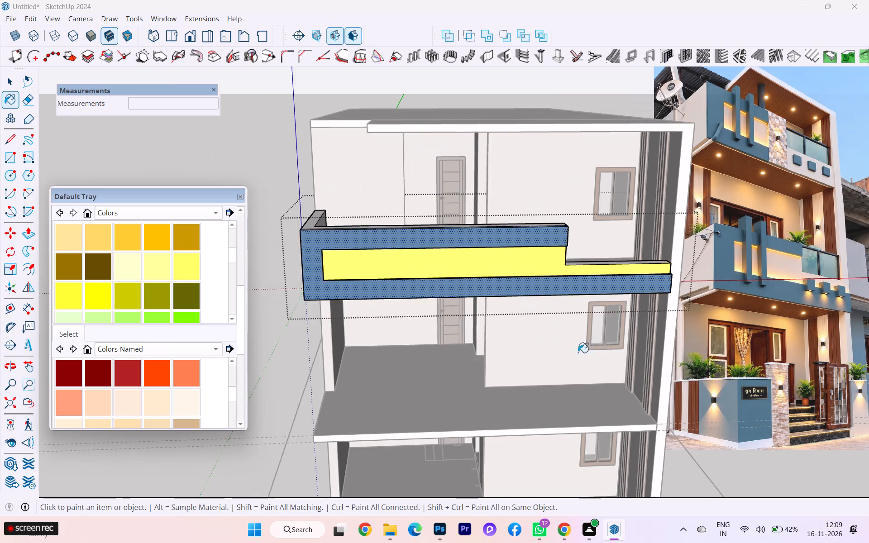
scroll(473, 260, "up", 4)
scroll(463, 261, "down", 1)
middle_click_drag(463, 262, 463, 212)
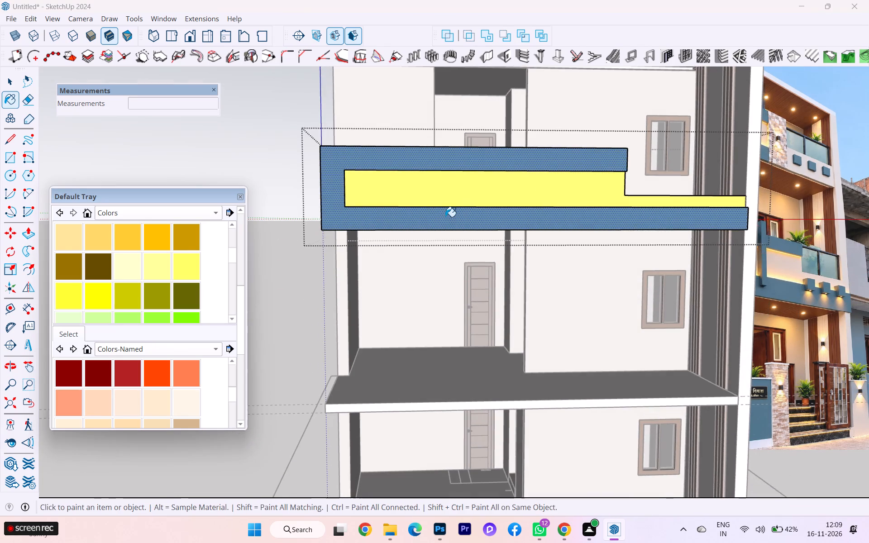
scroll(441, 220, "up", 3)
scroll(367, 176, "up", 2)
scroll(362, 175, "down", 1)
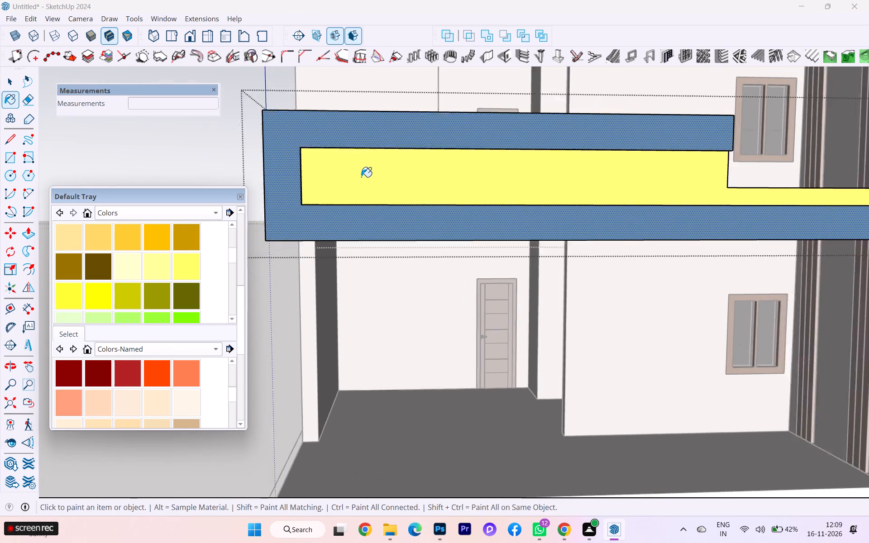
scroll(361, 177, "down", 2)
middle_click_drag(354, 198, 356, 248)
scroll(351, 236, "down", 2)
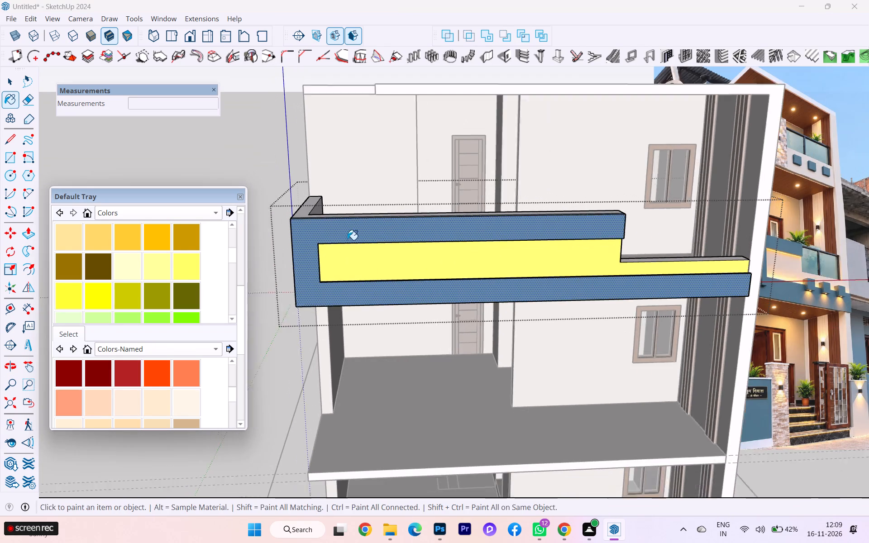
scroll(347, 240, "down", 1)
Repaint the recessed front panel with the pale cream-yellow from the Colors collection and leave the parapet's editing mode.
left_click(135, 271)
left_click(388, 266)
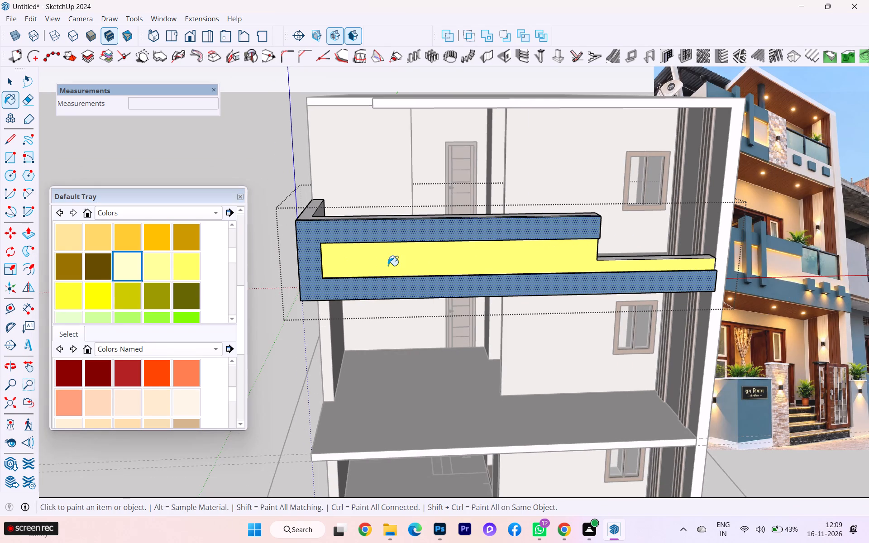
scroll(393, 273, "down", 1)
middle_click_drag(394, 274, 401, 230)
scroll(402, 213, "up", 4)
scroll(402, 211, "down", 2)
scroll(404, 219, "up", 3)
scroll(404, 219, "down", 1)
middle_click_drag(405, 220, 543, 281)
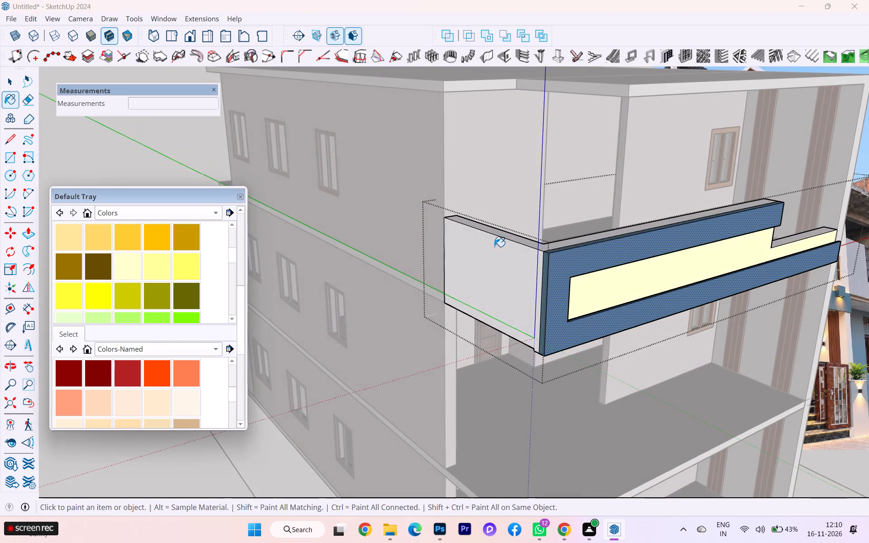
left_click(10, 83)
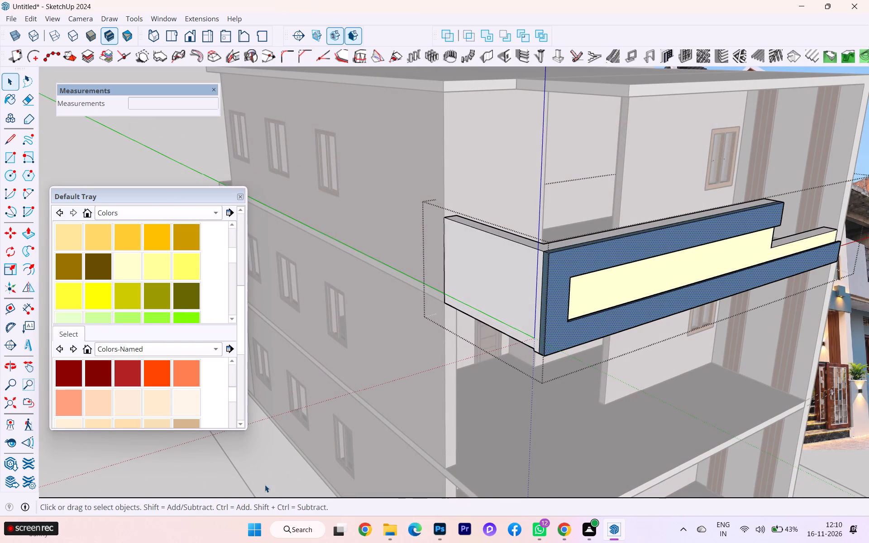
left_click(263, 480)
Examine the coloured parapet on the house front, including its lowered right section, against the reference facade photo.
scroll(497, 423, "down", 1)
middle_click_drag(443, 419, 299, 419)
scroll(592, 369, "down", 3)
scroll(593, 372, "up", 2)
scroll(594, 372, "down", 1)
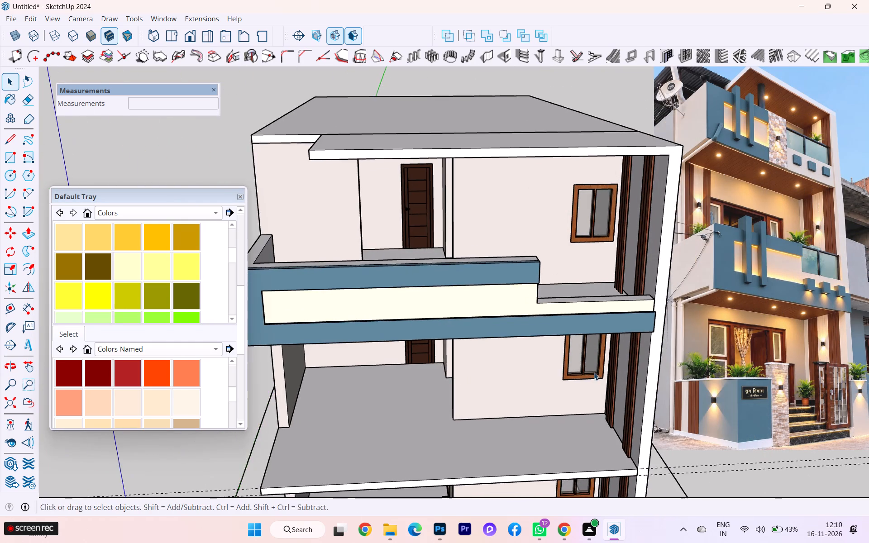
scroll(581, 369, "down", 2)
scroll(484, 338, "down", 1)
middle_click_drag(484, 337, 480, 292)
scroll(525, 266, "up", 2)
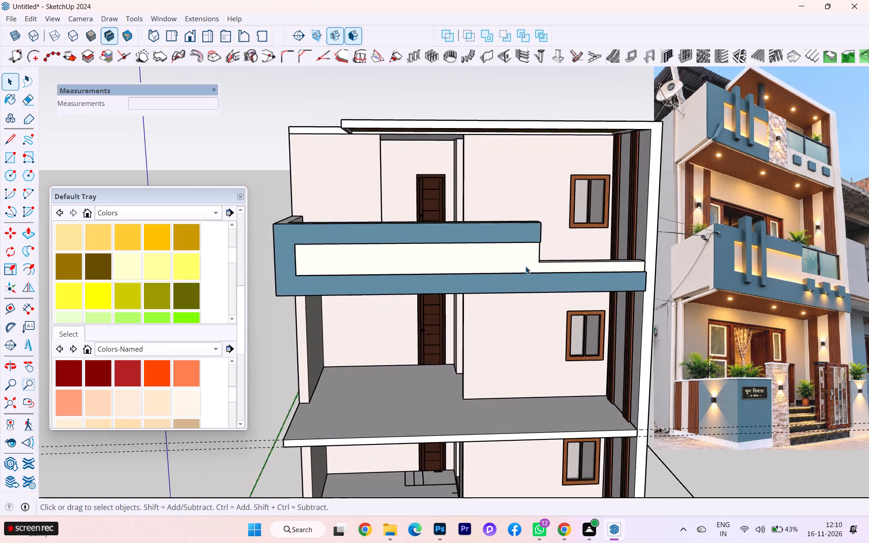
scroll(525, 266, "up", 4)
scroll(521, 249, "down", 2)
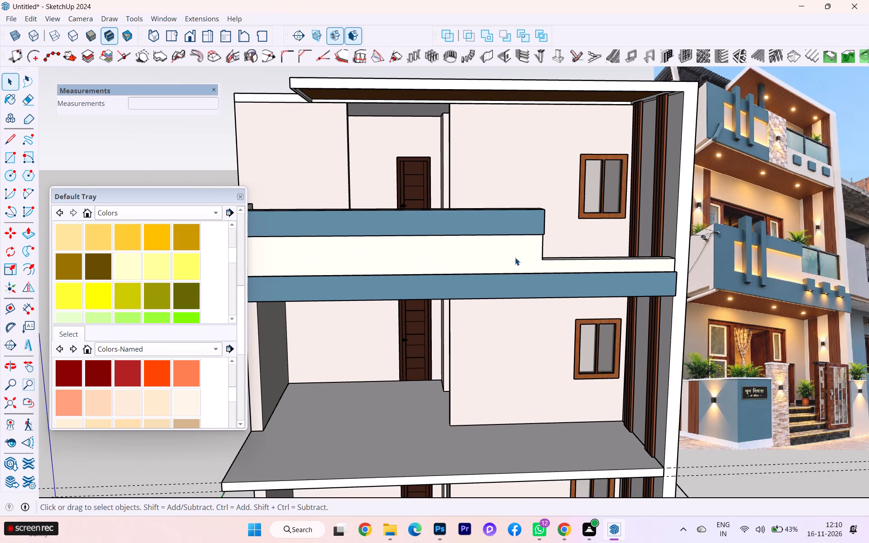
scroll(515, 257, "down", 1)
scroll(608, 259, "down", 1)
middle_click(608, 259)
middle_click_drag(608, 259, 504, 277)
scroll(415, 256, "down", 3)
scroll(415, 255, "up", 4)
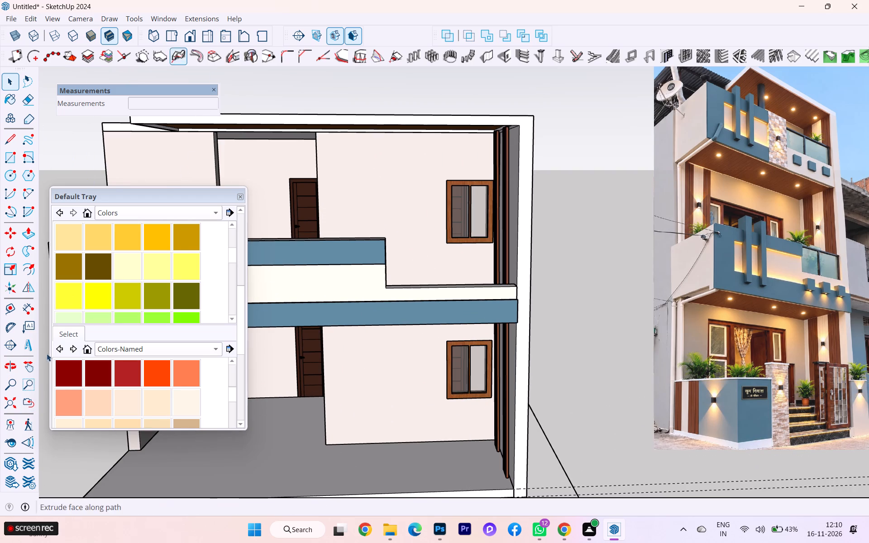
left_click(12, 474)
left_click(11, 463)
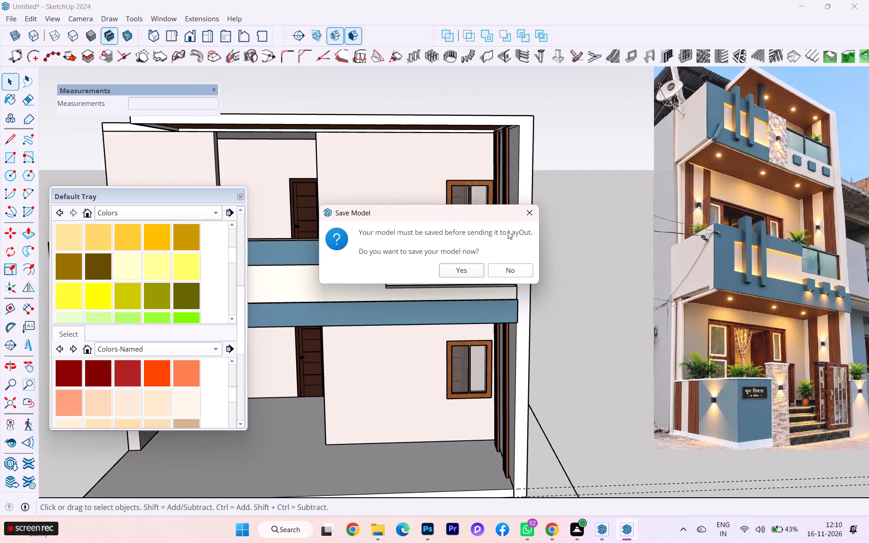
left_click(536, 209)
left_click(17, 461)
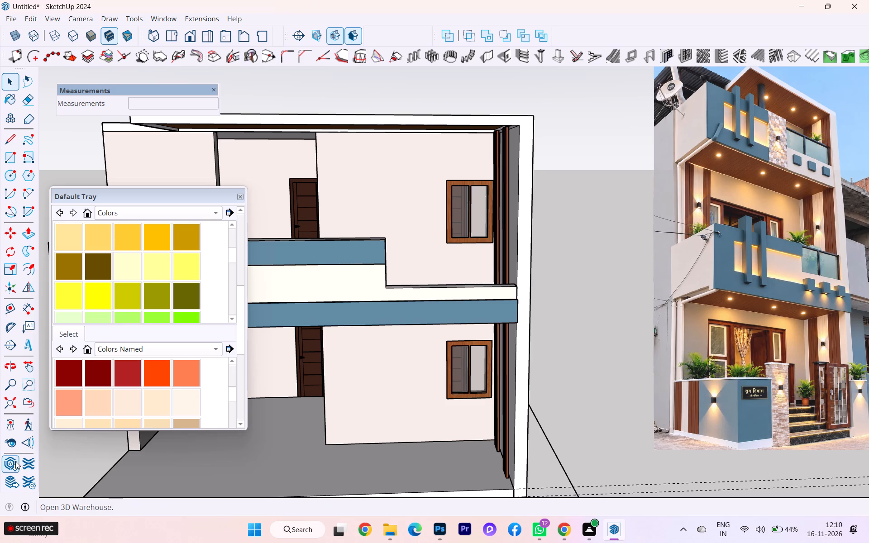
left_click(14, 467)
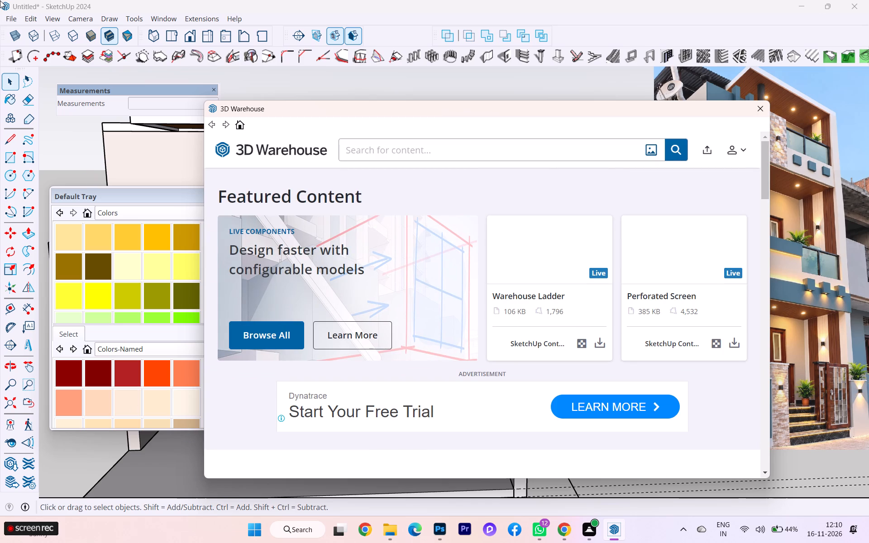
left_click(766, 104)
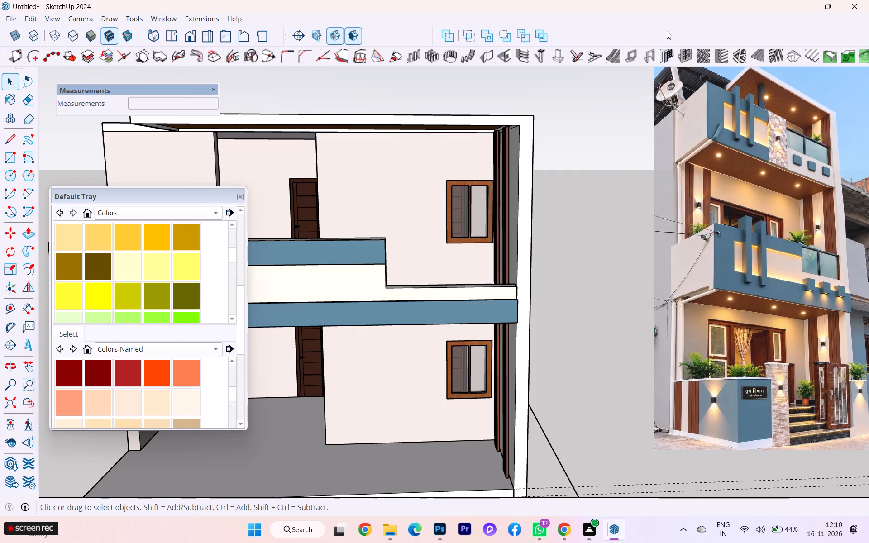
Show the FenceMaker tools floating above the model and move the materials tray away from the parapet.
right_click(665, 30)
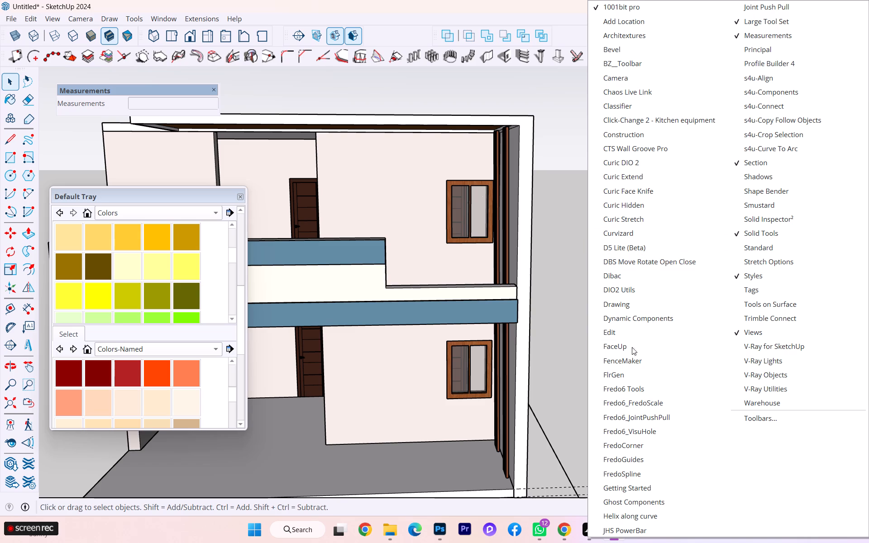
left_click(630, 355)
left_click(632, 353)
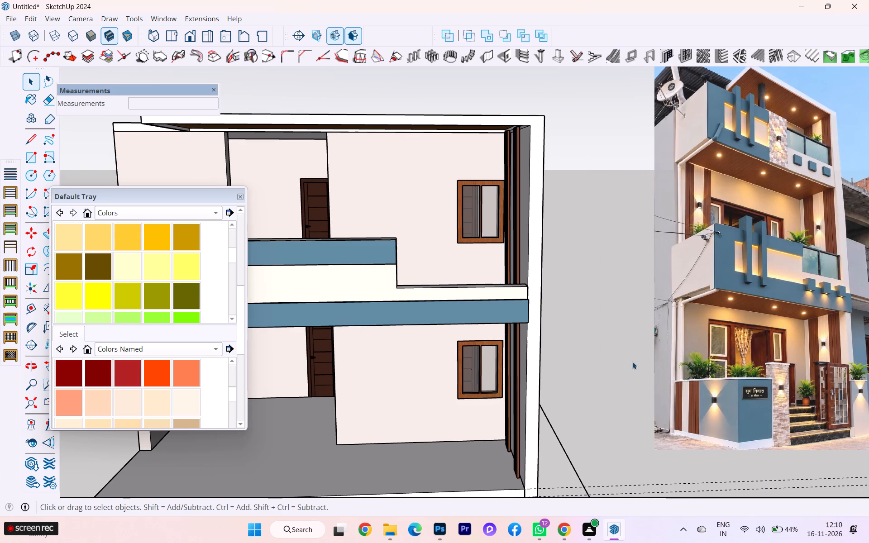
right_click(634, 36)
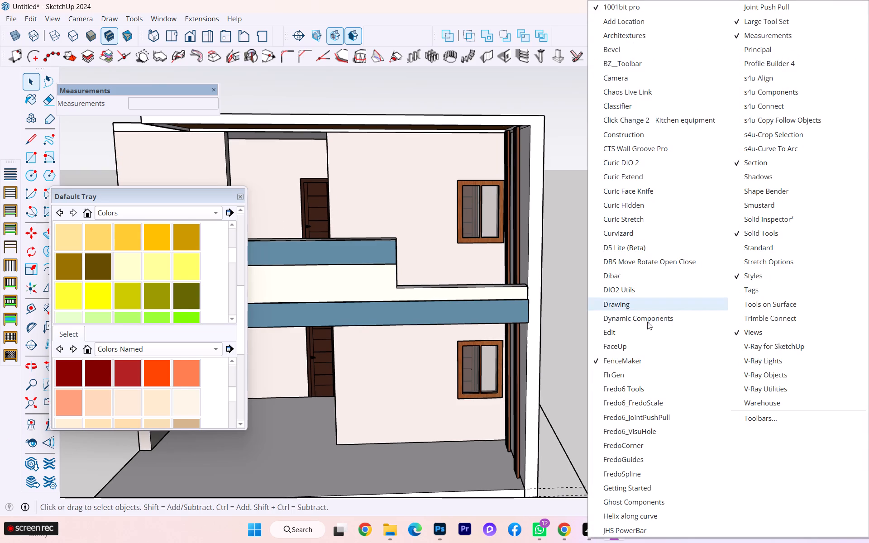
left_click(455, 110)
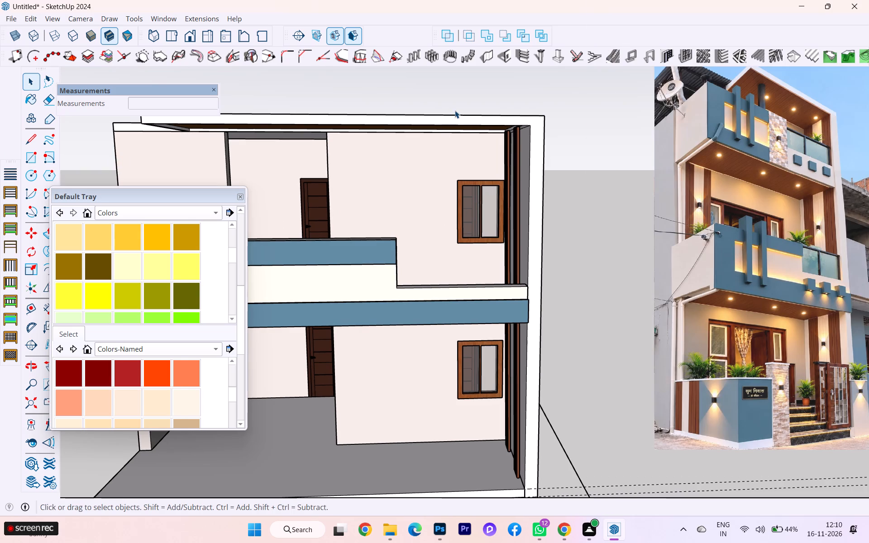
left_click_drag(9, 161, 495, 88)
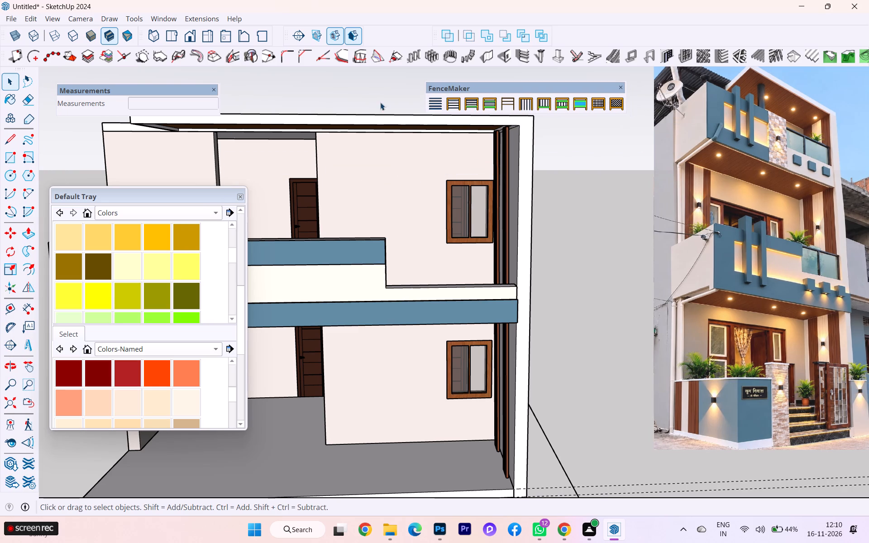
left_click_drag(103, 196, 716, 271)
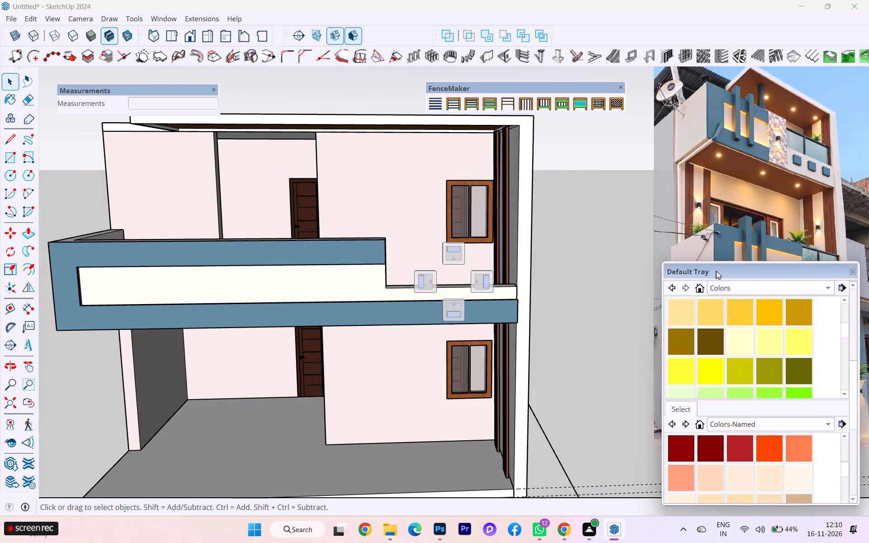
left_click_drag(716, 271, 733, 302)
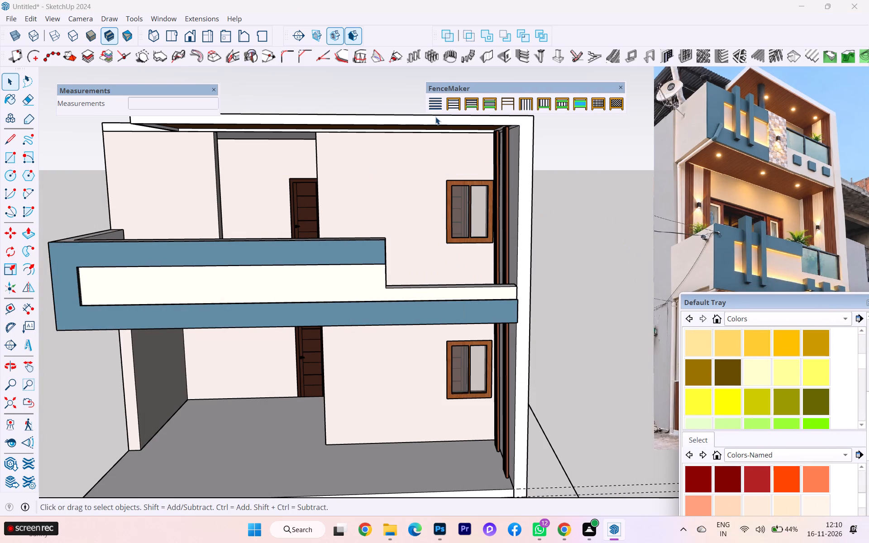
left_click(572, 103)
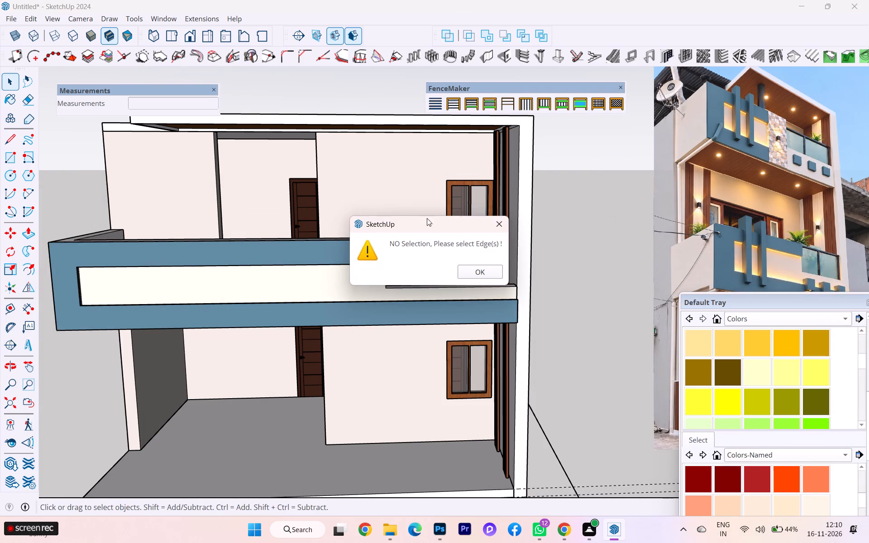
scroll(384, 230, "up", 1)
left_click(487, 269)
Generate a FenceMaker panel railing with posts and top rail along the inner top edge of the parapet's lowered right section.
scroll(413, 280, "up", 3)
scroll(412, 284, "down", 1)
scroll(412, 284, "up", 1)
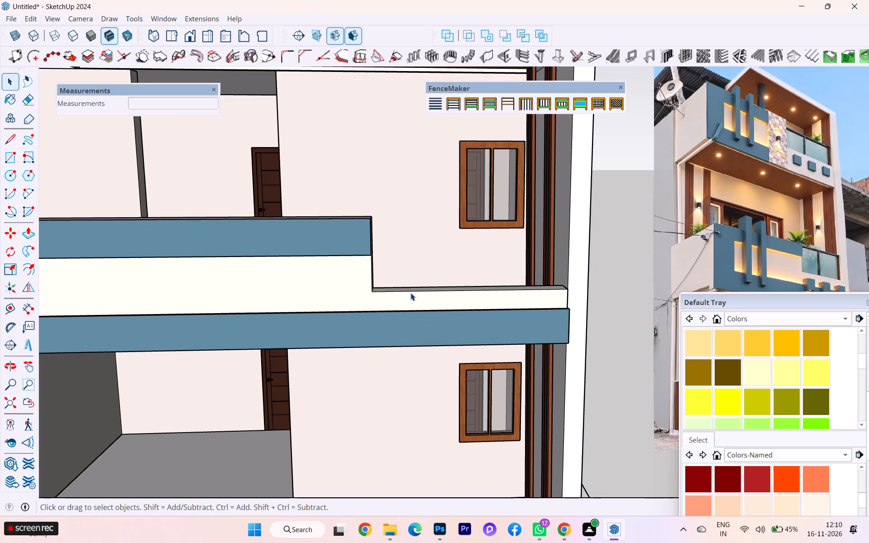
left_click(411, 293)
double_click(411, 293)
left_click(410, 289)
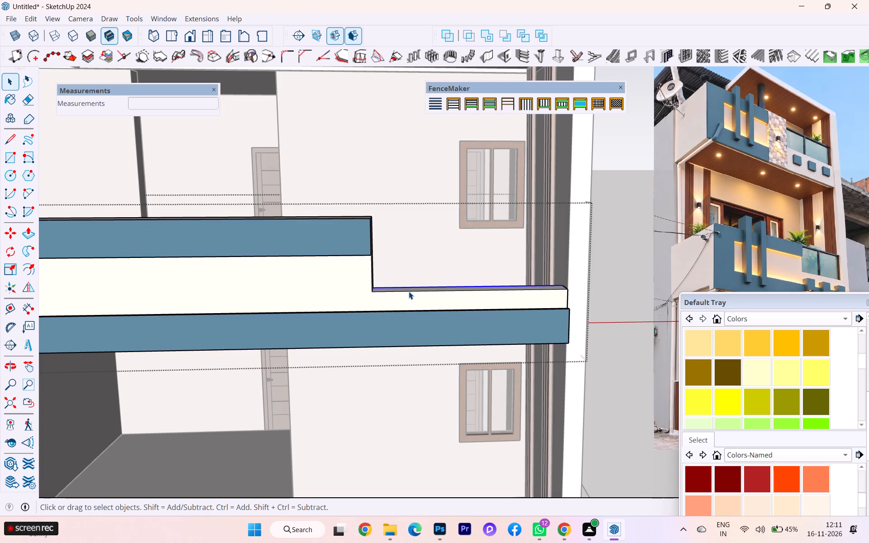
scroll(415, 288, "down", 1)
middle_click_drag(406, 303, 298, 374)
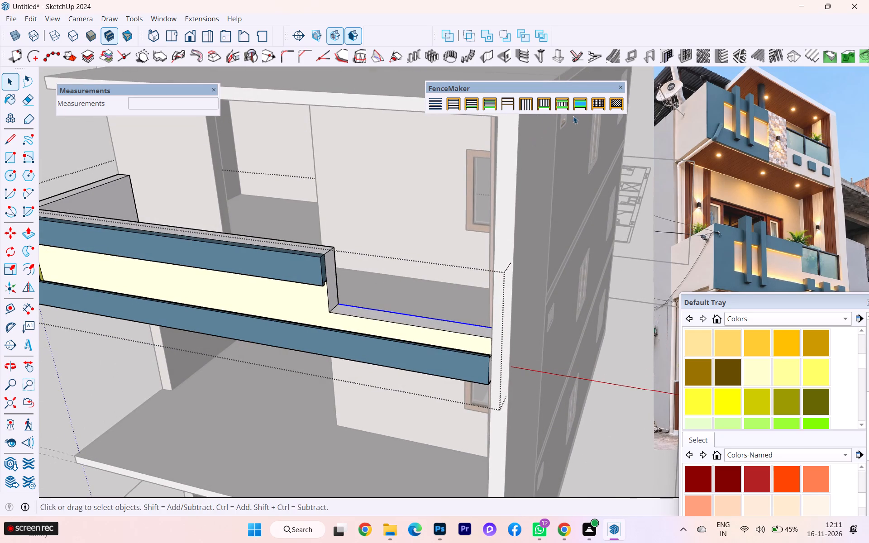
left_click(576, 106)
left_click(412, 264)
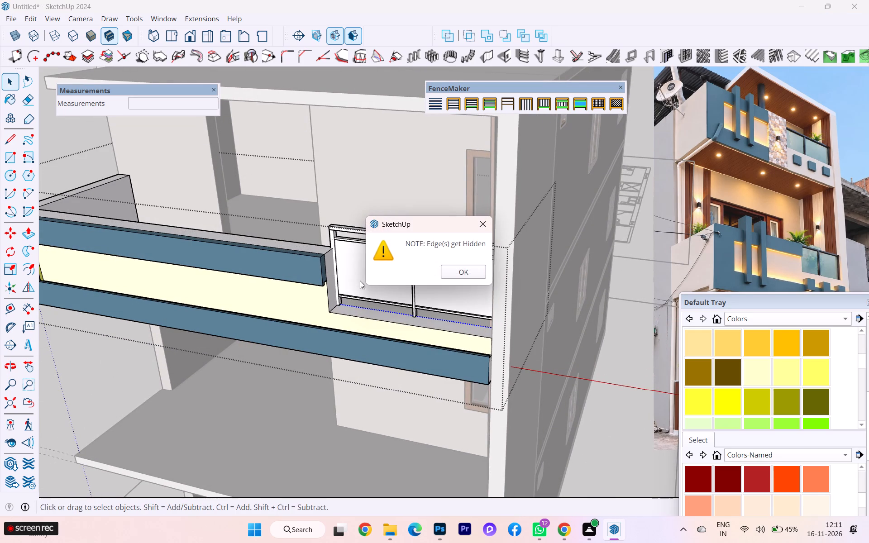
scroll(348, 298, "up", 4)
left_click(469, 269)
scroll(412, 275, "down", 1)
middle_click_drag(411, 275, 516, 281)
scroll(518, 281, "up", 8)
scroll(574, 277, "up", 1)
scroll(517, 249, "down", 2)
scroll(493, 241, "up", 3)
scroll(491, 239, "down", 2)
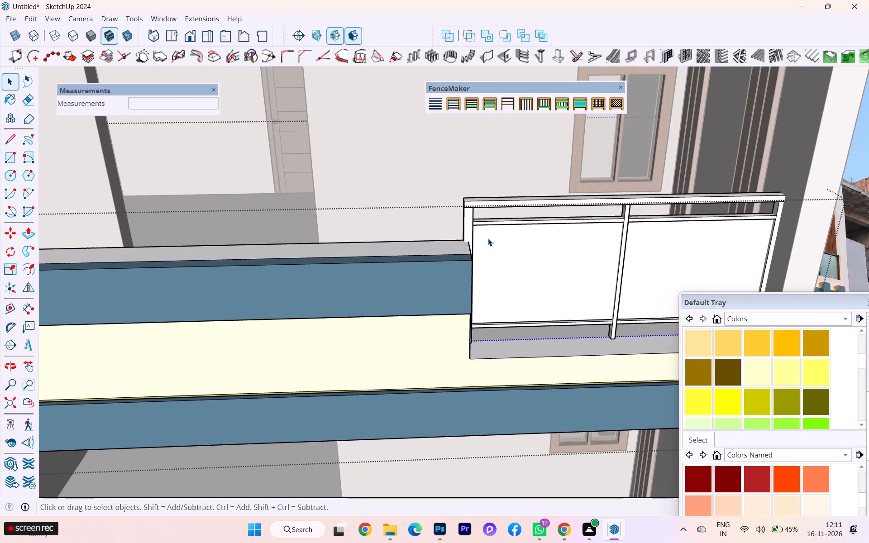
Examine the panel railing on the parapet's lowered section, opening its nested groups and picking its posts and panel.
scroll(739, 262, "down", 2)
scroll(713, 238, "up", 1)
scroll(706, 243, "down", 3)
left_click(573, 256)
scroll(573, 256, "up", 2)
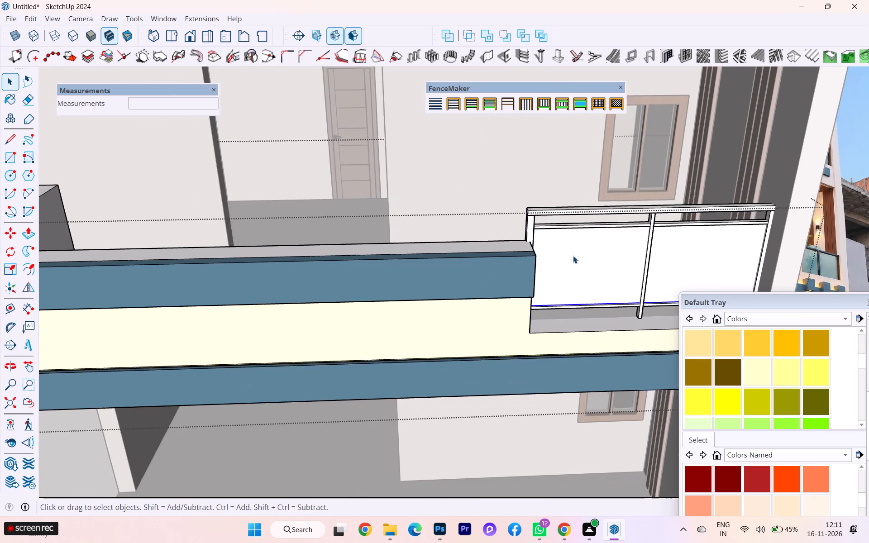
scroll(410, 212, "down", 3)
left_click(548, 206)
double_click(540, 245)
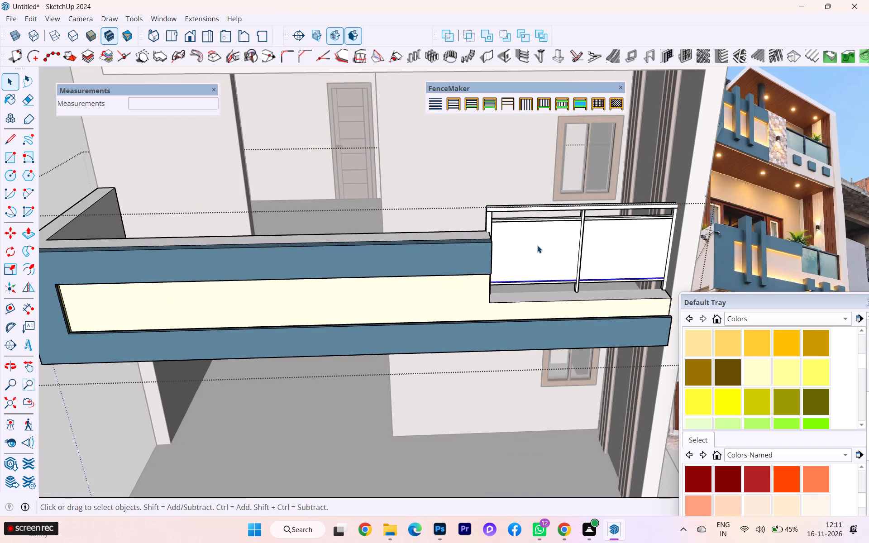
scroll(460, 247, "down", 3)
left_click(657, 259)
left_click(553, 252)
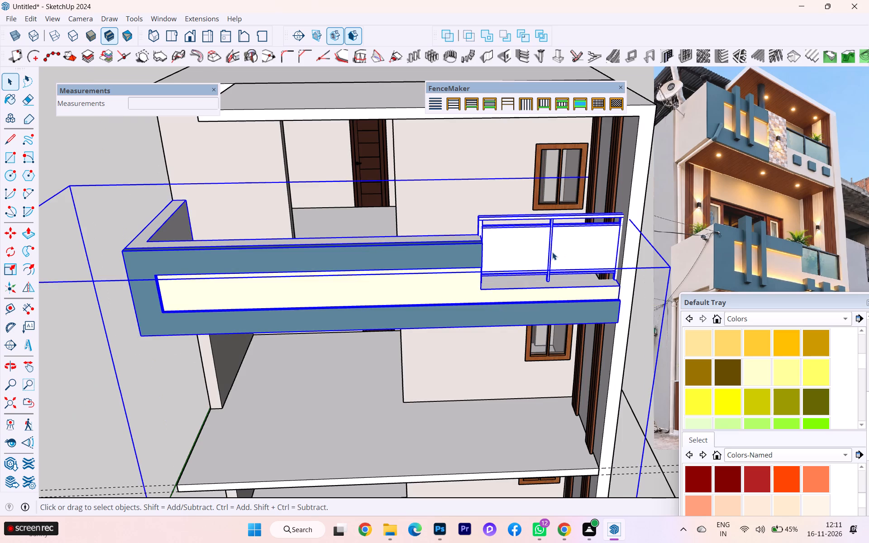
scroll(552, 252, "up", 1)
double_click(552, 252)
left_click(552, 252)
left_click(664, 260)
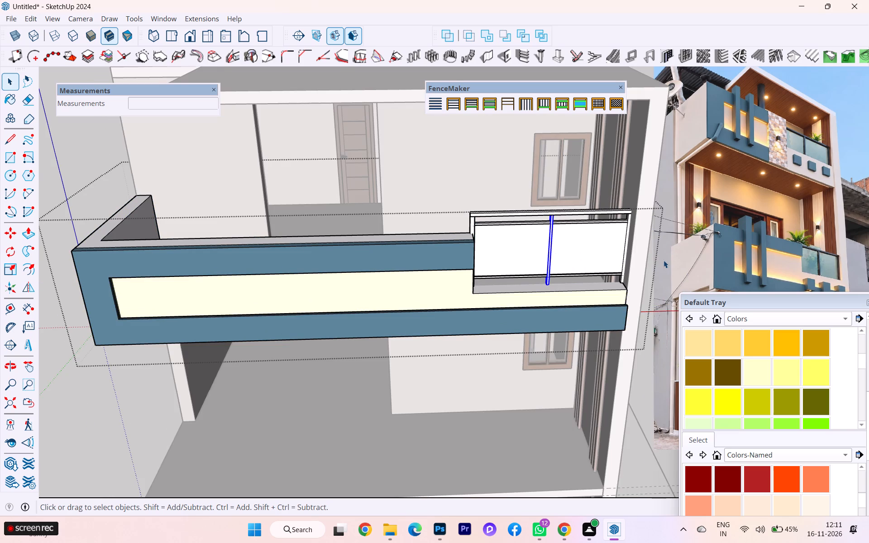
left_click(552, 260)
triple_click(535, 255)
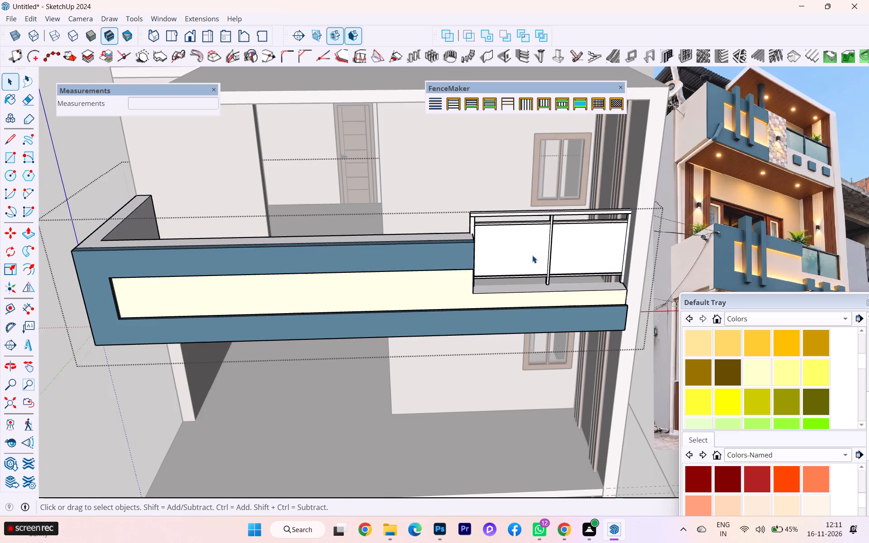
triple_click(532, 255)
triple_click(529, 255)
left_click(528, 255)
left_click(667, 255)
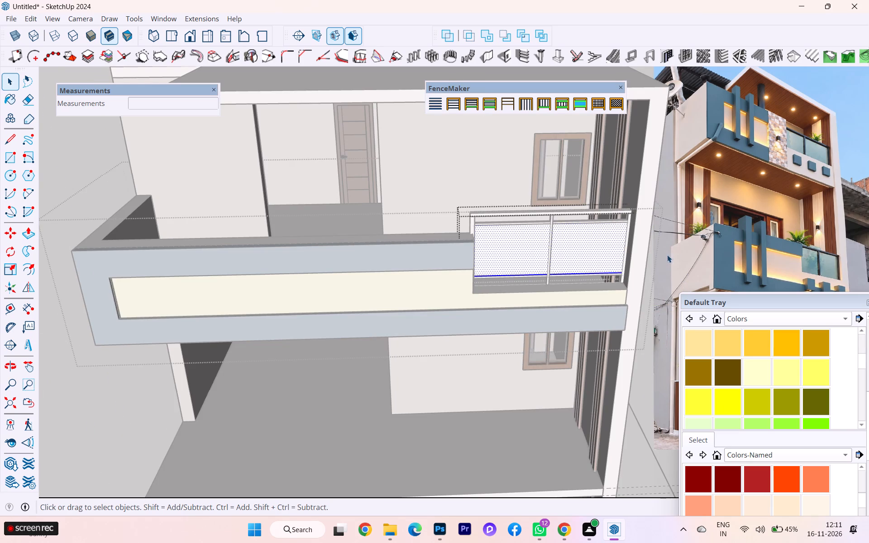
scroll(660, 256, "up", 2)
scroll(446, 284, "down", 3)
scroll(421, 283, "up", 1)
scroll(439, 284, "down", 1)
scroll(460, 285, "up", 1)
scroll(465, 285, "down", 5)
scroll(548, 287, "up", 1)
scroll(550, 288, "down", 3)
left_click(592, 288)
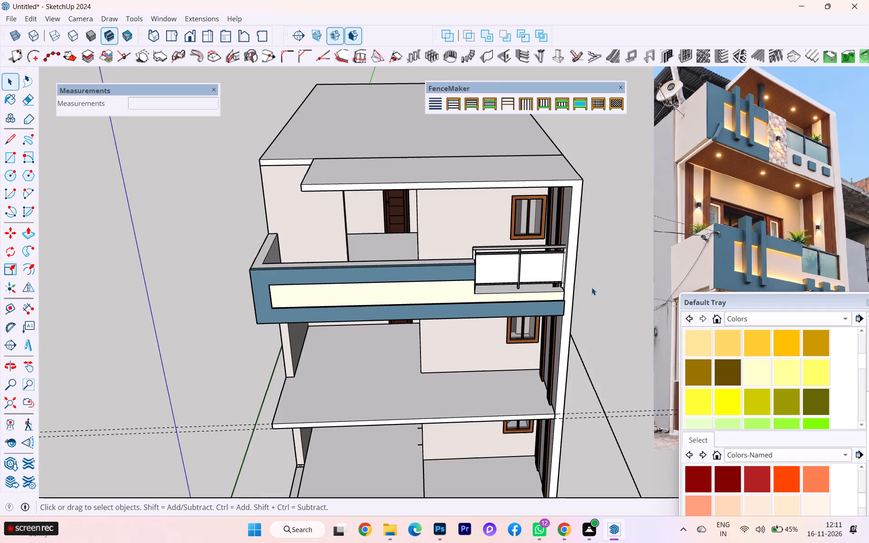
Undo the panel railing generated on the parapet's lowered section.
key("ctrl+z")
key("ctrl+z")
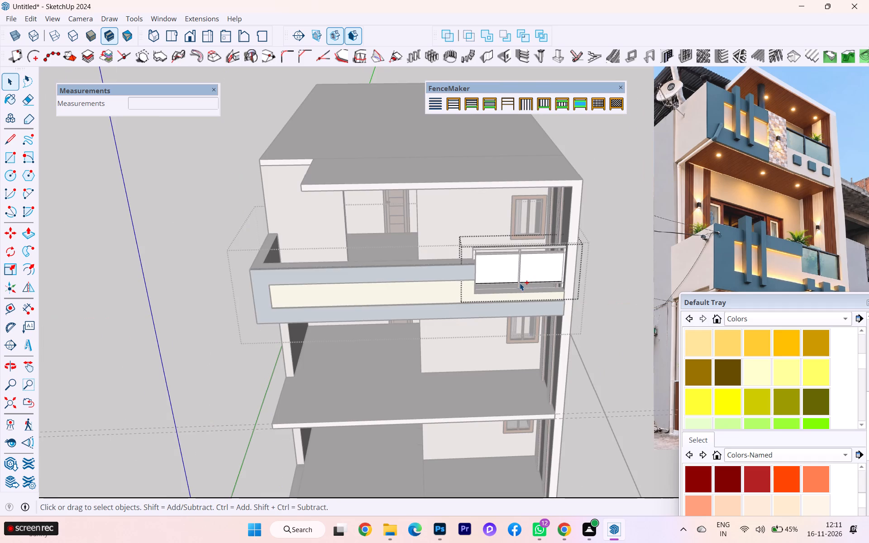
key("ctrl+z")
key("ctrl+z")
key("ctrl+z")
key("ctrl+z")
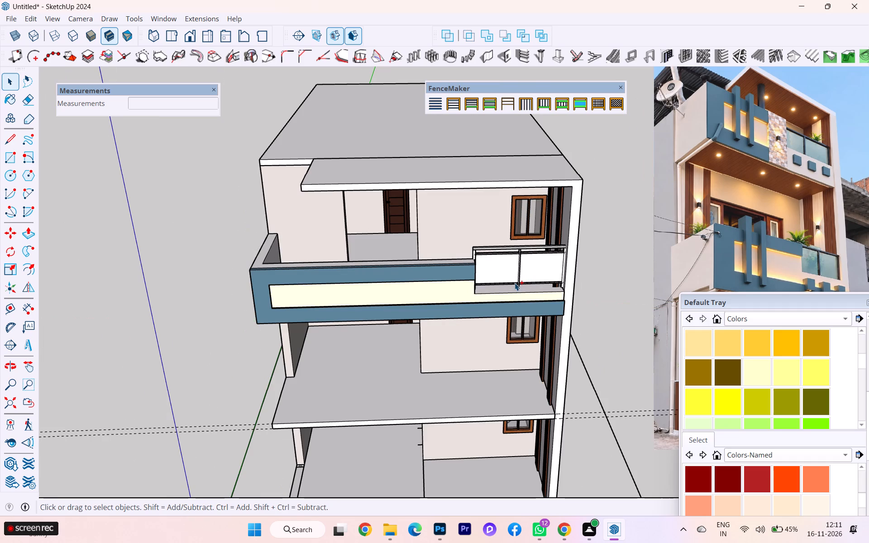
key("ctrl+z")
key("ctrl+z")
key("ctrl+z")
Draw a line along the middle of the lowered section's top face, from the step's midpoint to the outer end's midpoint.
scroll(509, 289, "up", 3)
left_click(501, 293)
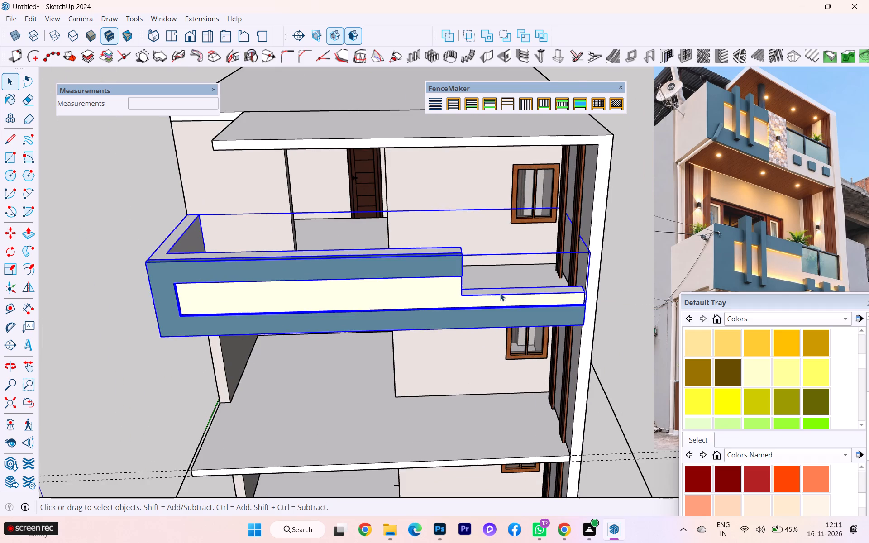
scroll(500, 298, "up", 2)
scroll(500, 298, "down", 1)
scroll(500, 298, "up", 1)
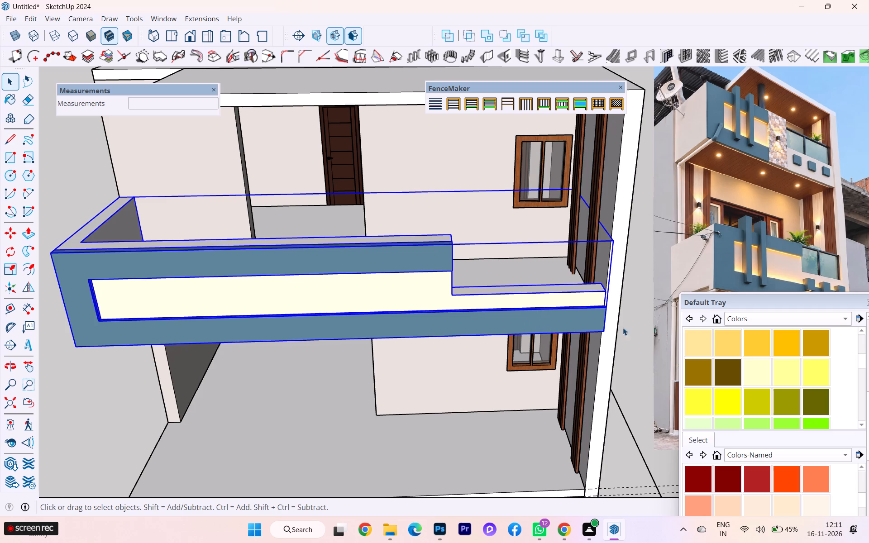
left_click(646, 295)
key("l")
key("Return")
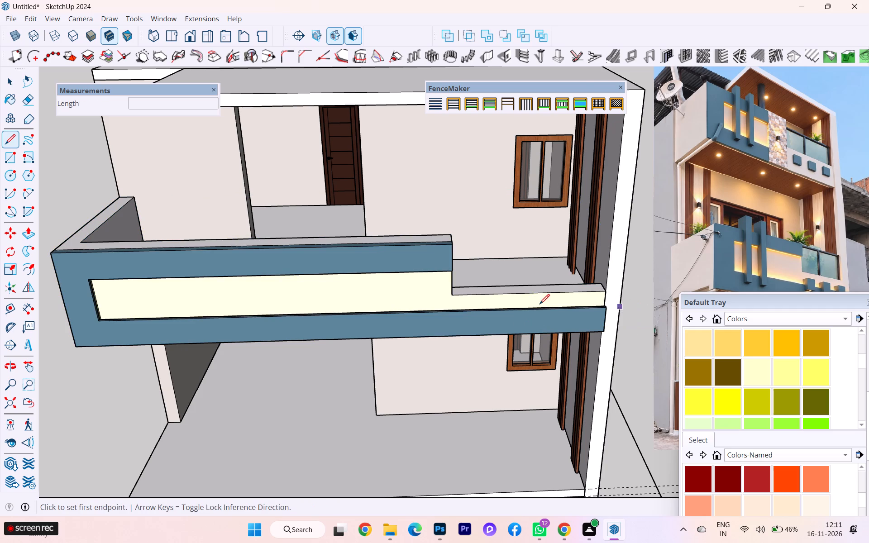
scroll(512, 299, "up", 2)
middle_click_drag(449, 286, 346, 296)
scroll(334, 295, "up", 2)
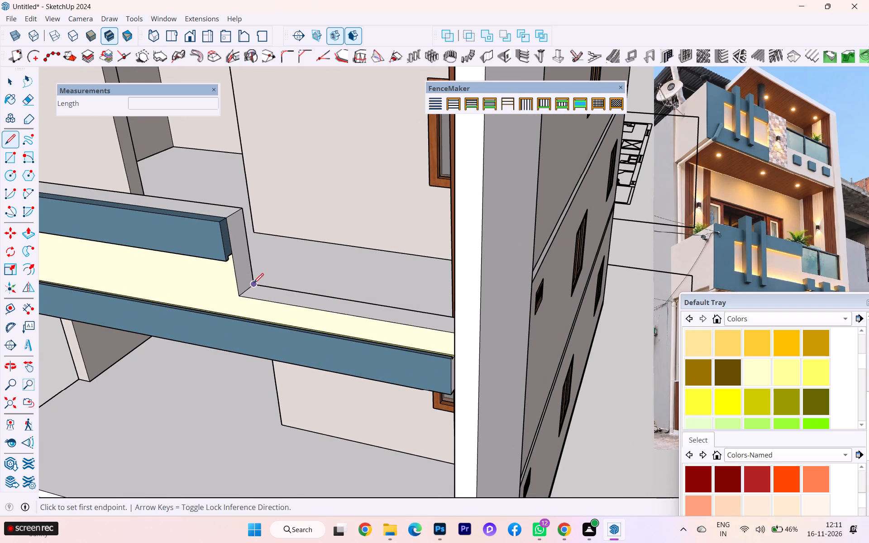
left_click(248, 291)
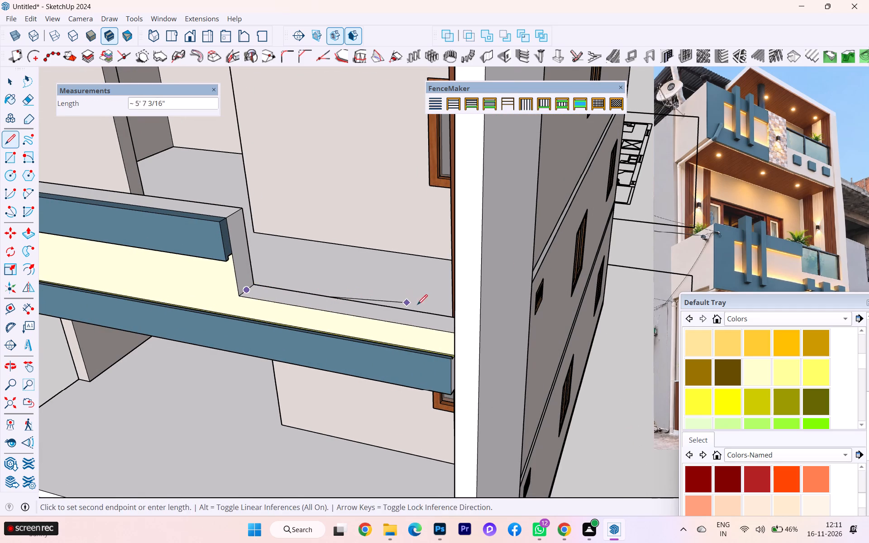
middle_click_drag(419, 305, 536, 326)
scroll(467, 324, "down", 3)
scroll(465, 323, "up", 1)
scroll(435, 320, "down", 1)
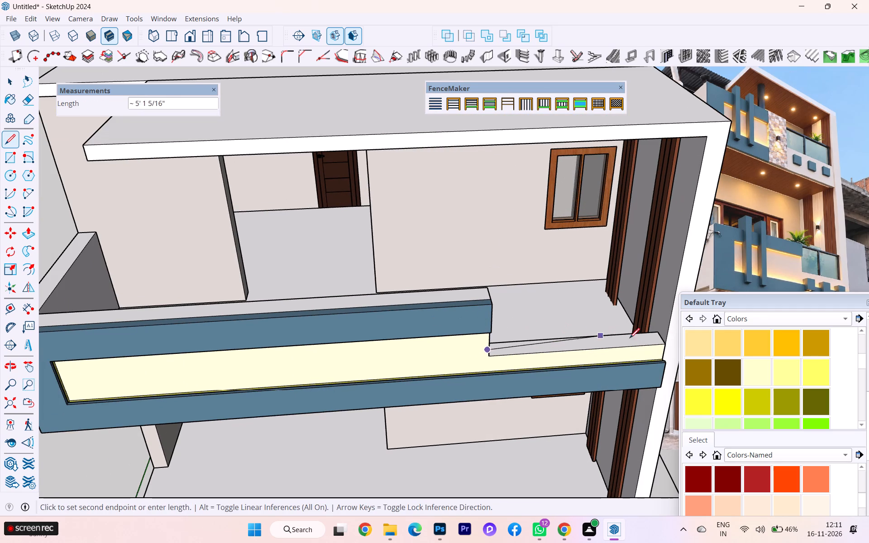
left_click(662, 338)
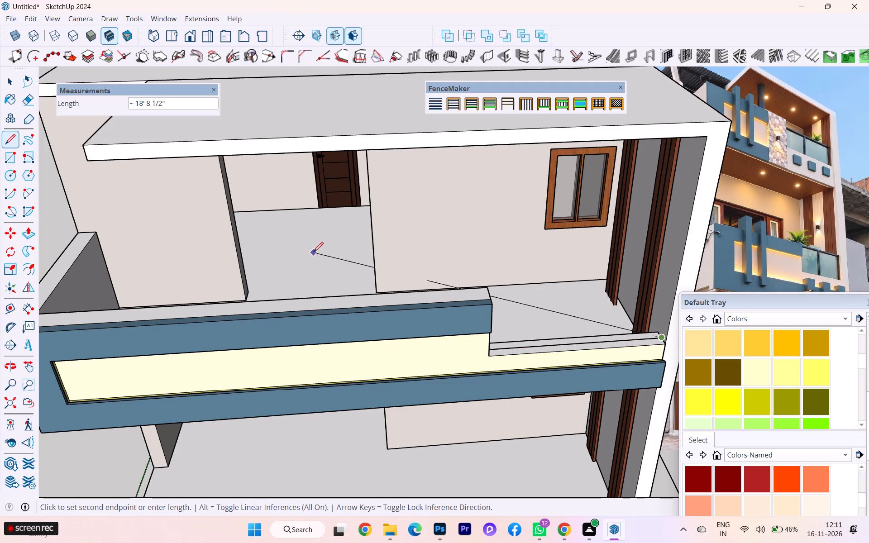
key("Escape")
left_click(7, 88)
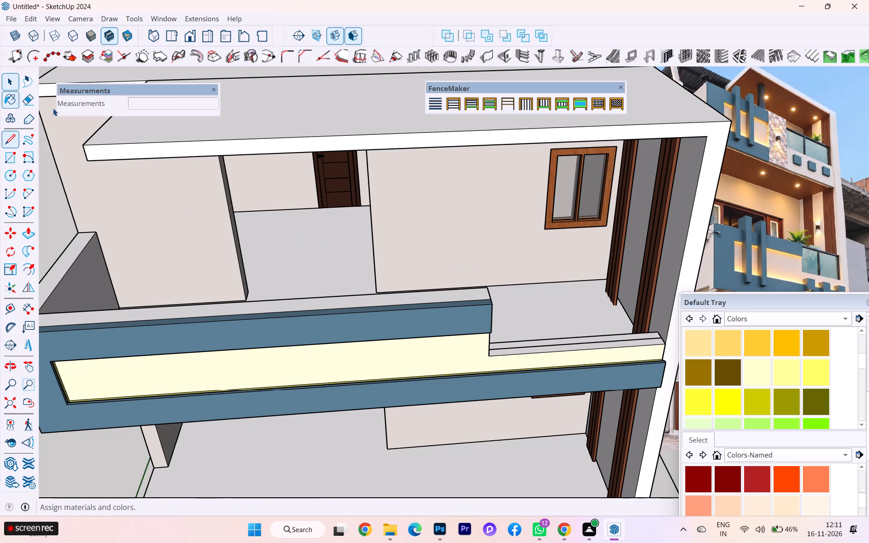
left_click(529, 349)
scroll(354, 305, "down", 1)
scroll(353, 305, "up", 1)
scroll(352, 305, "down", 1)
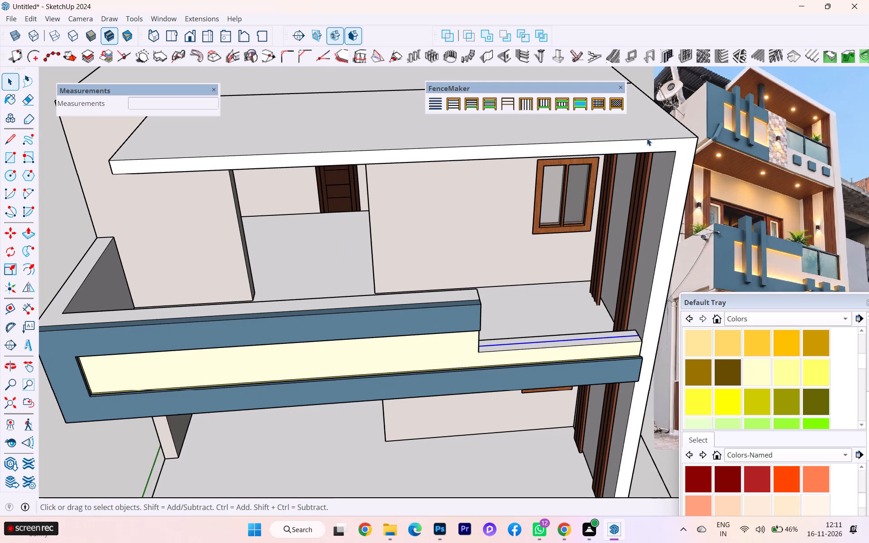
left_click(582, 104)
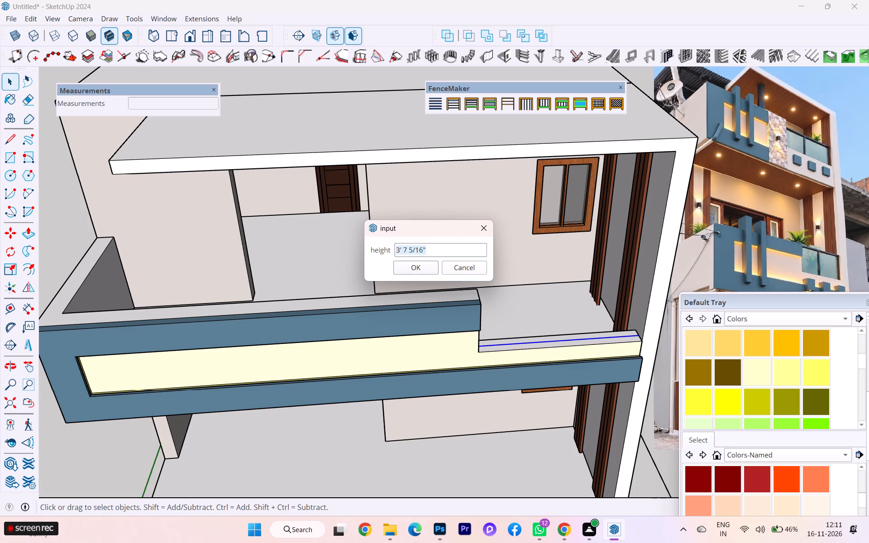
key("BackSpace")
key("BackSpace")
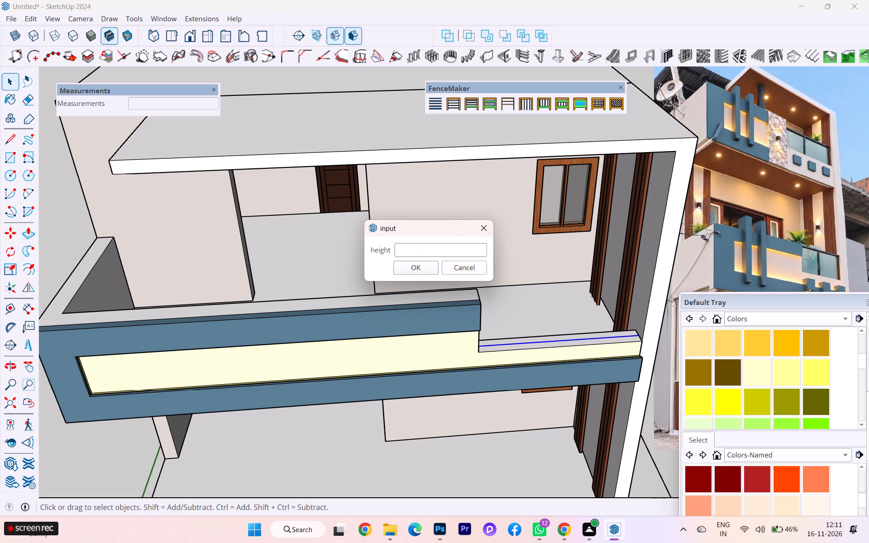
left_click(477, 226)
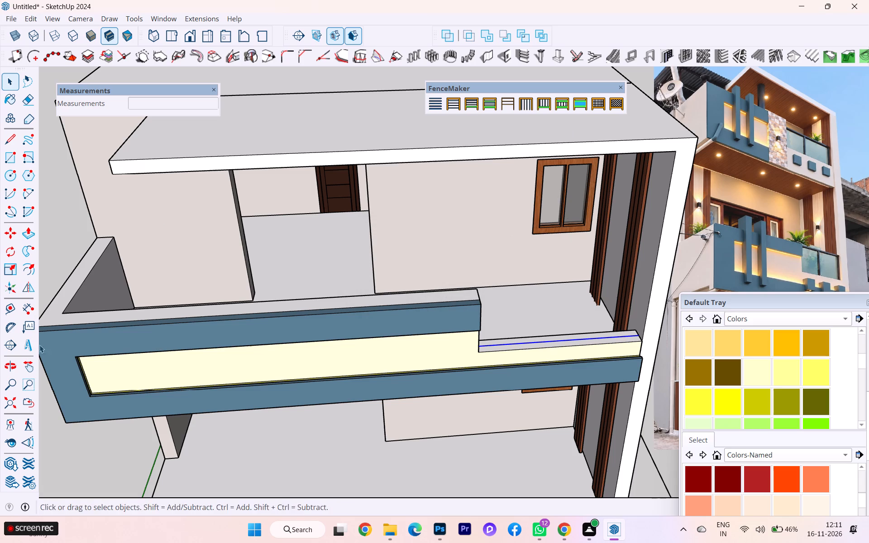
Measure the height of the step between the parapet's full-height top and its lowered section, without placing a dimension.
left_click(29, 310)
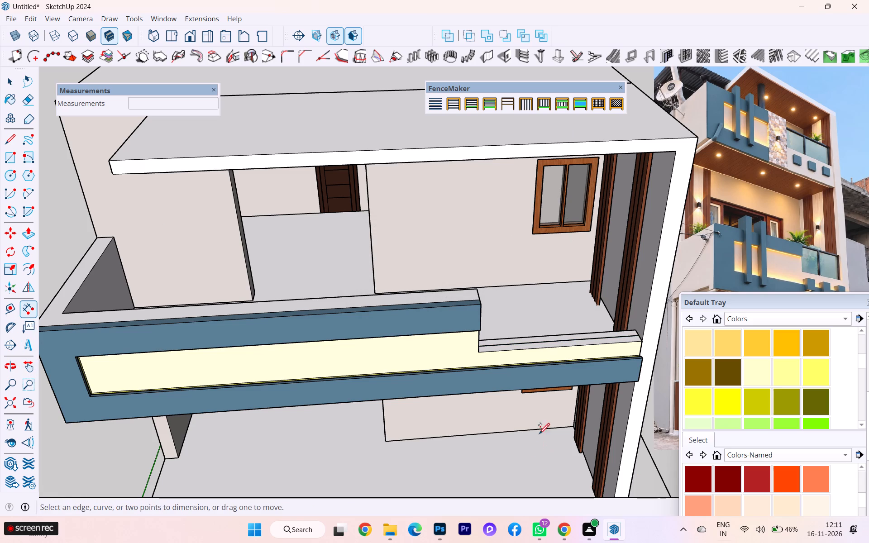
scroll(520, 303, "up", 4)
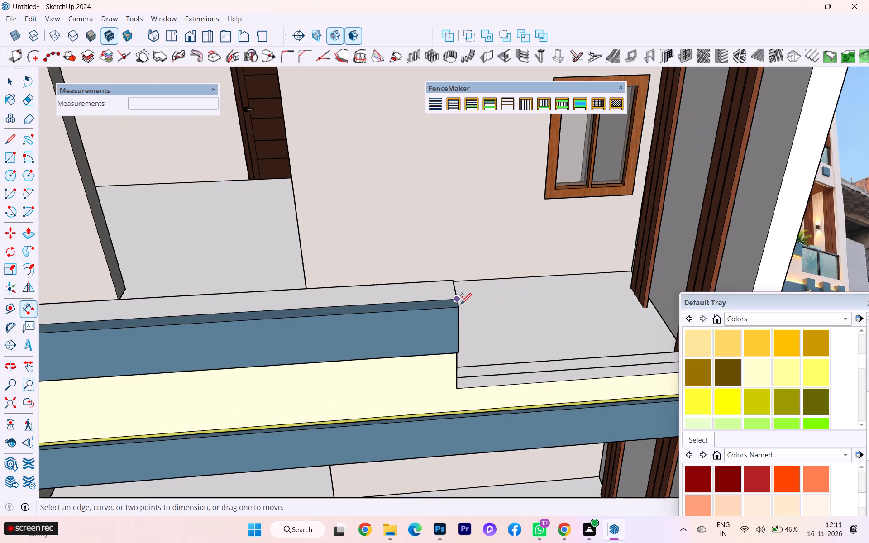
left_click(457, 300)
left_click(457, 390)
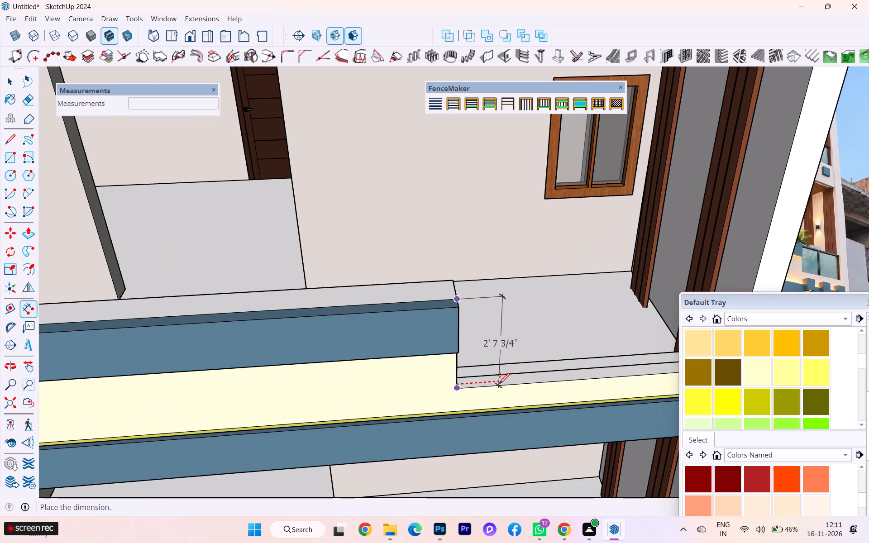
key("Escape")
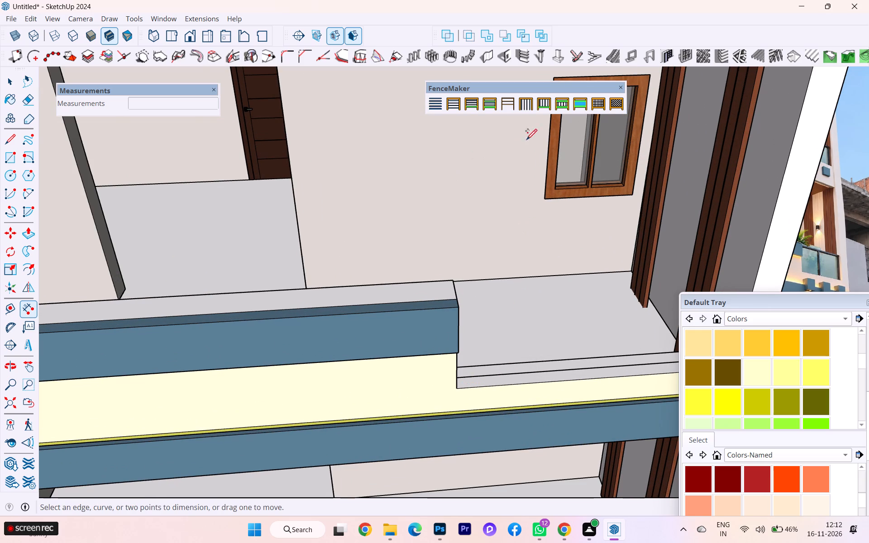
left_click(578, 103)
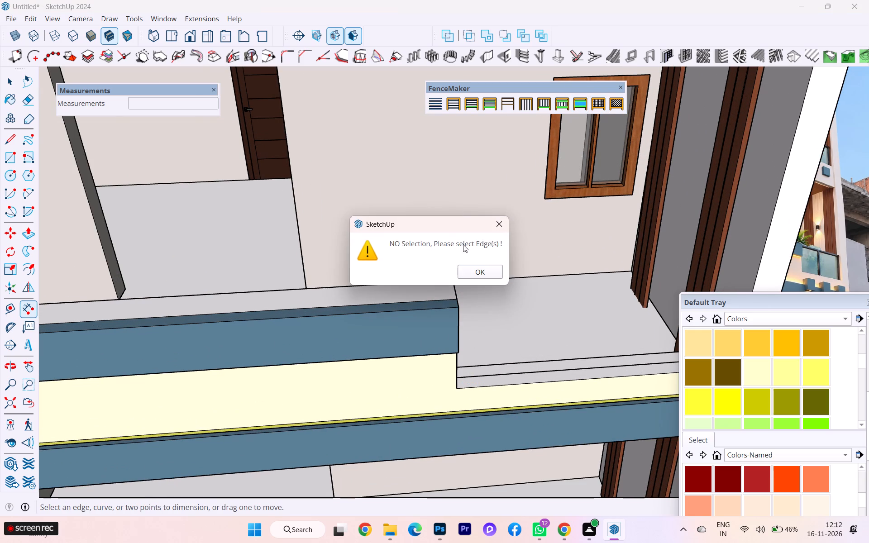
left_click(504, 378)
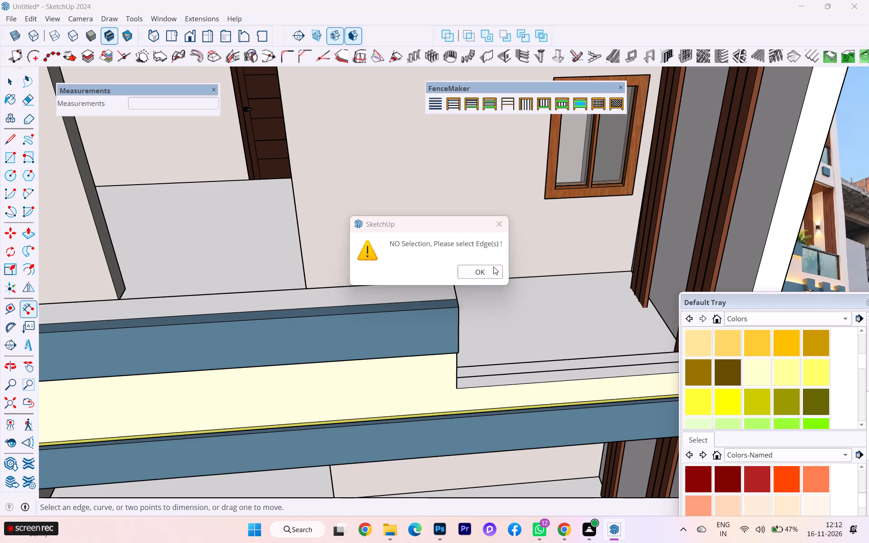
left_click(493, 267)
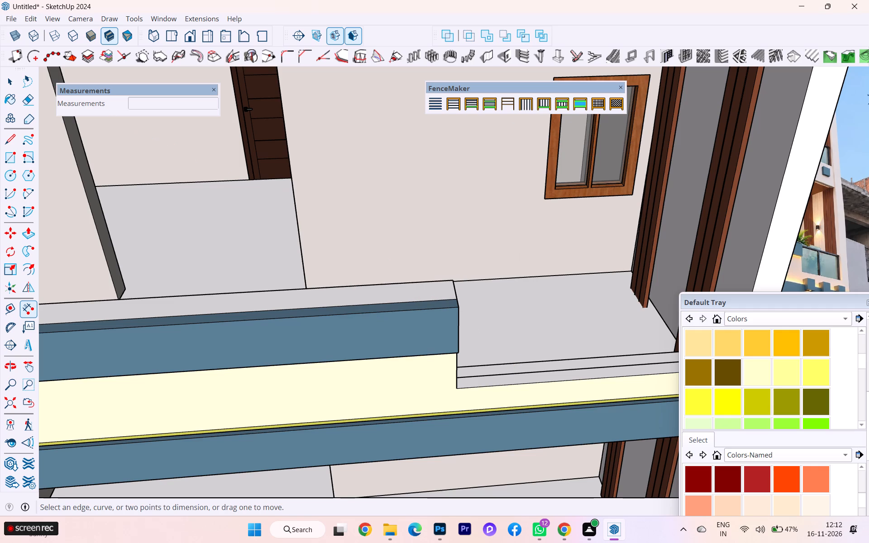
Generate a FenceMaker panel railing with height 2'7 along the centre line on top of the parapet's lowered section.
left_click(5, 89)
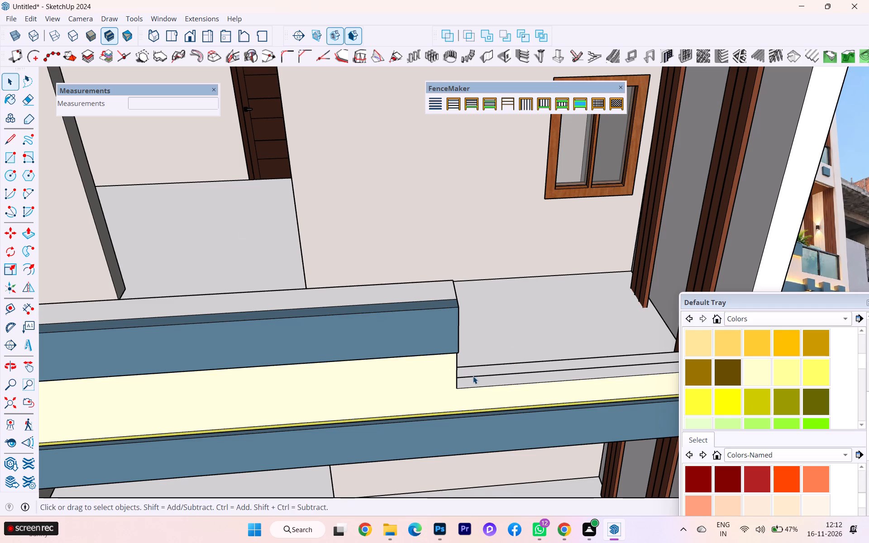
left_click(474, 377)
left_click(574, 104)
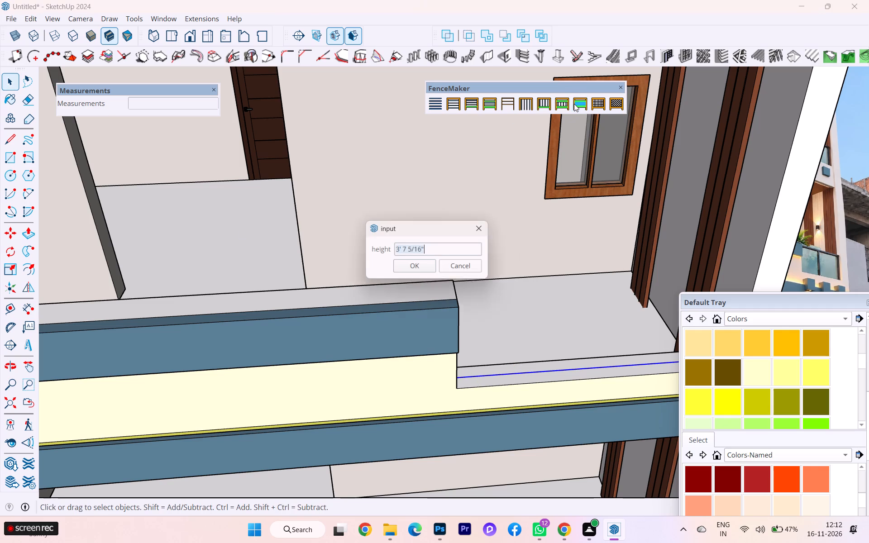
left_click_drag(435, 252, 364, 256)
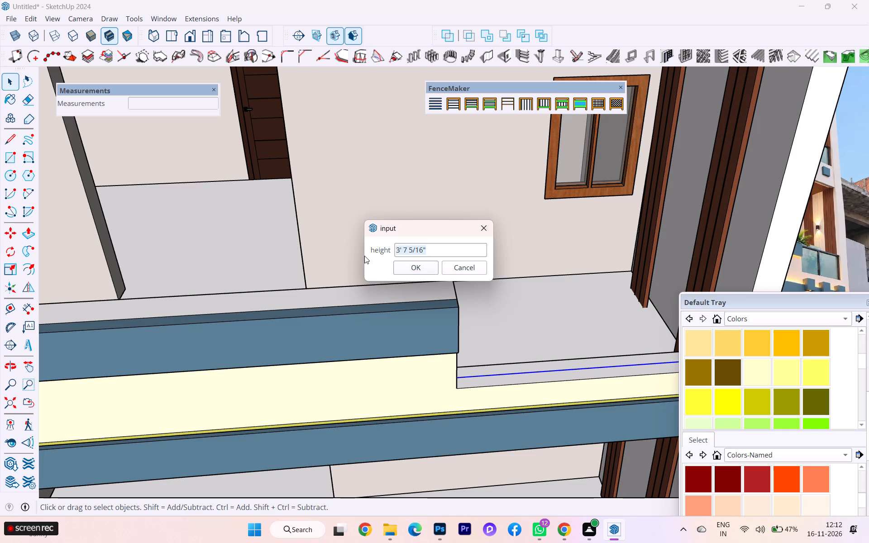
type("2'7")
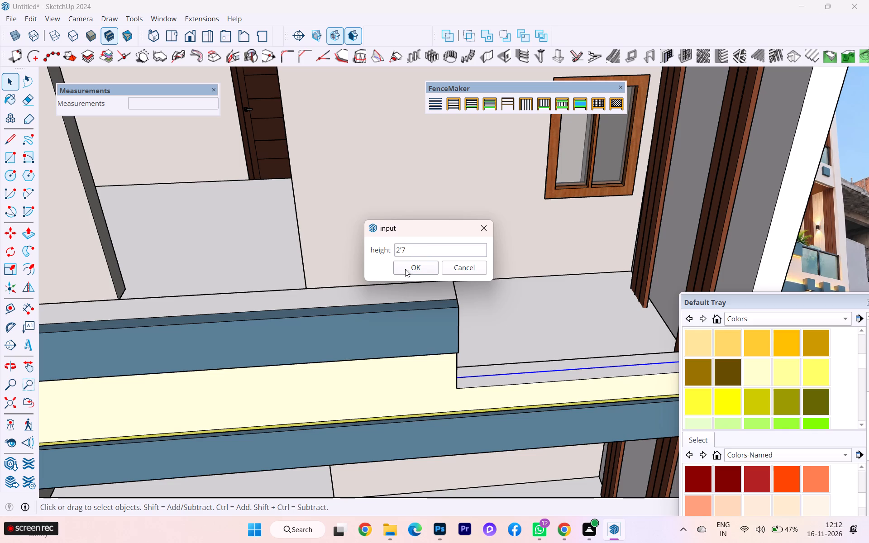
left_click(407, 271)
scroll(497, 286, "up", 1)
left_click(473, 269)
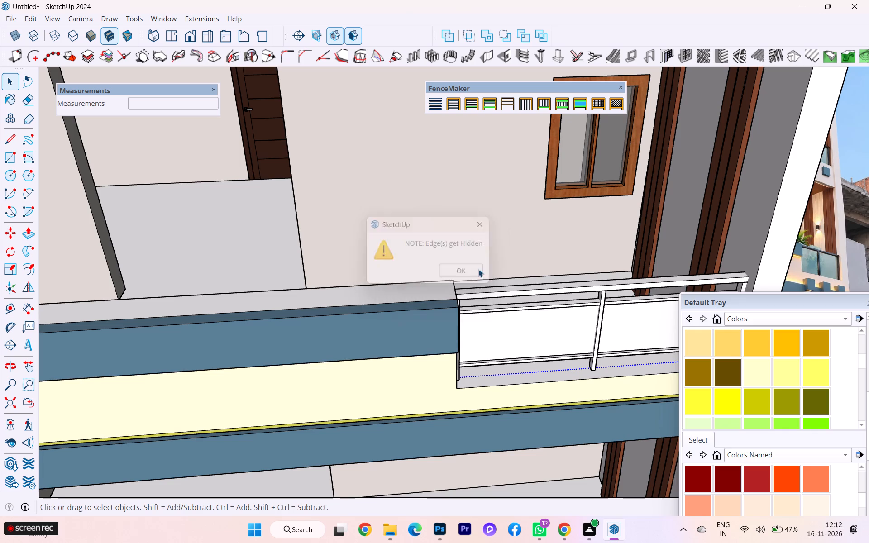
Examine how the railing's top and end post meet the full-height parapet and compare it with the reference facade photo.
scroll(538, 306, "down", 2)
middle_click_drag(533, 322, 410, 259)
scroll(439, 313, "up", 1)
left_click(440, 314)
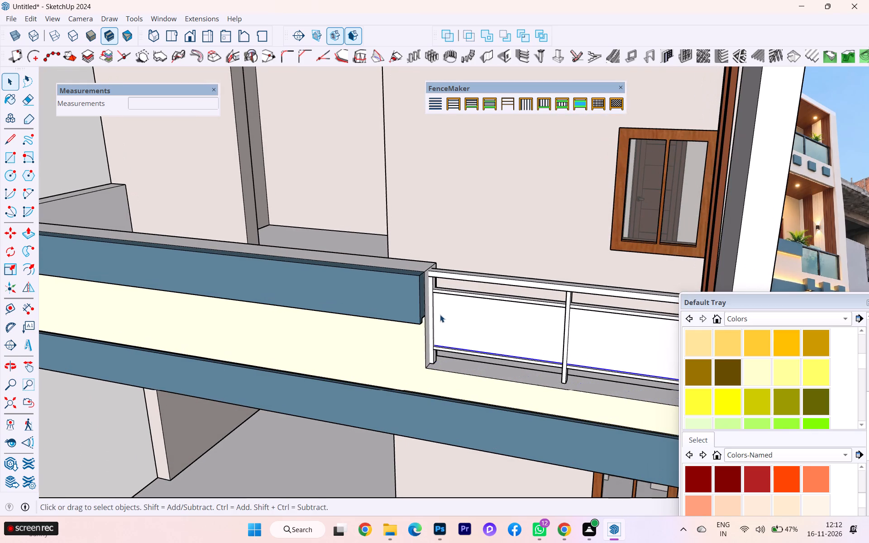
scroll(530, 314, "down", 5)
scroll(501, 310, "up", 1)
scroll(501, 310, "down", 2)
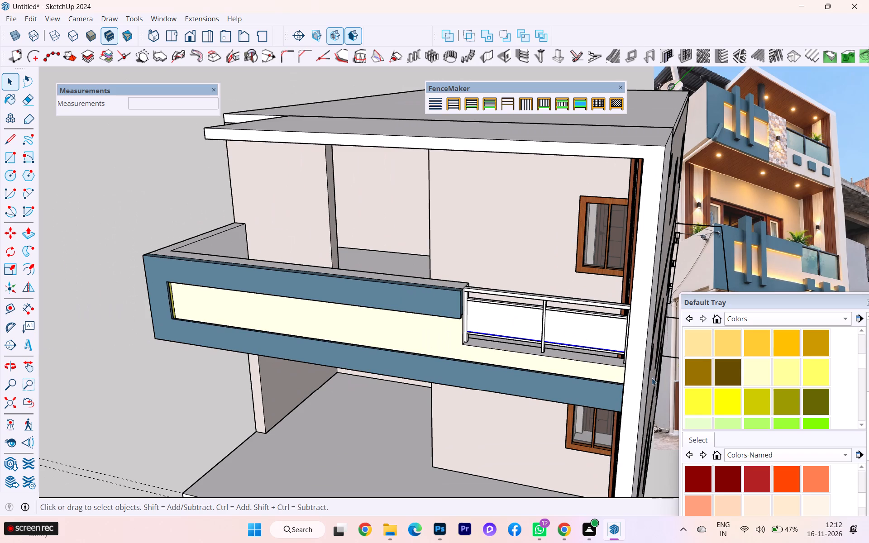
Combine the balcony railing's posts, rails, top rail and panels, including the centre line, into a single group.
triple_click(528, 322)
left_click(211, 370)
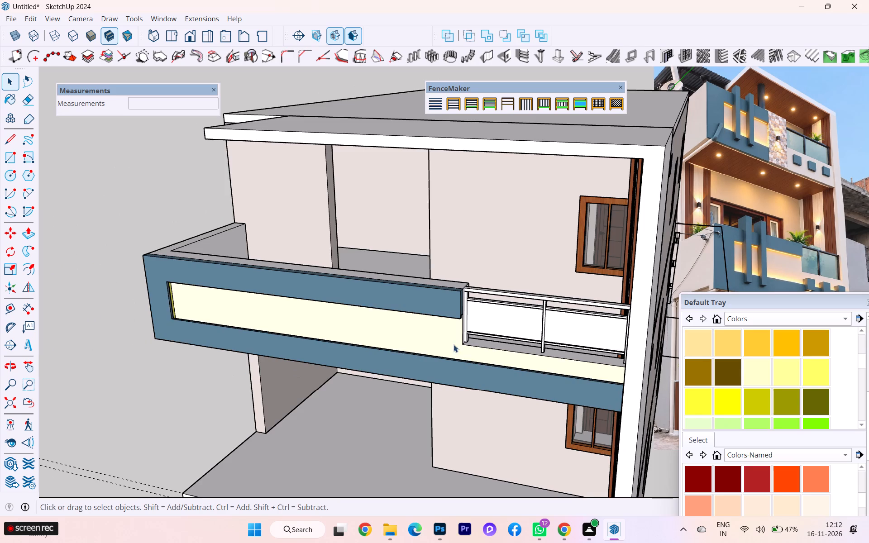
left_click(474, 333)
scroll(487, 326, "up", 2, "ctrl")
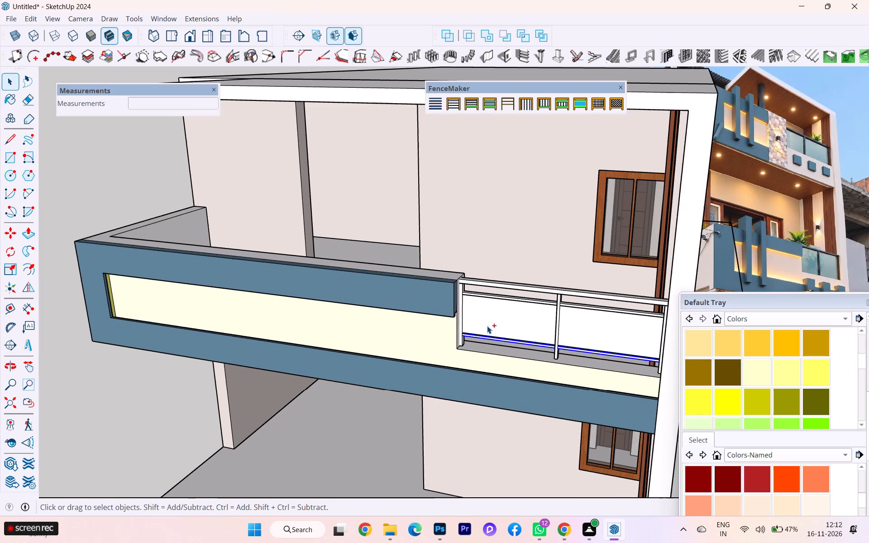
left_click(487, 326, "ctrl")
scroll(470, 329, "up", 1, "ctrl")
scroll(470, 329, "down", 2, "ctrl")
scroll(470, 329, "up", 4, "ctrl")
scroll(470, 329, "down", 2, "ctrl")
scroll(470, 329, "up", 1, "ctrl")
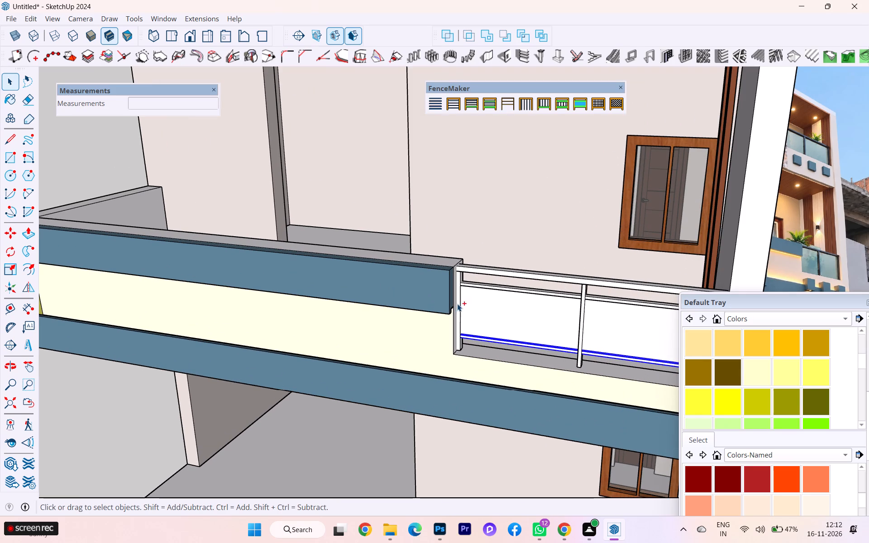
left_click(457, 304, "ctrl")
left_click(469, 285, "ctrl")
left_click(481, 273, "ctrl")
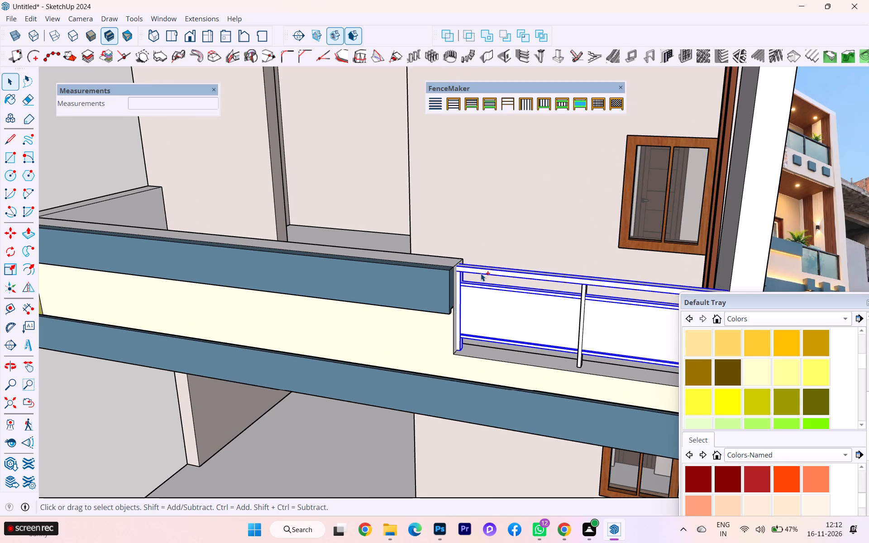
left_click(582, 314, "ctrl")
scroll(467, 309, "down", 3, "ctrl")
scroll(417, 312, "down", 1, "ctrl")
scroll(529, 348, "up", 8, "ctrl")
scroll(451, 329, "down", 4, "ctrl")
scroll(669, 327, "down", 6, "ctrl")
scroll(620, 307, "up", 4, "ctrl")
left_click(632, 309, "ctrl")
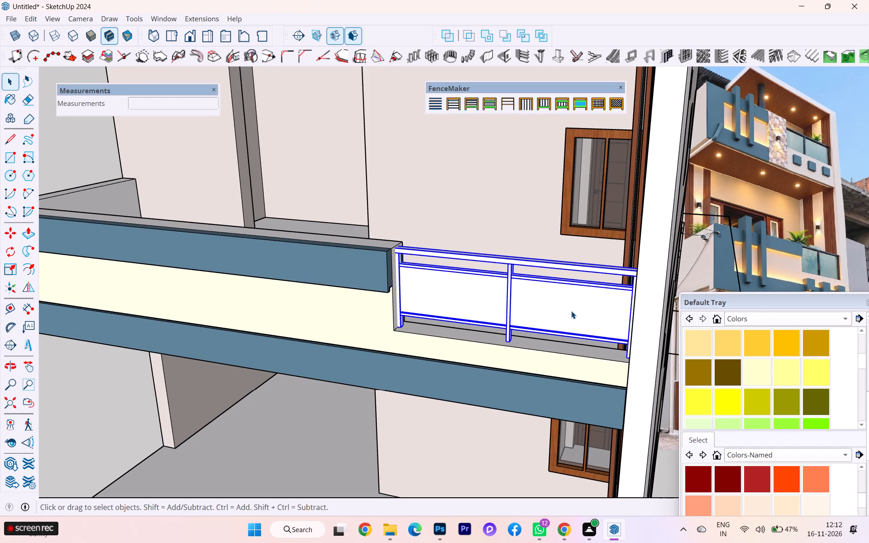
right_click(509, 268)
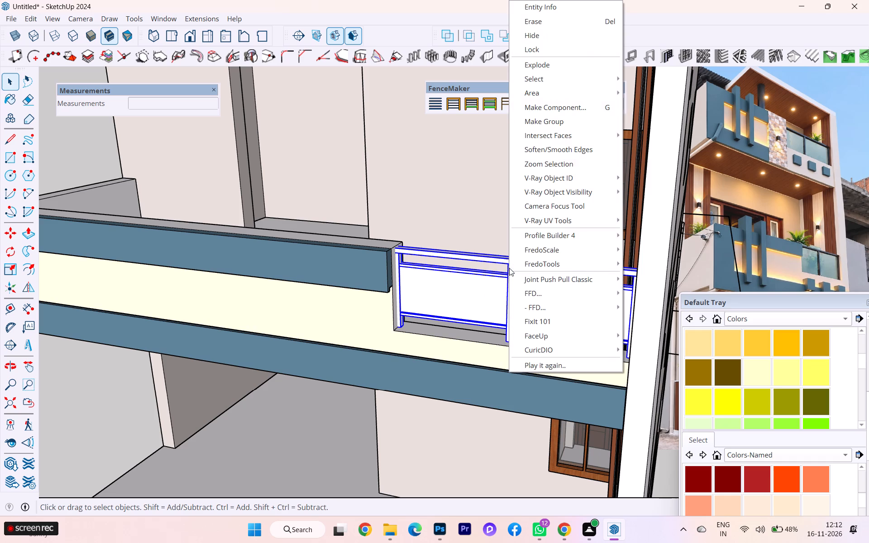
left_click(542, 119)
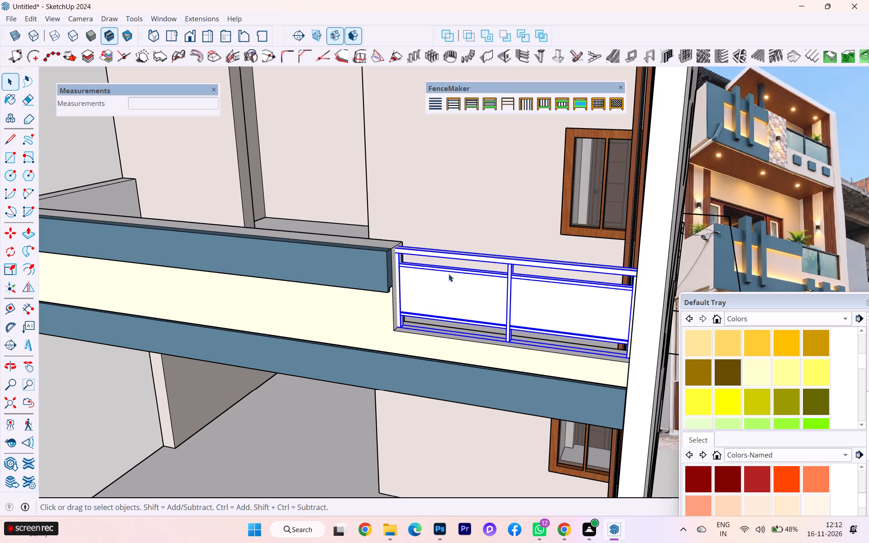
Scale the railing group lengthwise from its inner end so that end meets the parapet's step face.
right_click(511, 298)
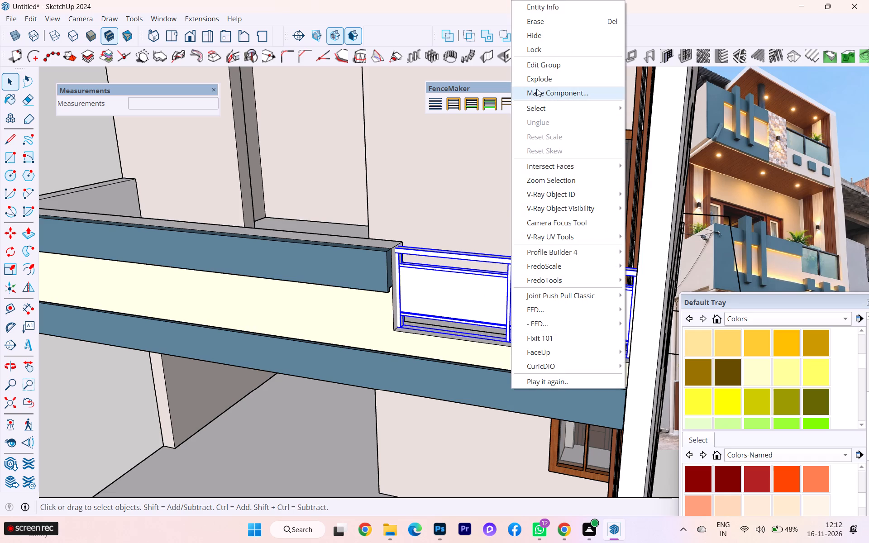
left_click(462, 251)
left_click(435, 262)
left_click(434, 273)
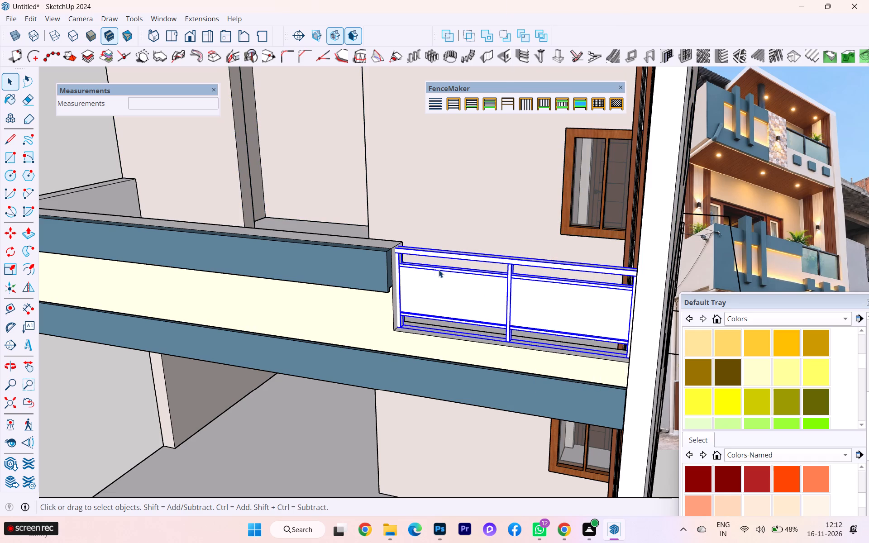
key("s")
key("k")
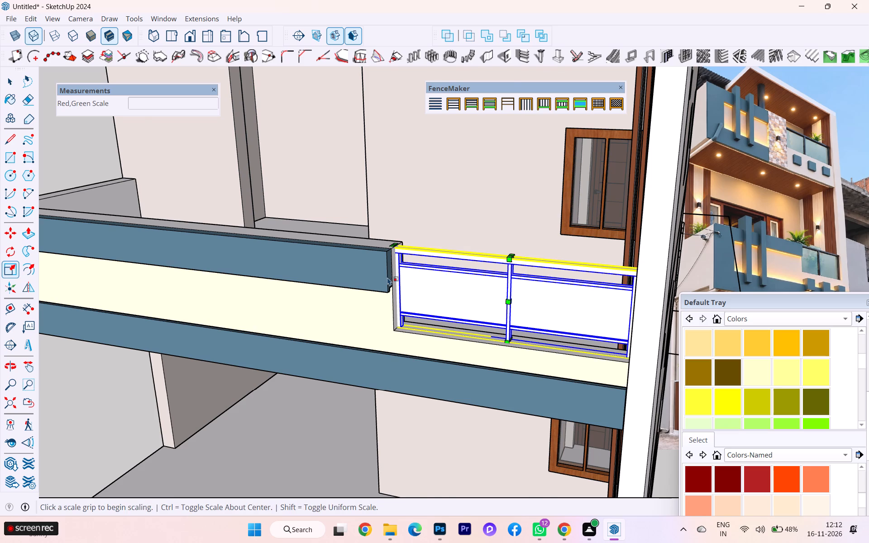
scroll(387, 286, "up", 14)
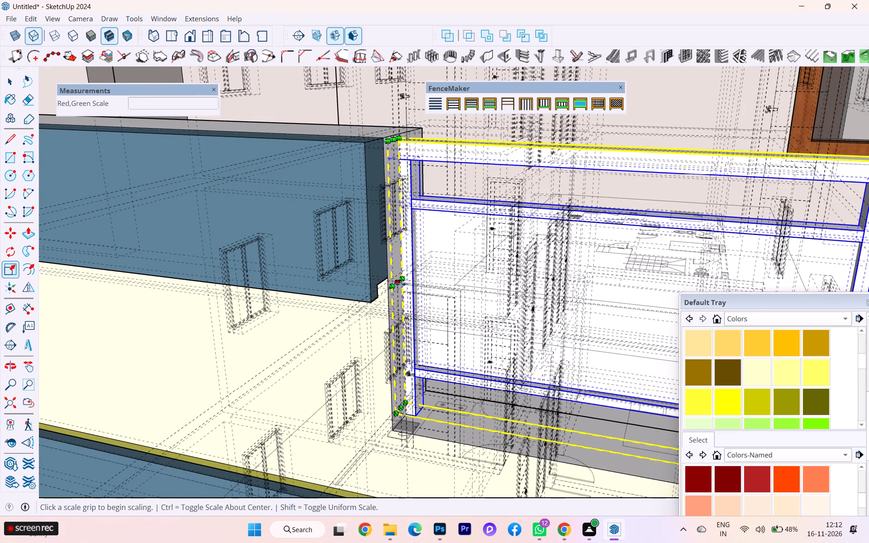
left_click(401, 284)
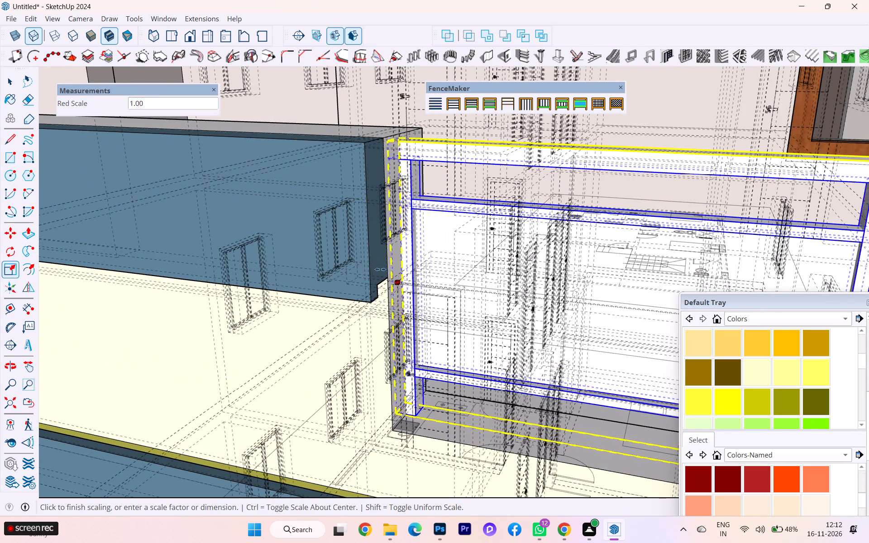
left_click(373, 269)
Scale the railing group lengthwise from its outer end to about 0.99, drawing it back towards the side wall's face.
scroll(377, 259, "down", 8)
scroll(246, 251, "down", 1)
scroll(246, 251, "up", 1)
scroll(246, 251, "down", 4)
scroll(244, 252, "up", 1)
scroll(244, 252, "down", 1)
scroll(645, 316, "up", 13)
scroll(673, 295, "down", 1)
scroll(673, 295, "up", 3)
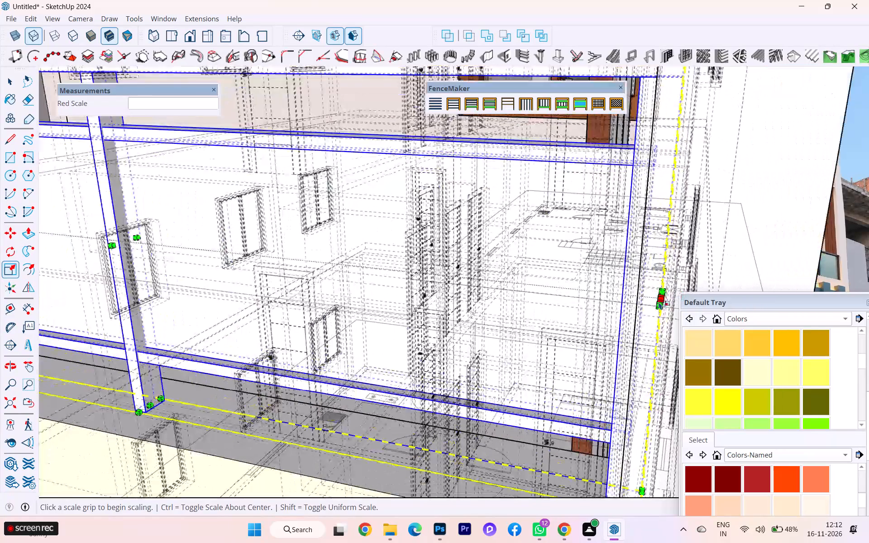
left_click(659, 298)
scroll(623, 285, "down", 6)
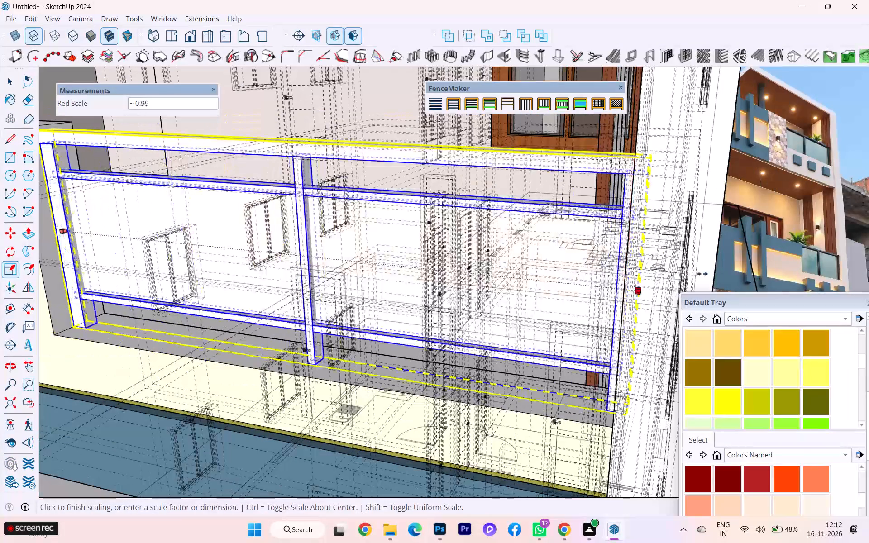
scroll(638, 272, "down", 2)
scroll(638, 272, "up", 1)
scroll(638, 272, "down", 1)
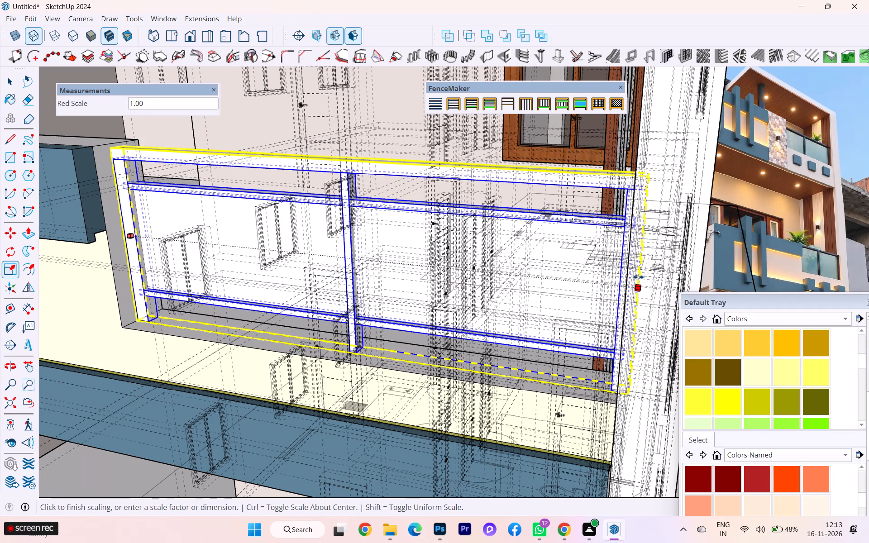
left_click(628, 285)
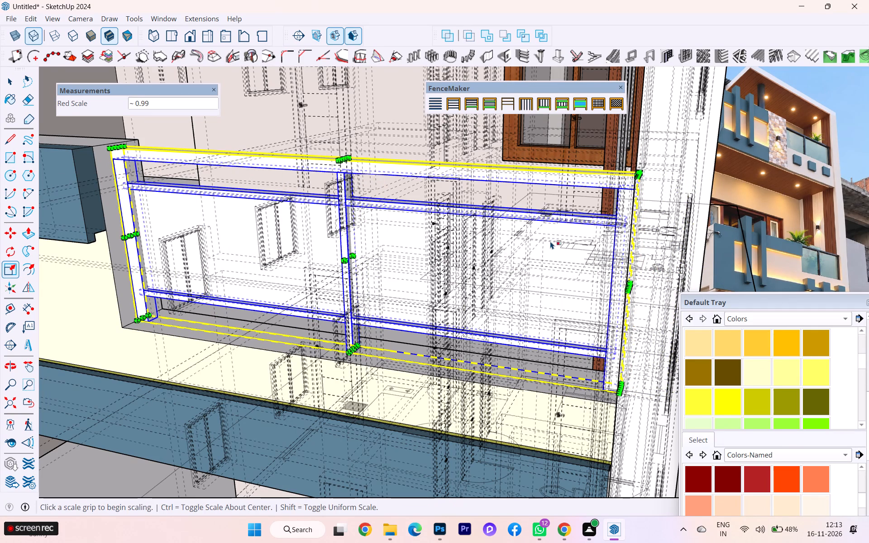
scroll(521, 222, "down", 1)
scroll(521, 222, "up", 1)
scroll(521, 222, "down", 2)
scroll(521, 222, "up", 1)
scroll(521, 222, "down", 1)
key("k")
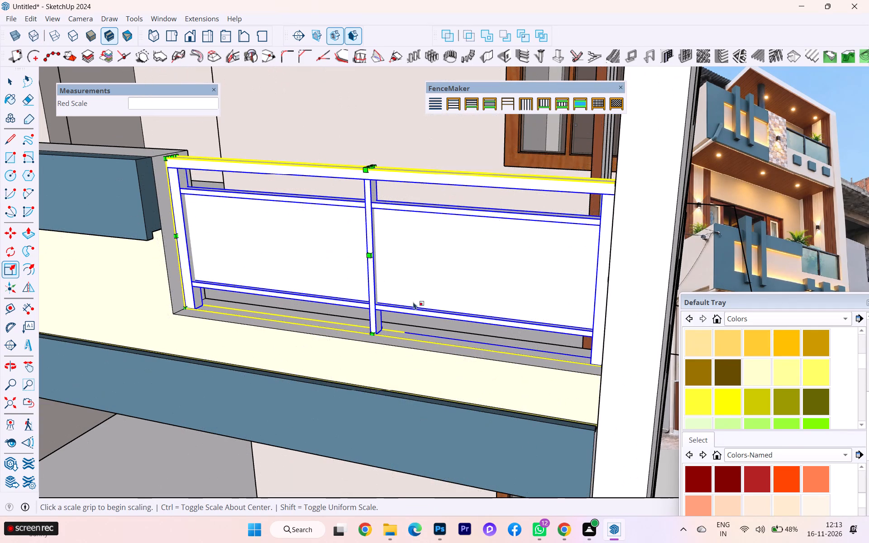
Scale the railing group lengthwise once more from its outer end, bringing that end slightly inward at the side wall.
scroll(475, 309, "down", 1)
middle_click_drag(475, 309, 593, 325)
scroll(581, 237, "up", 3)
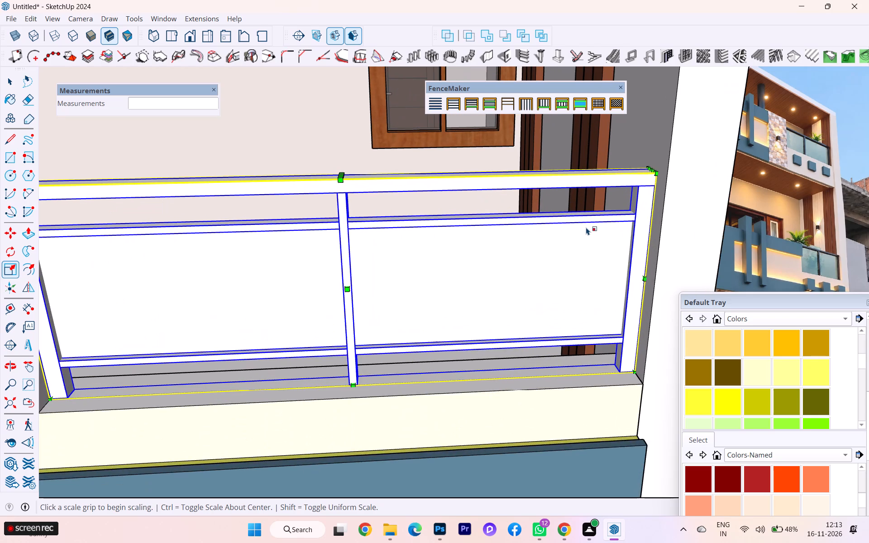
scroll(586, 227, "up", 3)
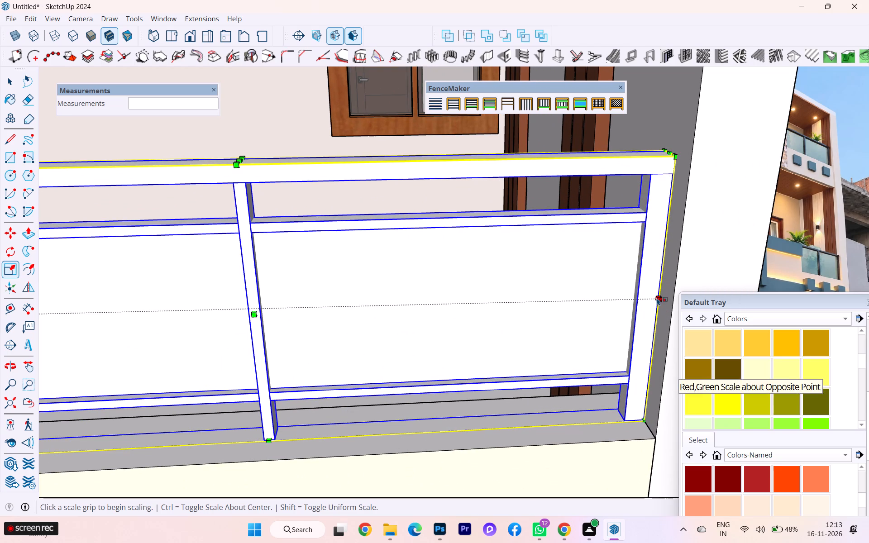
left_click(653, 292)
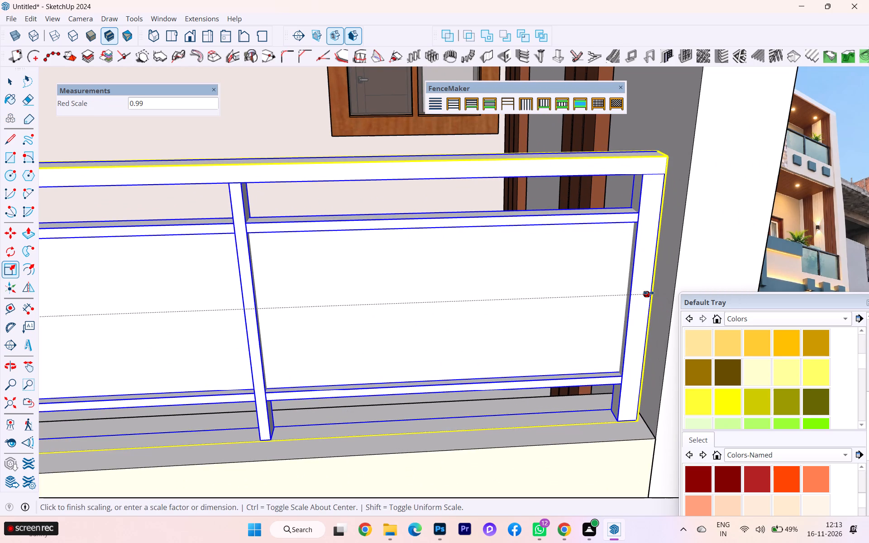
left_click(652, 292)
Scale the railing group's height to 1.02 from its top, raising the top rail towards the full-height parapet's top.
scroll(607, 232, "down", 4)
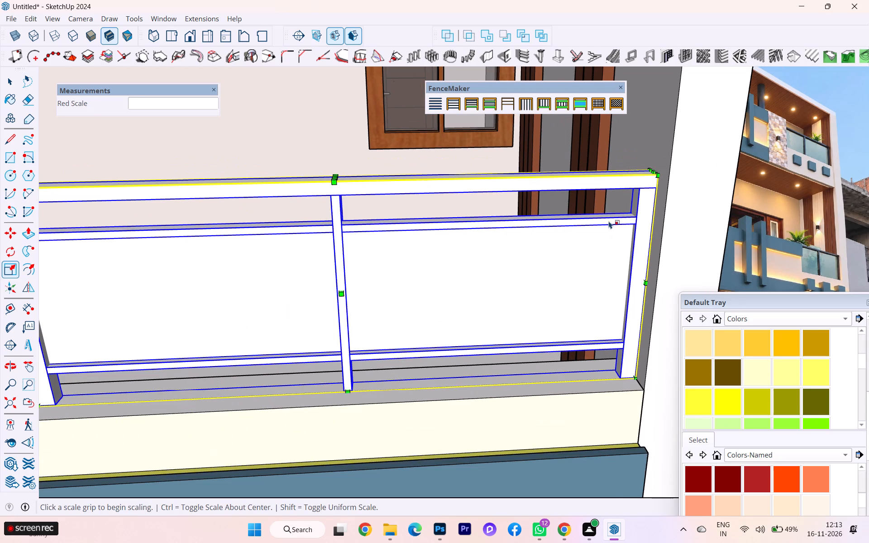
scroll(577, 219, "down", 1)
scroll(312, 175, "up", 2)
scroll(396, 180, "down", 2)
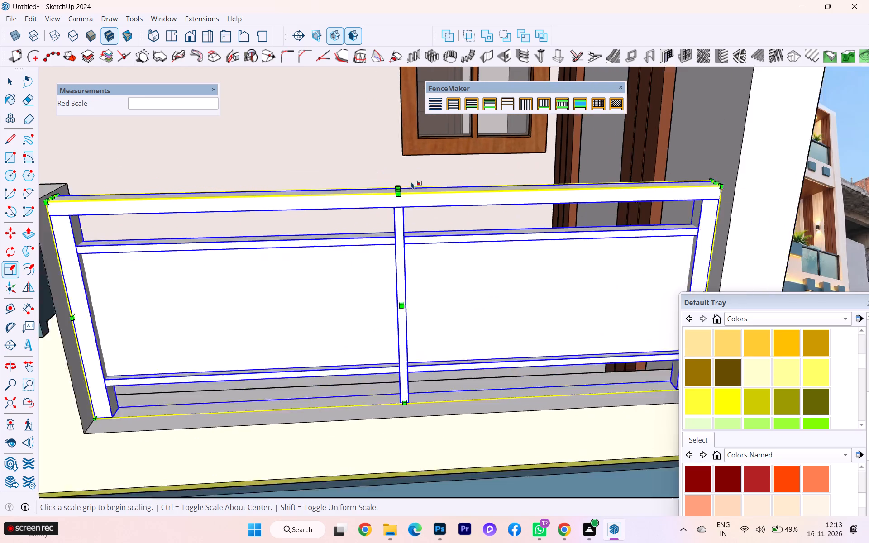
scroll(411, 181, "down", 2)
scroll(102, 188, "up", 4)
scroll(209, 196, "up", 1)
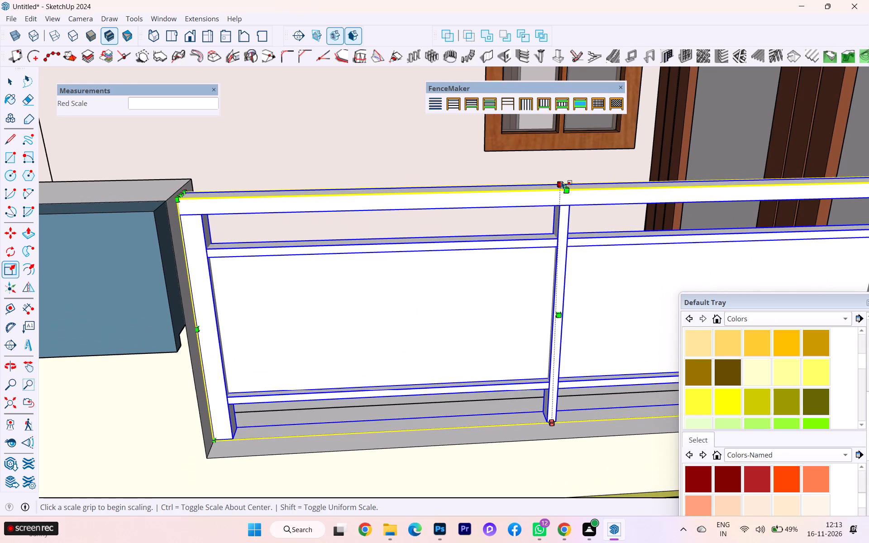
left_click(563, 186)
left_click(562, 183)
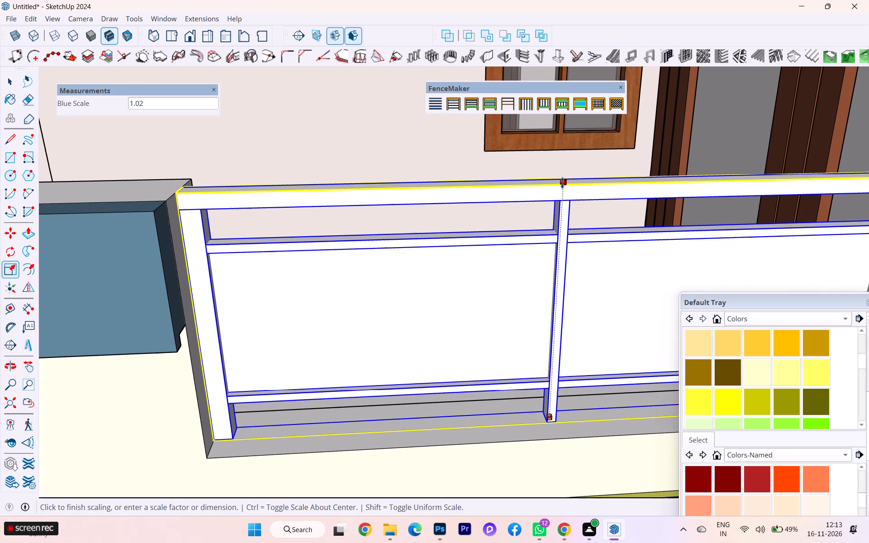
scroll(306, 182, "down", 5)
left_click(9, 77)
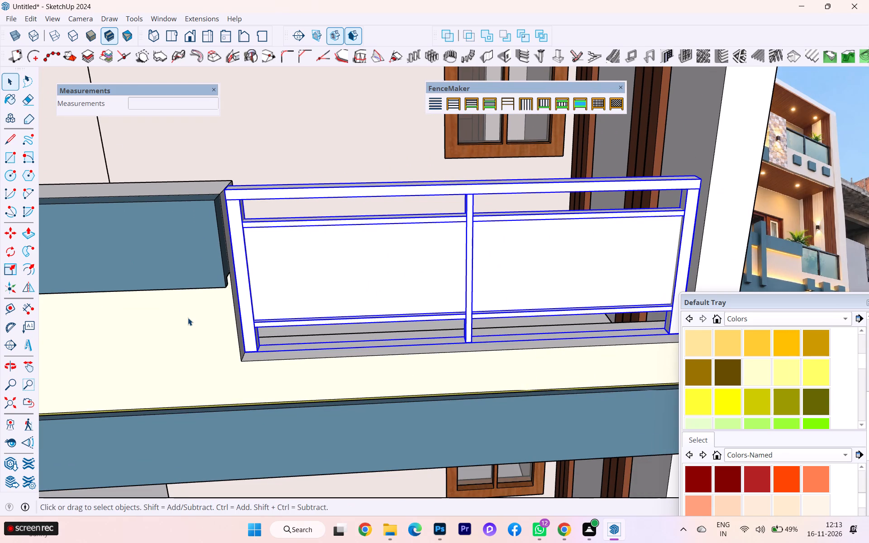
Open the railing group and paint its three posts and top rail dark charcoal grey.
left_click(188, 318)
left_click(242, 265)
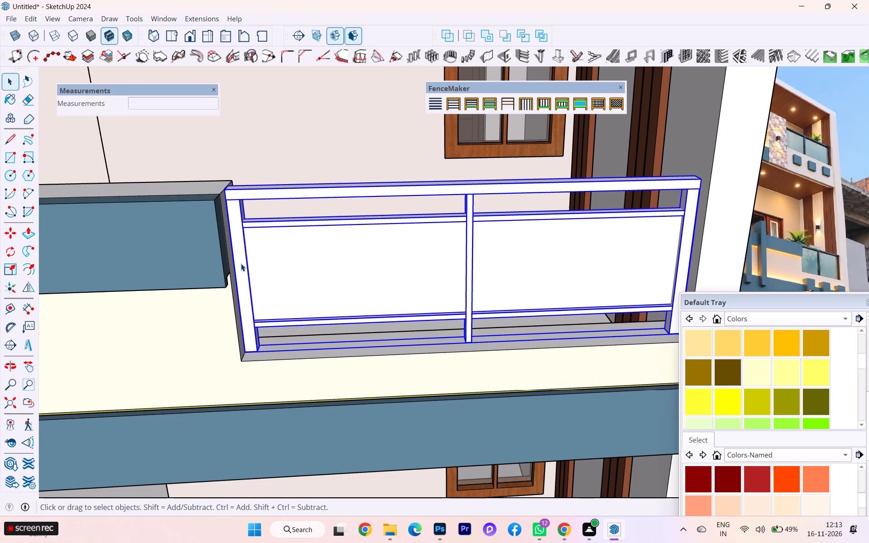
triple_click(238, 263)
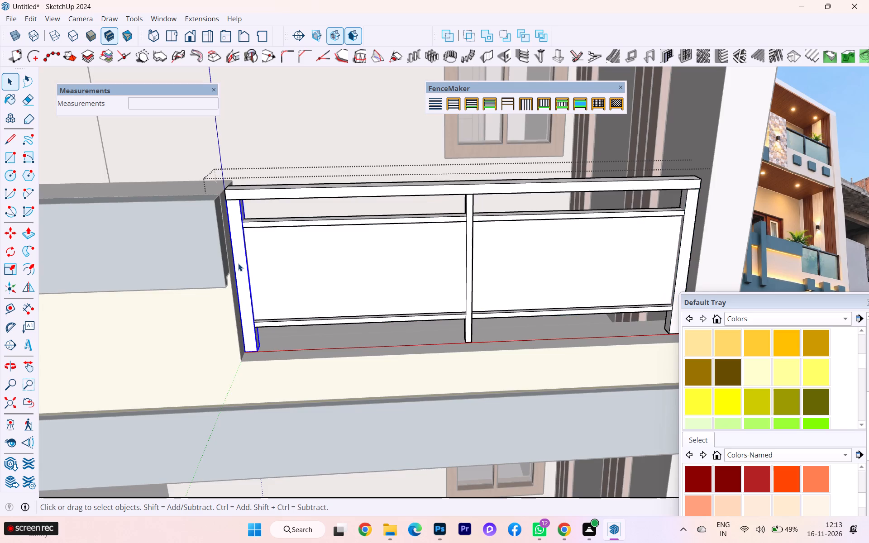
scroll(238, 263, "down", 3)
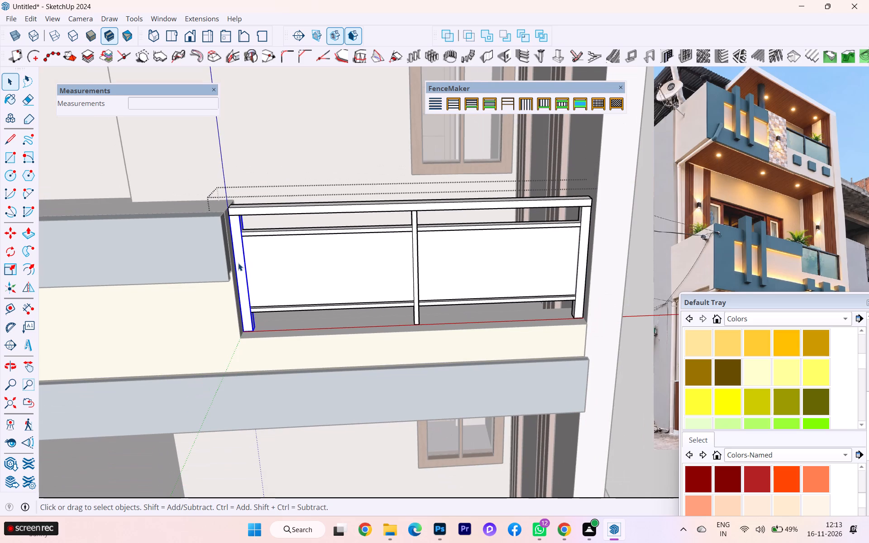
scroll(238, 263, "up", 1)
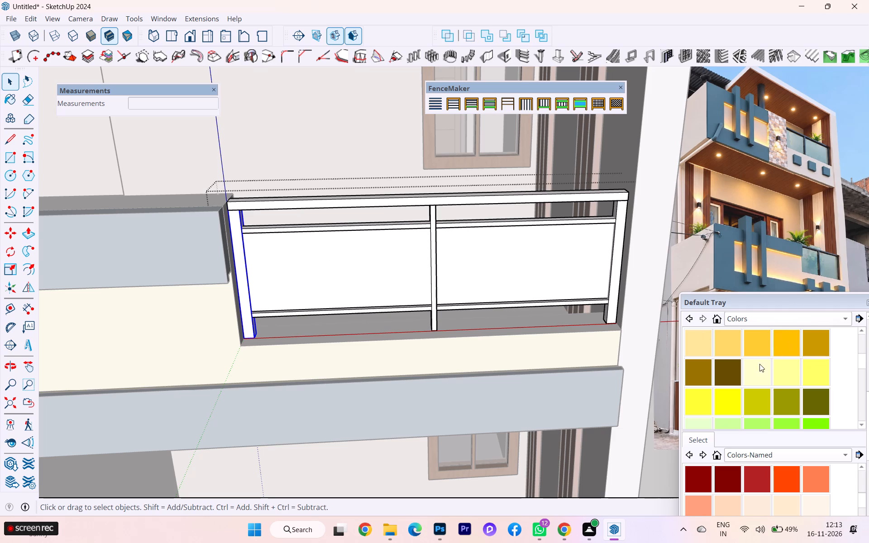
scroll(758, 366, "down", 3)
scroll(760, 382, "up", 4)
scroll(760, 383, "down", 15)
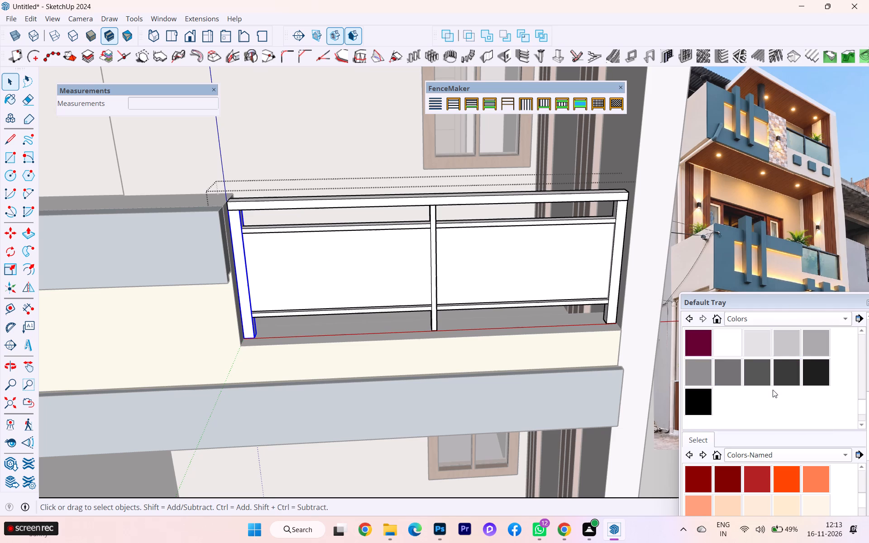
left_click(780, 375)
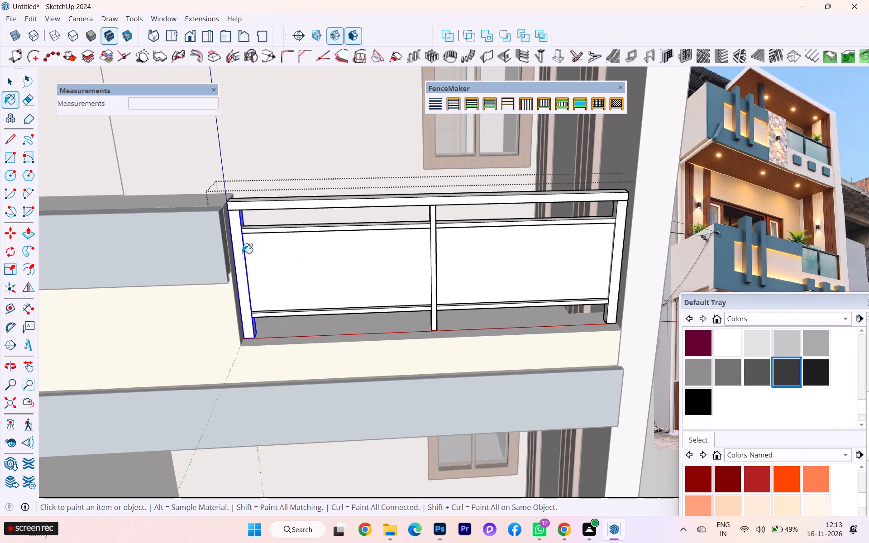
left_click(240, 252)
left_click(434, 245)
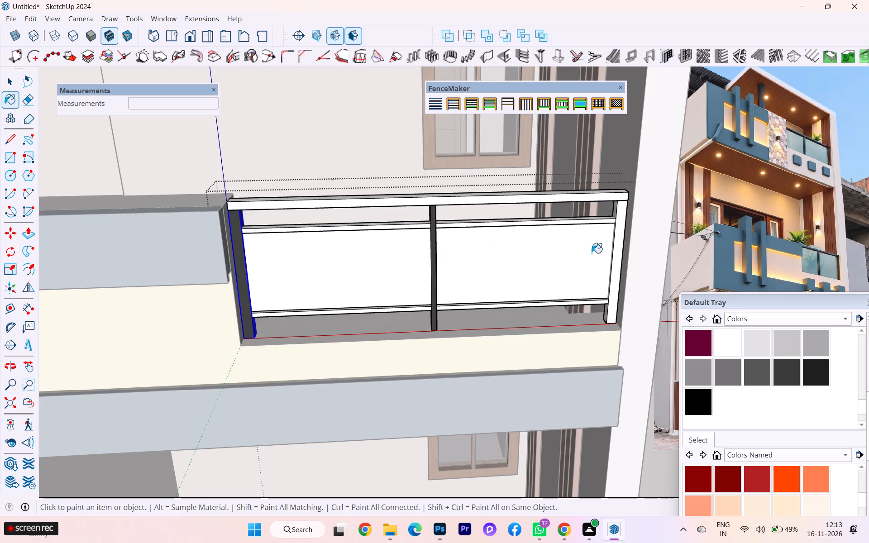
left_click(617, 242)
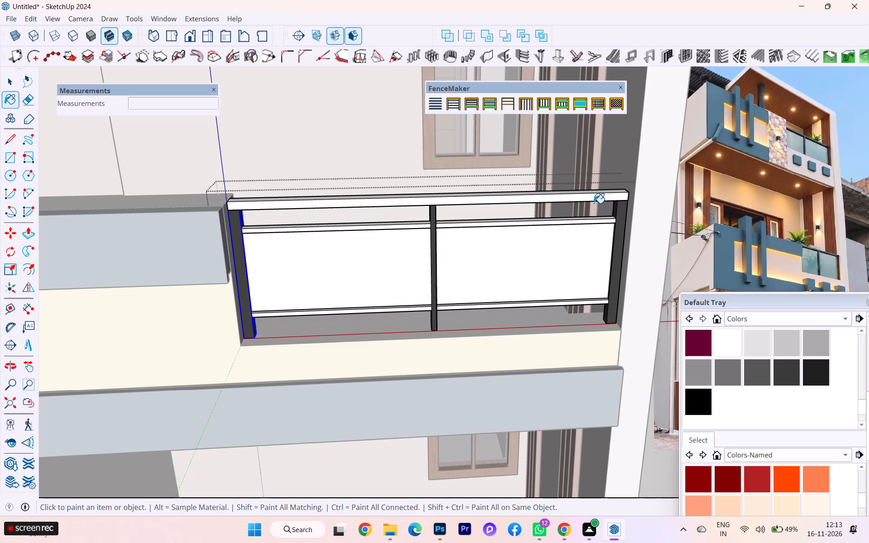
left_click(587, 196)
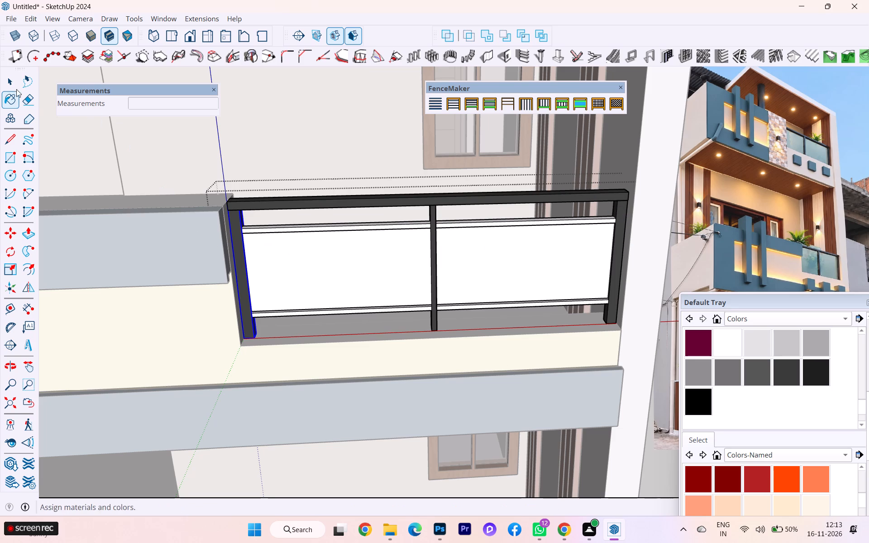
Open the railing's white infill panel and paint it with the translucent blue glass from the Glass and Mirrors materials.
left_click(3, 81)
left_click(292, 270)
double_click(293, 266)
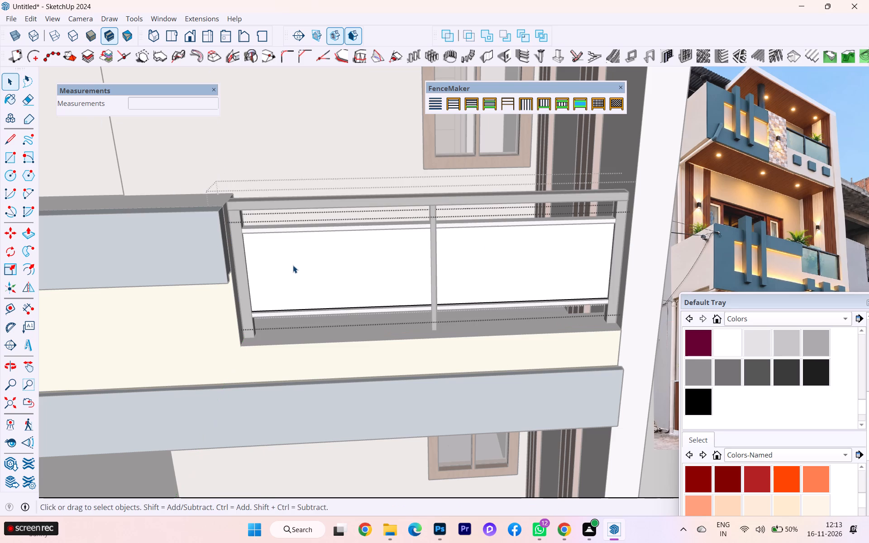
left_click(291, 262)
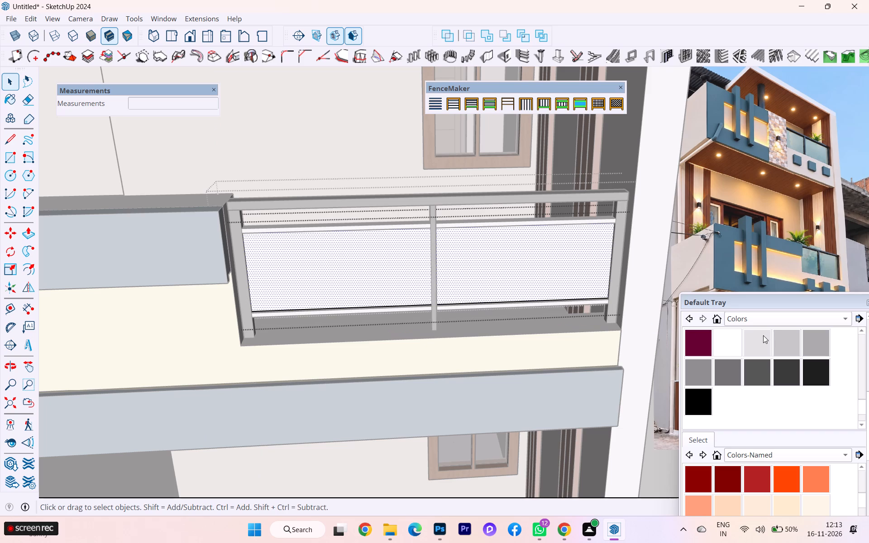
scroll(765, 333, "up", 1)
left_click(759, 448)
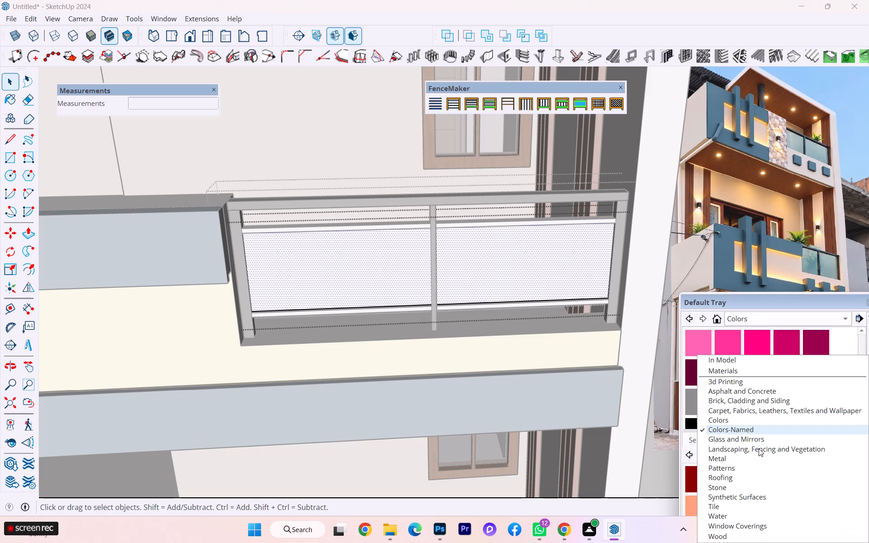
left_click(728, 443)
left_click(761, 503)
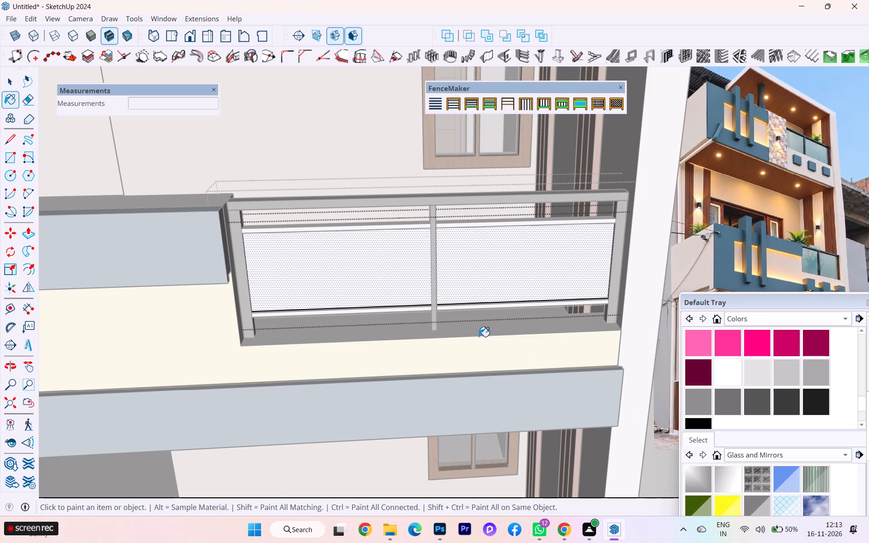
left_click(378, 270)
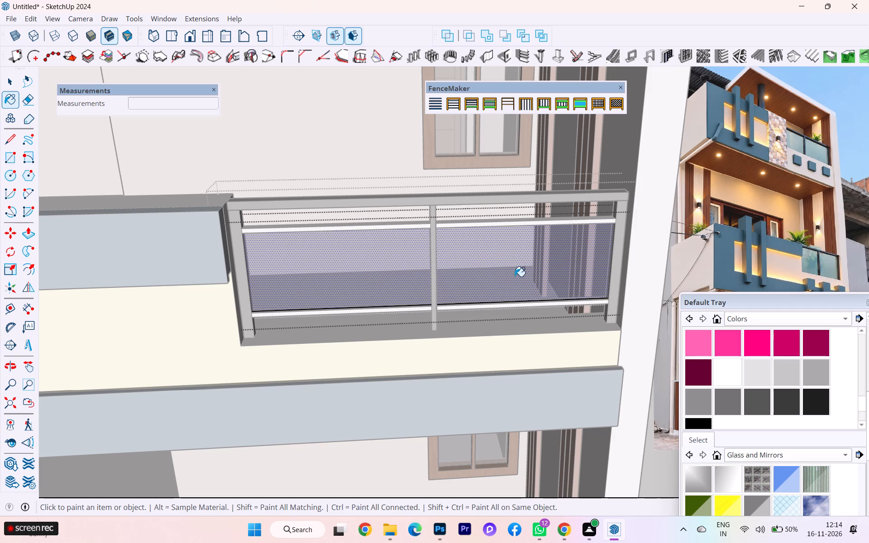
left_click(783, 484)
left_click(349, 242)
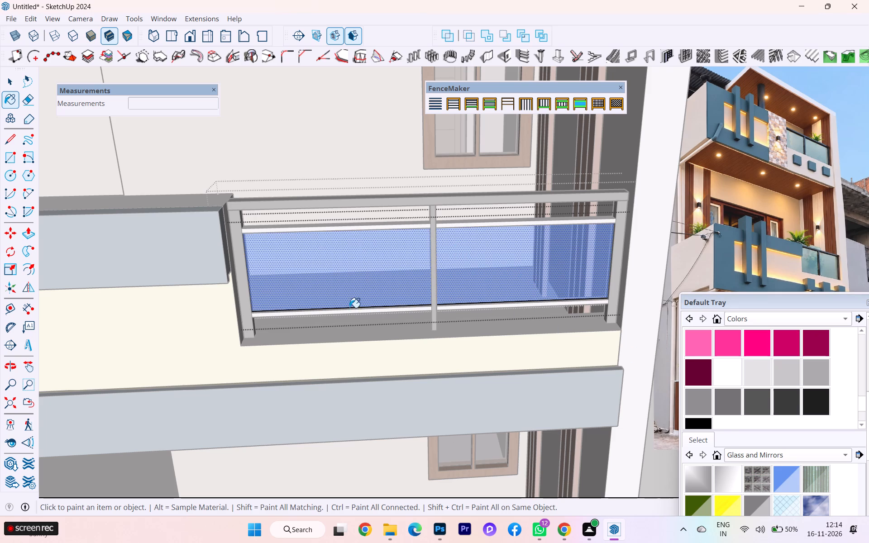
left_click(14, 86)
left_click(269, 277)
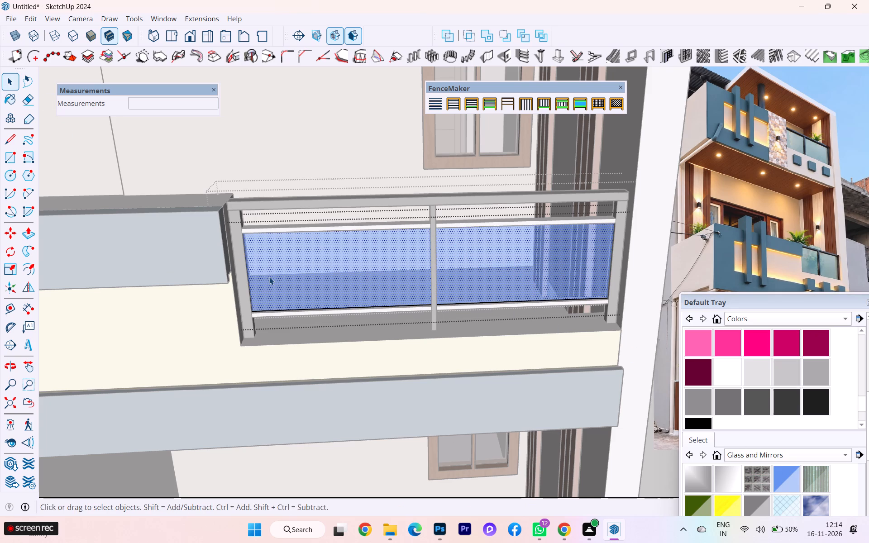
Isolate the railing group and delete the white horizontal rails above and below the glass panel.
scroll(313, 260, "down", 3)
scroll(310, 259, "up", 1)
scroll(310, 259, "down", 2)
left_click(587, 338)
left_click(408, 270)
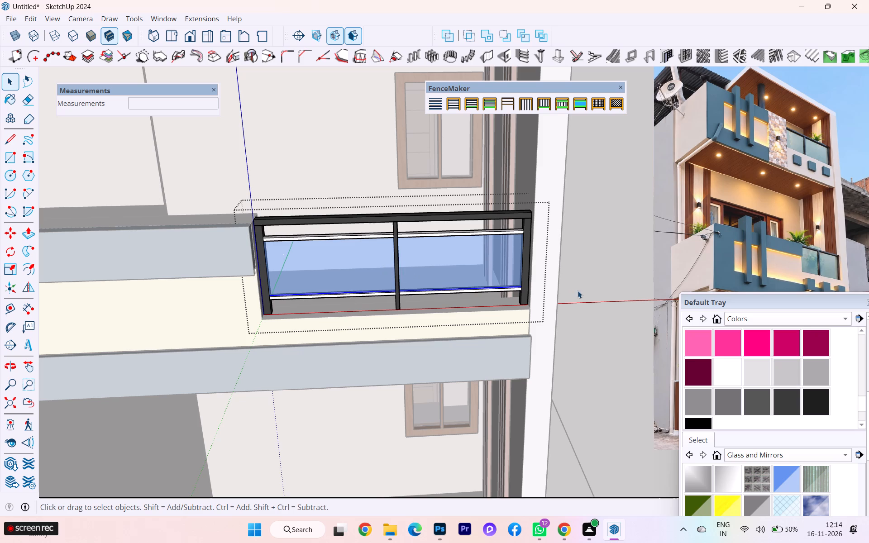
left_click(602, 287)
double_click(593, 283)
left_click(425, 274)
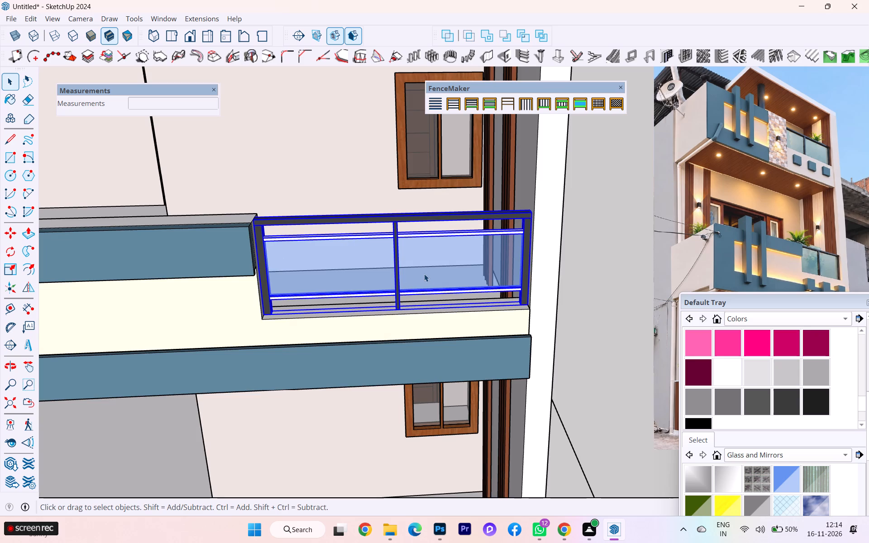
key("h")
double_click(424, 274)
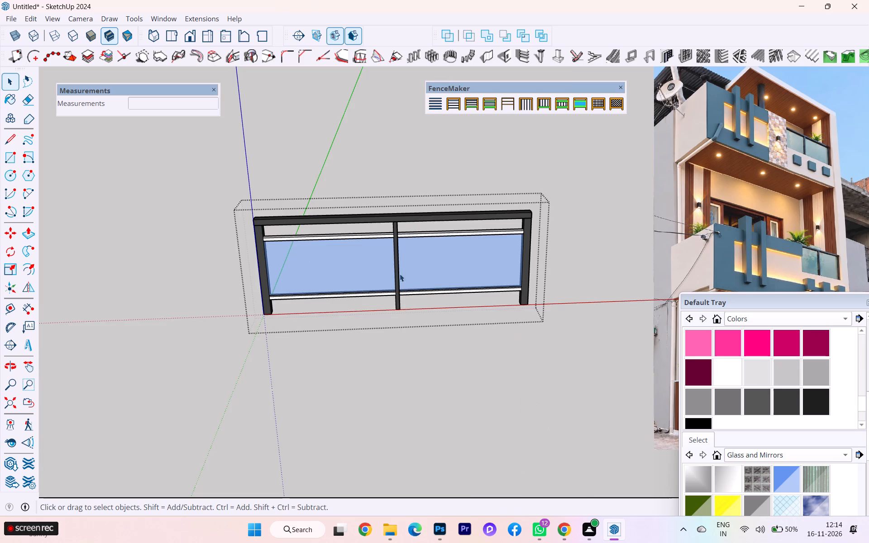
middle_click_drag(350, 266, 315, 118)
scroll(335, 272, "up", 2)
scroll(334, 271, "down", 1)
scroll(333, 271, "up", 1)
left_click(304, 223)
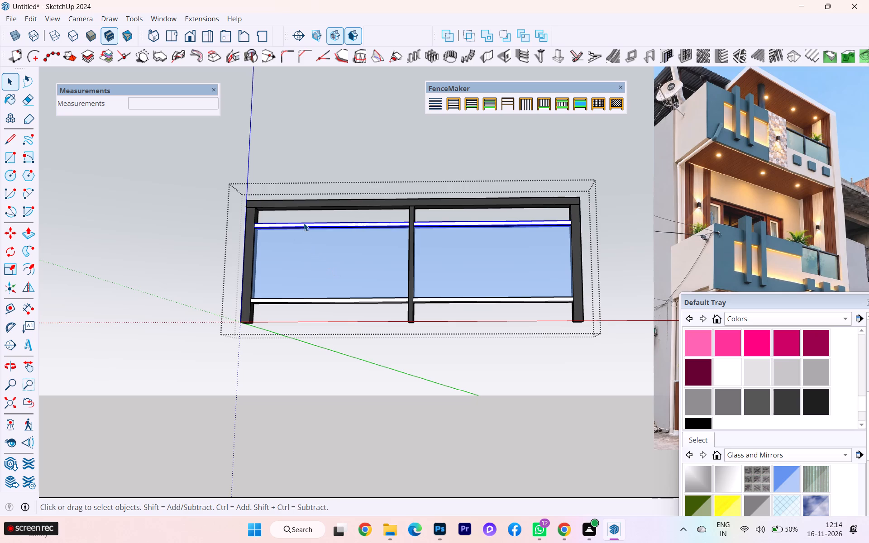
key("Delete")
left_click(351, 302)
key("Delete")
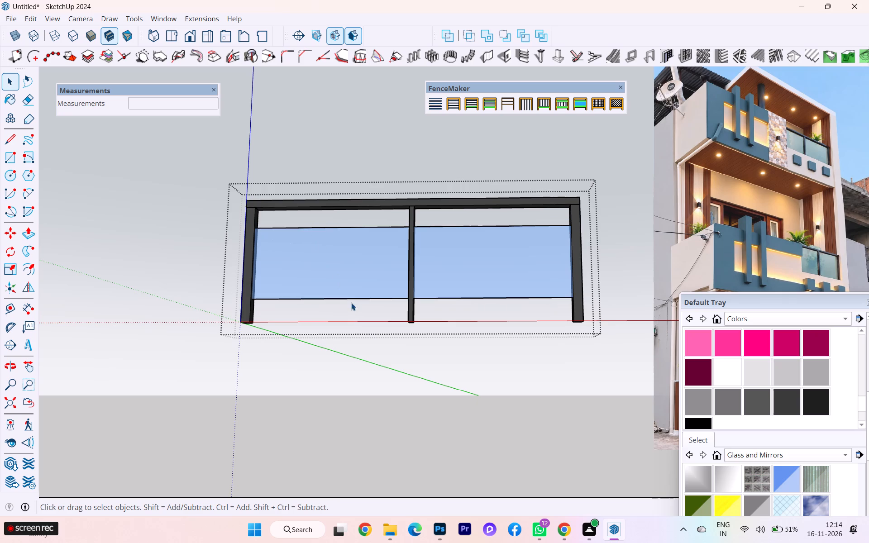
Open the glass panel and move its bottom edge vertically down about 6" to the foot of the railing posts.
scroll(299, 300, "up", 2)
middle_click_drag(287, 302, 261, 249)
scroll(256, 298, "up", 3)
scroll(257, 301, "down", 1)
scroll(257, 302, "up", 2)
left_click_drag(210, 286, 542, 335)
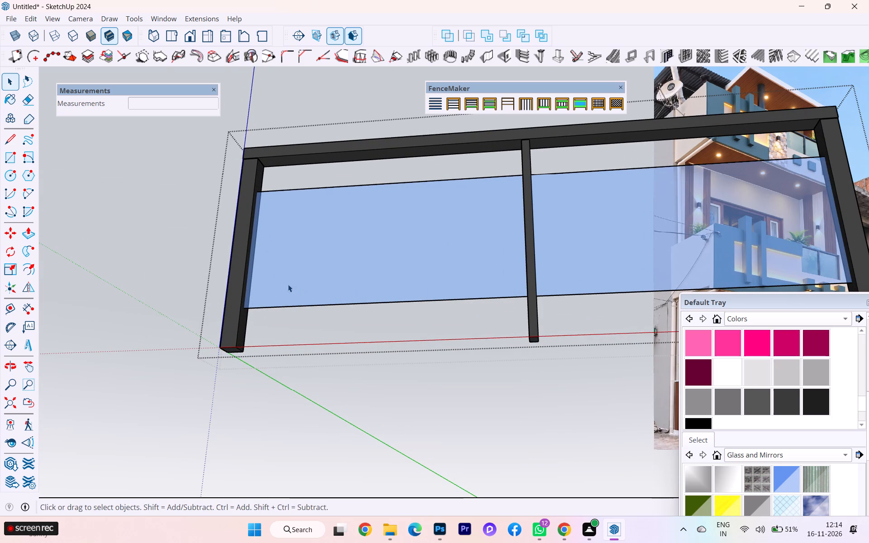
left_click_drag(224, 264, 726, 323)
left_click_drag(260, 270, 490, 408)
left_click_drag(490, 408, 528, 422)
scroll(288, 310, "down", 4)
left_click_drag(212, 283, 850, 353)
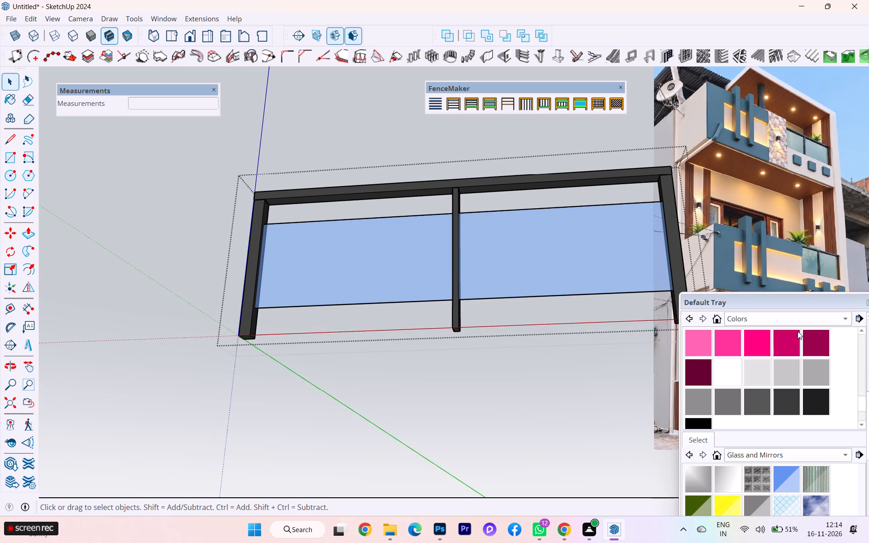
scroll(409, 339, "down", 1)
scroll(408, 340, "up", 2)
left_click(371, 300)
scroll(211, 290, "down", 2)
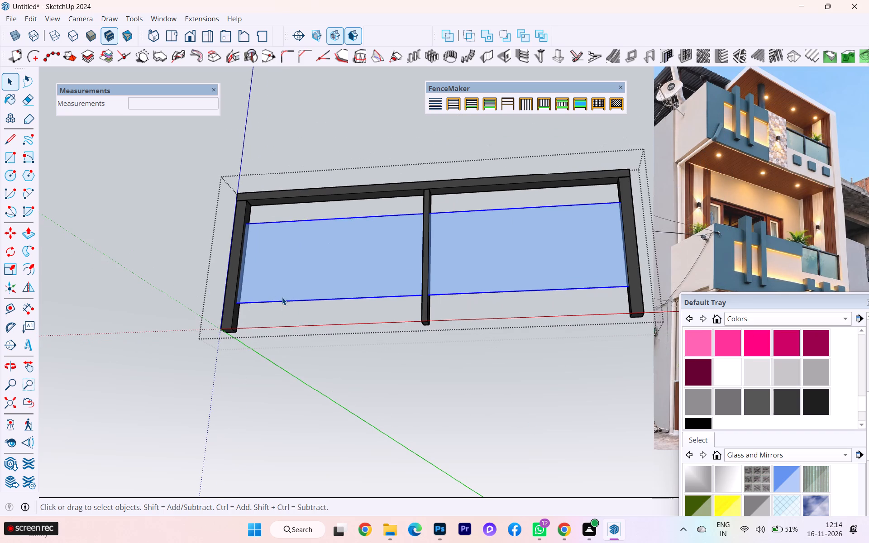
double_click(263, 288)
left_click_drag(193, 280, 752, 353)
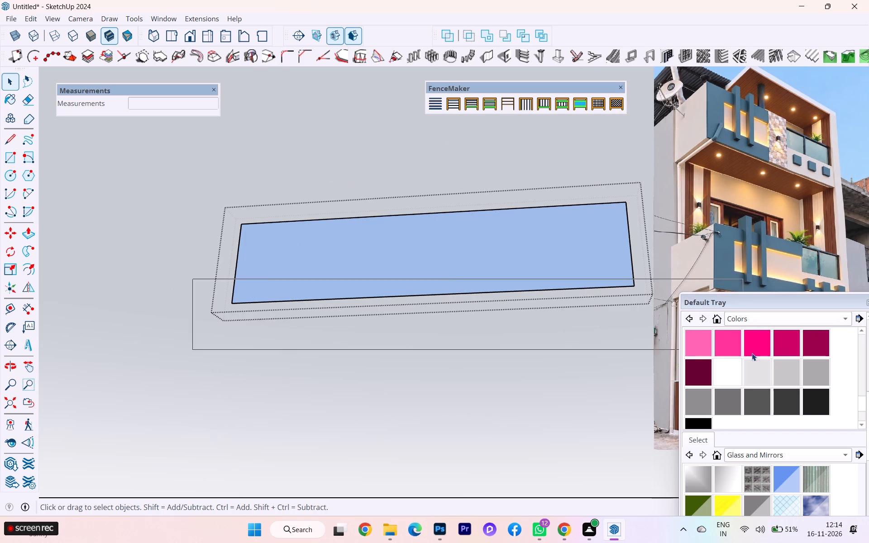
left_click_drag(752, 353, 753, 353)
key("h")
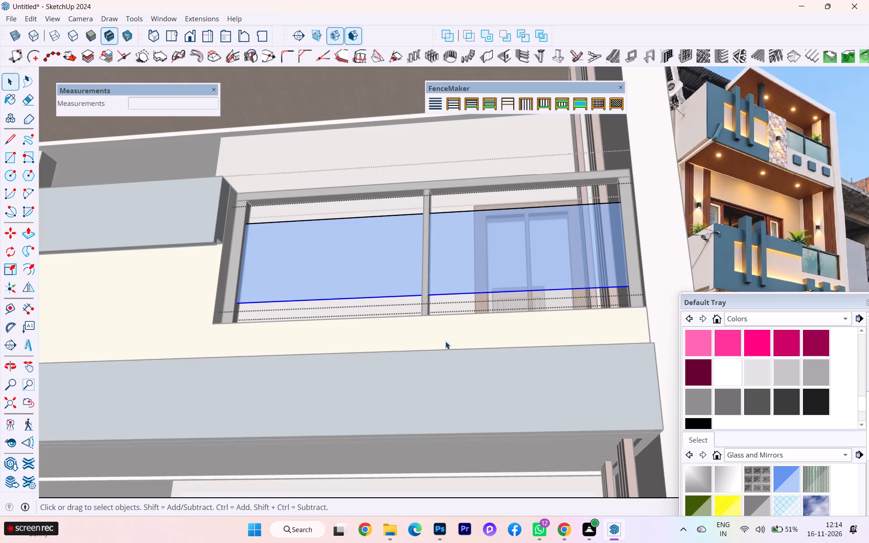
key("m")
scroll(223, 295, "up", 2)
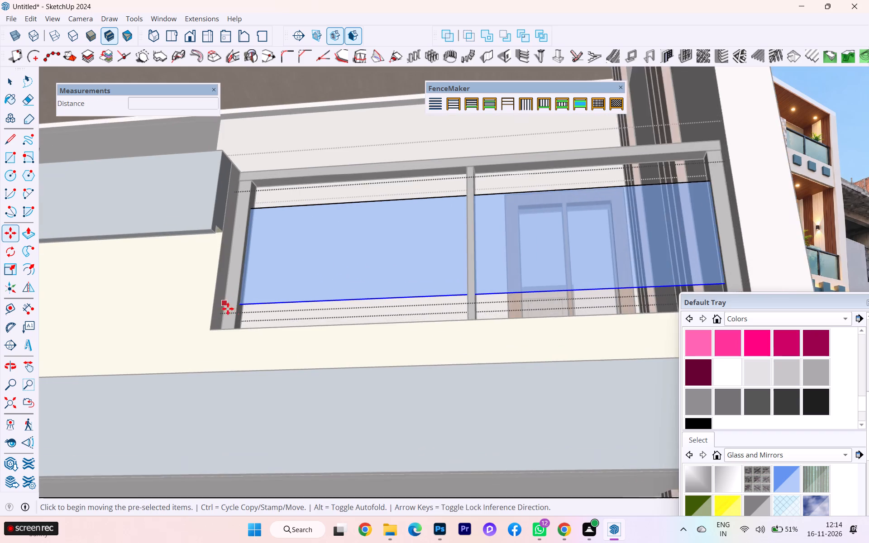
scroll(228, 309, "up", 2)
scroll(248, 305, "down", 2)
scroll(248, 305, "up", 2)
scroll(247, 305, "down", 1)
scroll(247, 305, "up", 6)
left_click(235, 305)
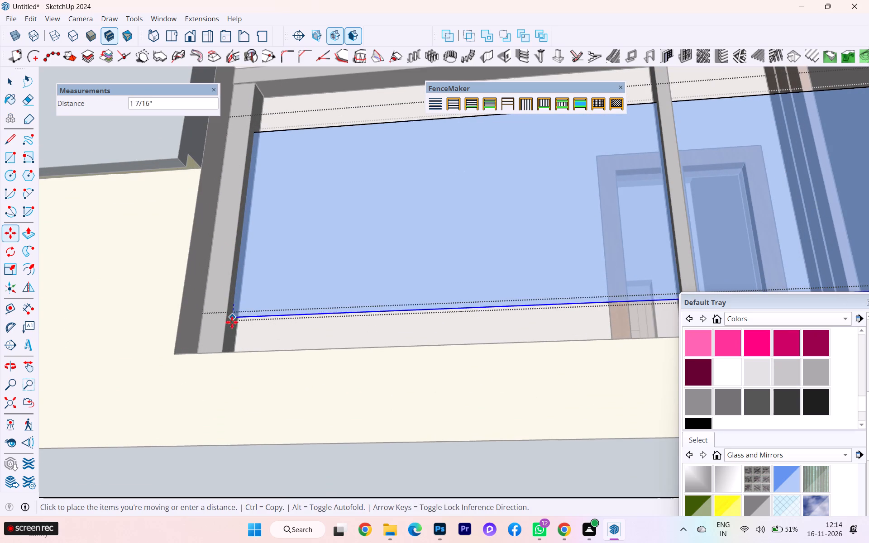
key("Up")
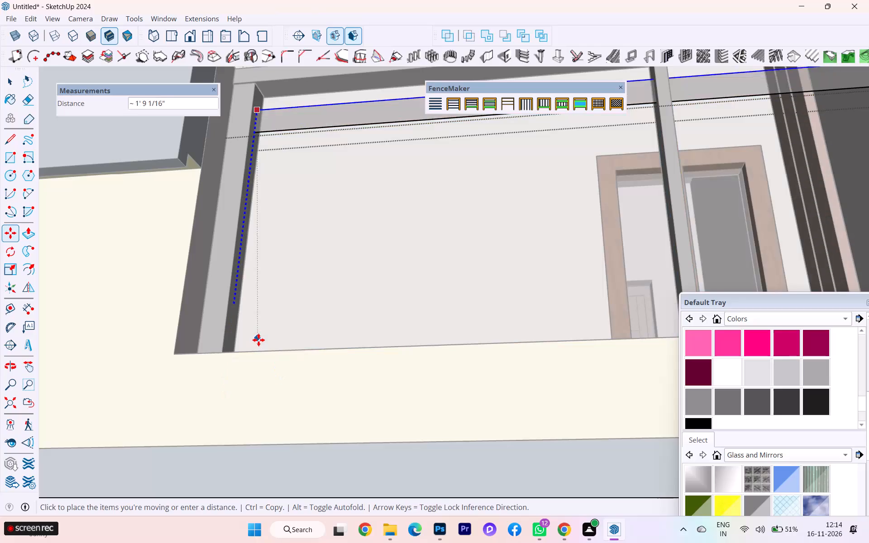
scroll(260, 343, "down", 2)
middle_click_drag(268, 343, 266, 455)
scroll(267, 417, "down", 1)
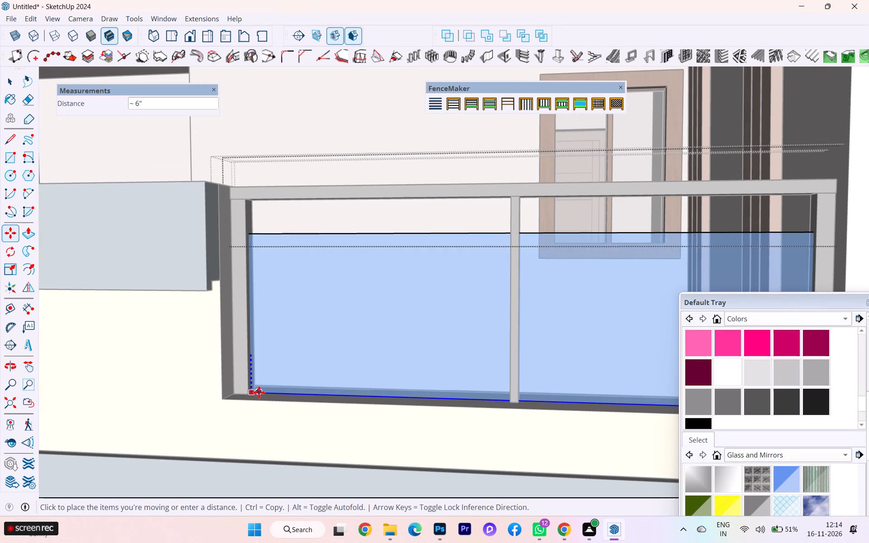
scroll(259, 392, "up", 5)
scroll(384, 295, "down", 2)
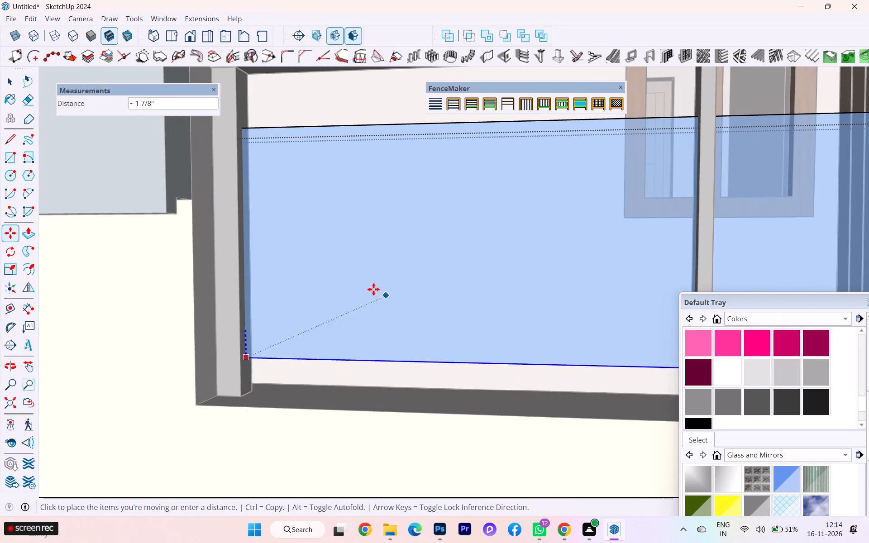
scroll(373, 289, "down", 1)
scroll(305, 339, "up", 4)
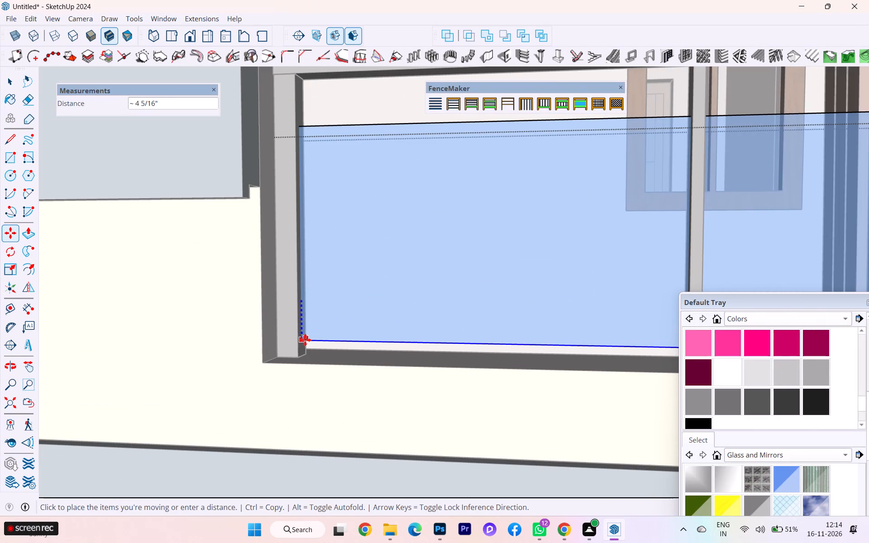
left_click(306, 353)
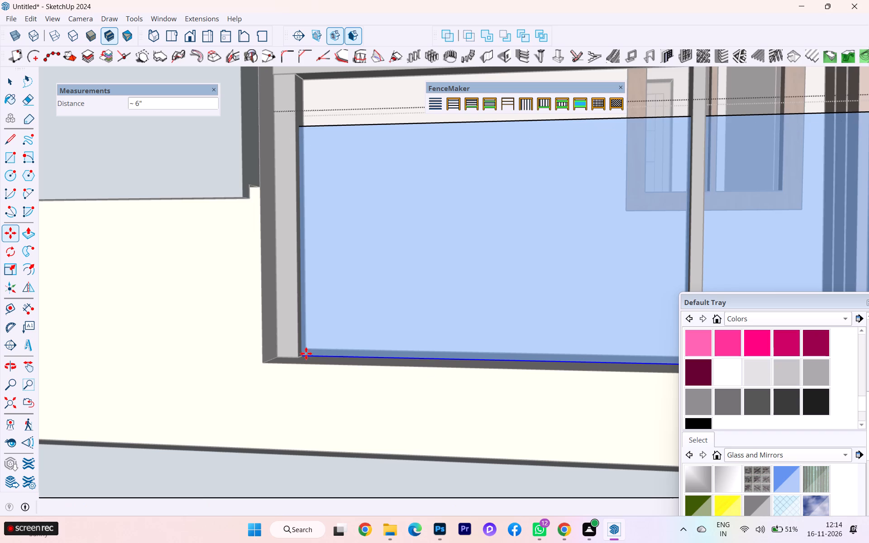
Close and reopen the balustrade's blue glass panel within the railing group, and select its top edge.
scroll(382, 357, "down", 9)
middle_click_drag(404, 343, 535, 406)
middle_click(535, 406)
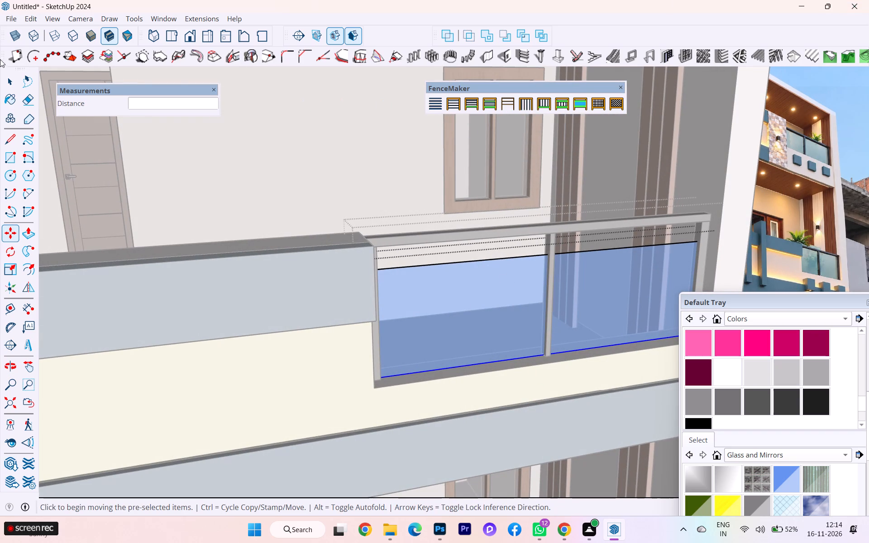
left_click(5, 84)
scroll(368, 127, "down", 1)
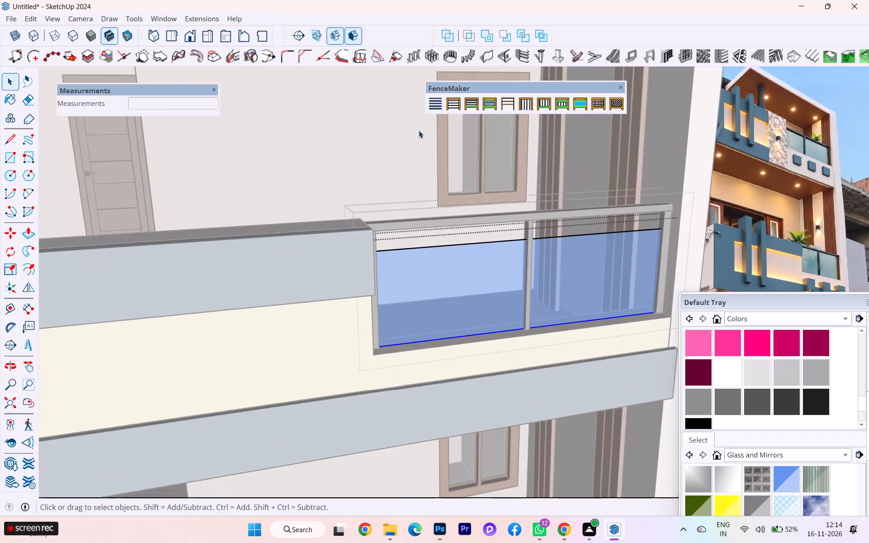
scroll(419, 130, "up", 2)
scroll(419, 130, "down", 2)
scroll(551, 167, "down", 5)
scroll(513, 163, "up", 1)
scroll(512, 163, "down", 1)
left_click(681, 222)
scroll(583, 213, "up", 2)
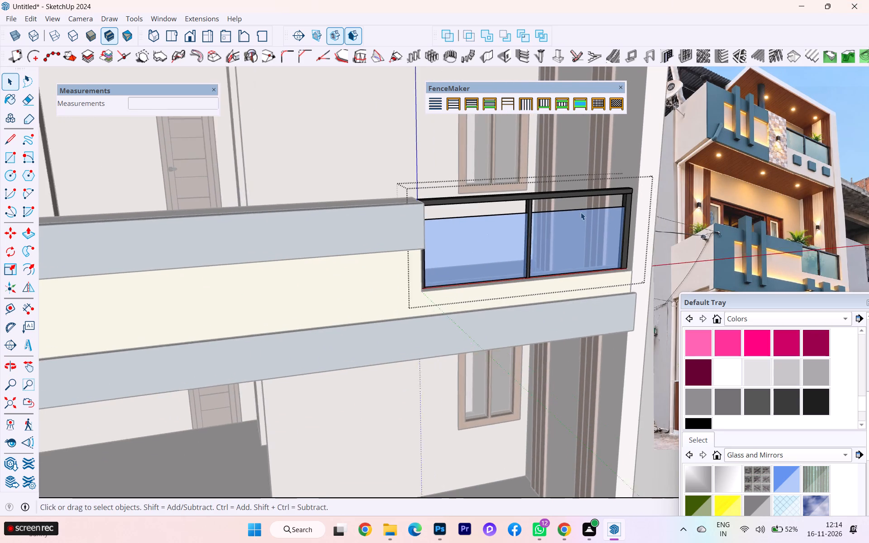
scroll(581, 212, "up", 1)
double_click(559, 210)
scroll(473, 215, "up", 1)
double_click(481, 219)
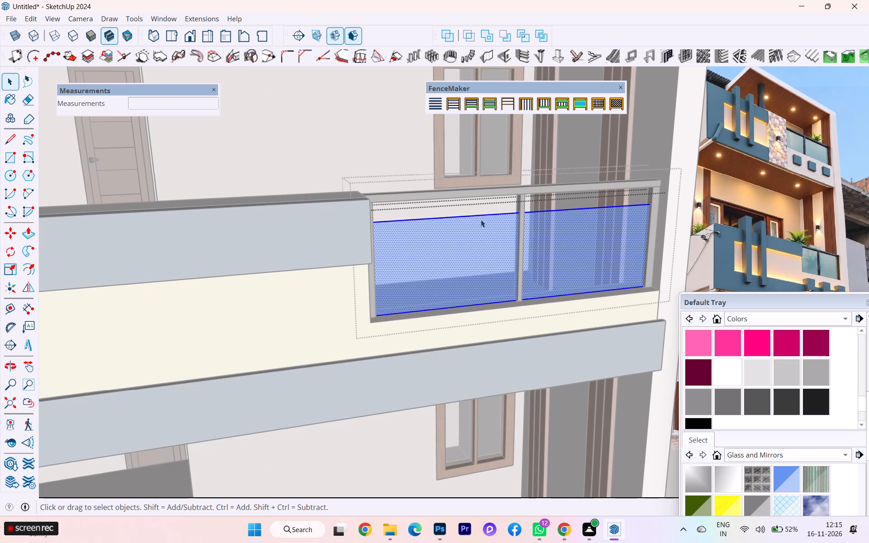
left_click(480, 218)
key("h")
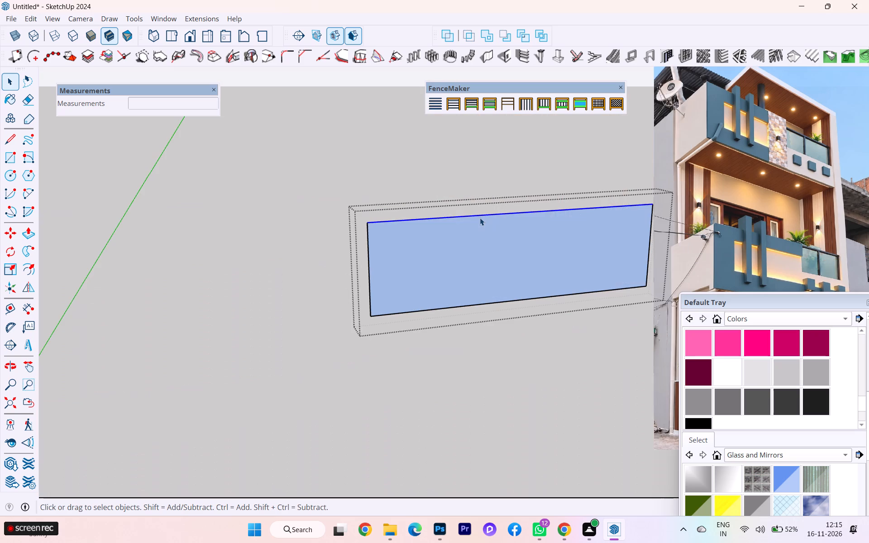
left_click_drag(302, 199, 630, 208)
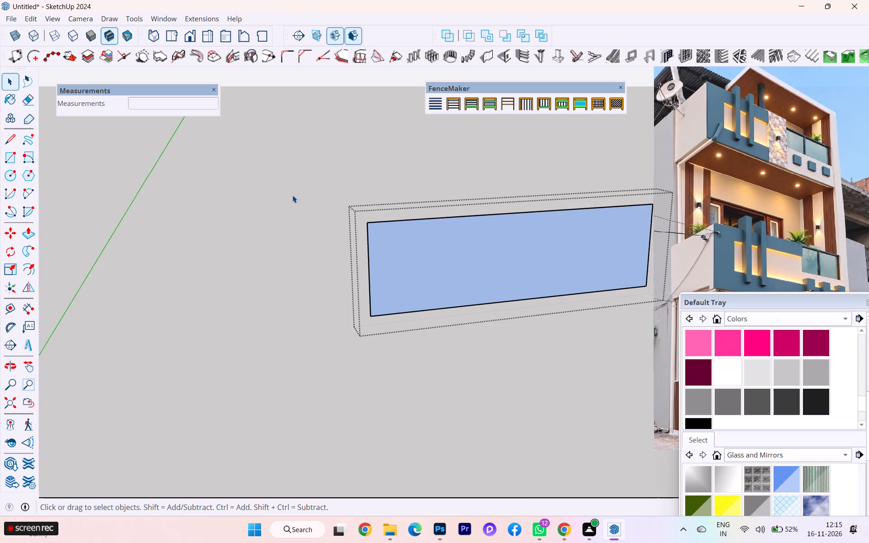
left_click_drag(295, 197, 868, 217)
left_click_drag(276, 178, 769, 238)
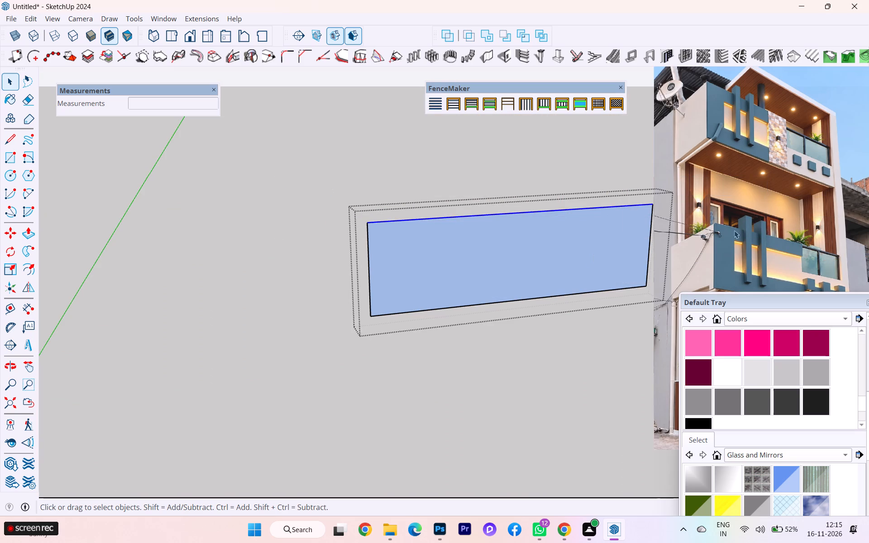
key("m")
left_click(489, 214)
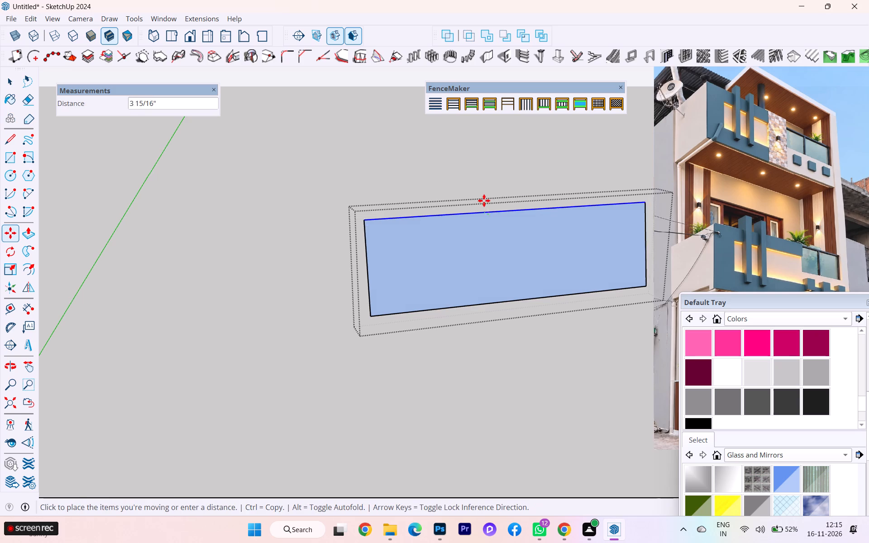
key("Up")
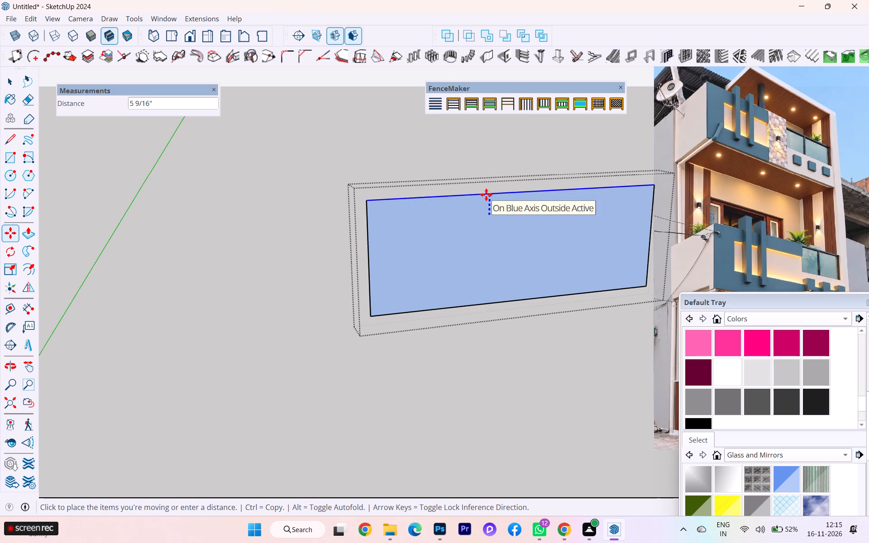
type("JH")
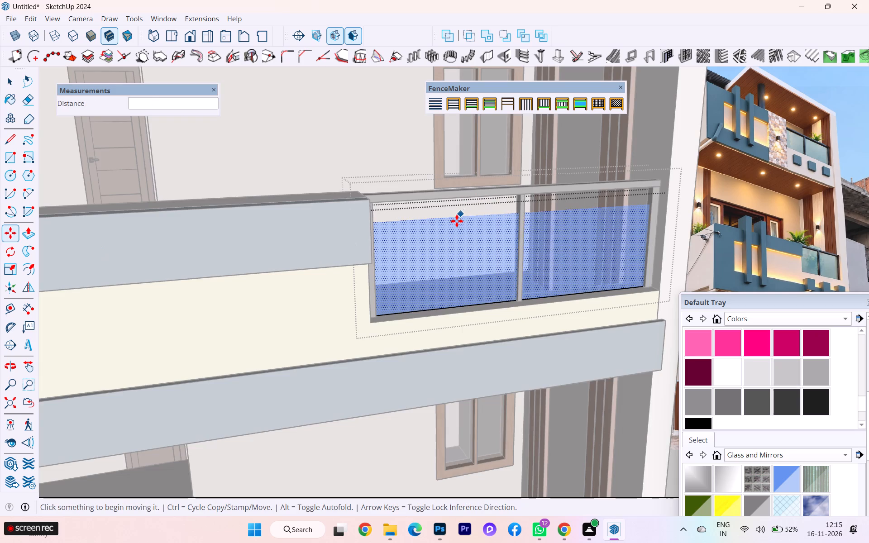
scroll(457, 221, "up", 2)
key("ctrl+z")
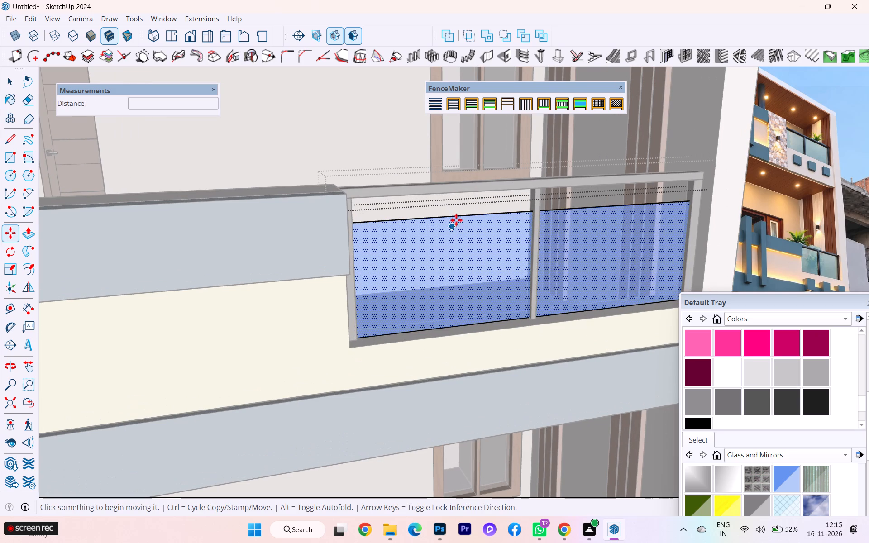
Move the glass panel's top edge vertically up about 5 1/4" to the underside of the top rail, and close the panel.
left_click(456, 215)
scroll(456, 200, "up", 8)
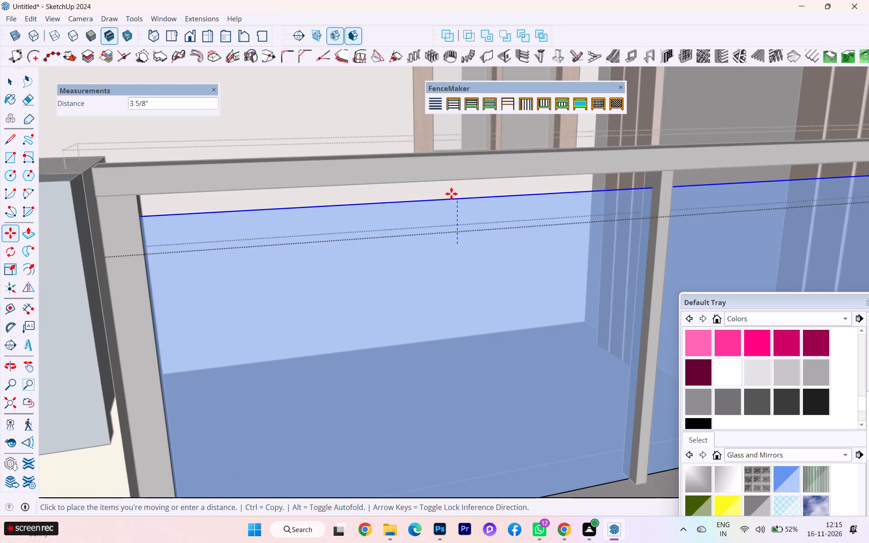
scroll(451, 194, "up", 1)
key("Up")
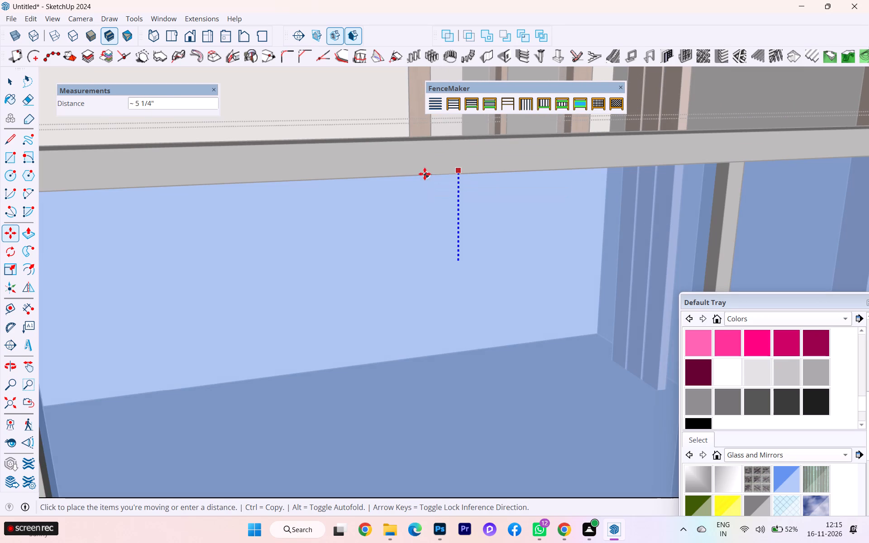
left_click(423, 175)
scroll(527, 191, "down", 3)
scroll(527, 191, "up", 2)
scroll(527, 192, "down", 11)
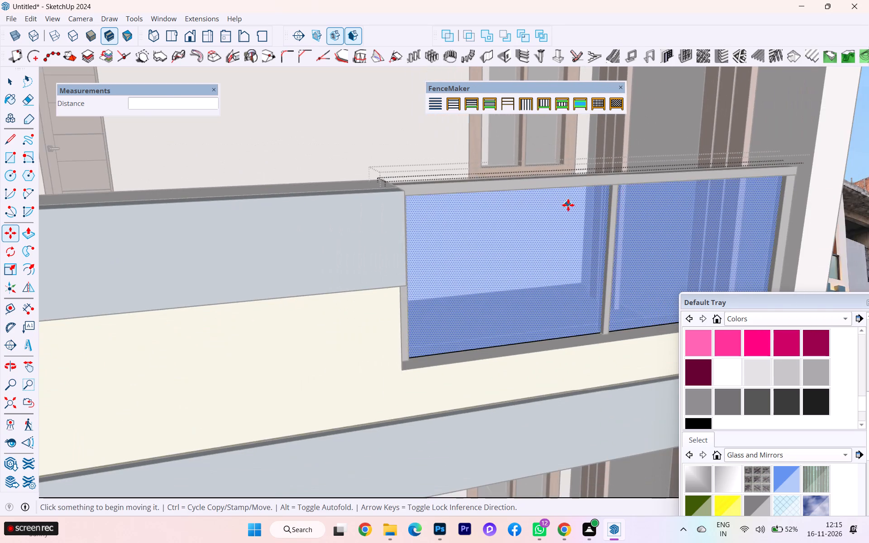
middle_click_drag(545, 207, 334, 223)
scroll(370, 223, "down", 1)
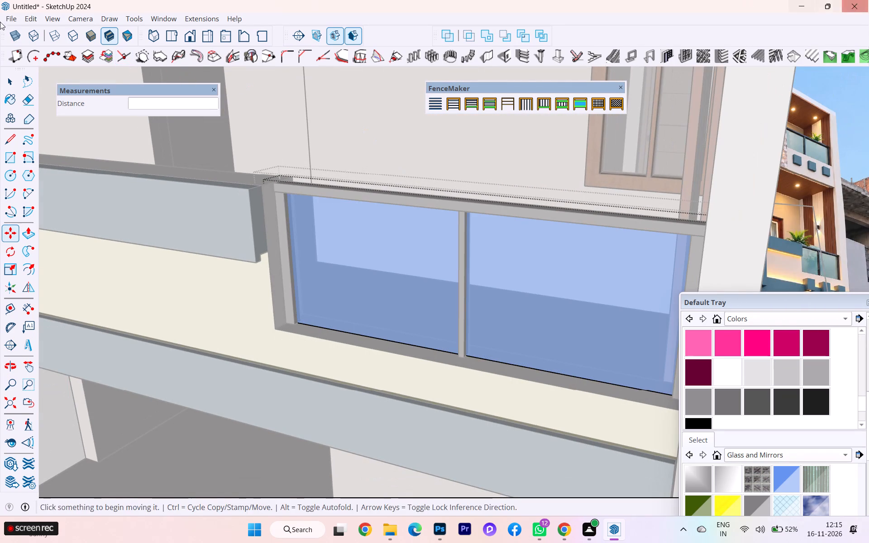
left_click(7, 79)
scroll(340, 74, "down", 3)
scroll(373, 80, "up", 1)
scroll(373, 80, "down", 1)
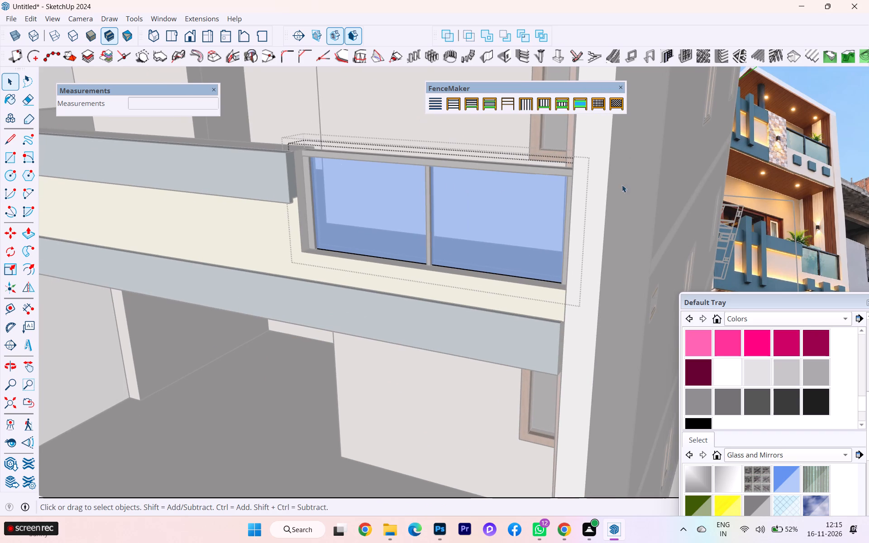
left_click(750, 193)
Close the railing group and examine how the balustrade's frame and glass meet the end of the parapet.
scroll(499, 201, "down", 1)
middle_click_drag(498, 201, 642, 187)
scroll(432, 172, "down", 3)
scroll(431, 172, "up", 1)
scroll(431, 172, "down", 3)
scroll(434, 174, "up", 1)
scroll(435, 174, "down", 2)
scroll(436, 175, "up", 2)
left_click(610, 200)
scroll(439, 187, "down", 1)
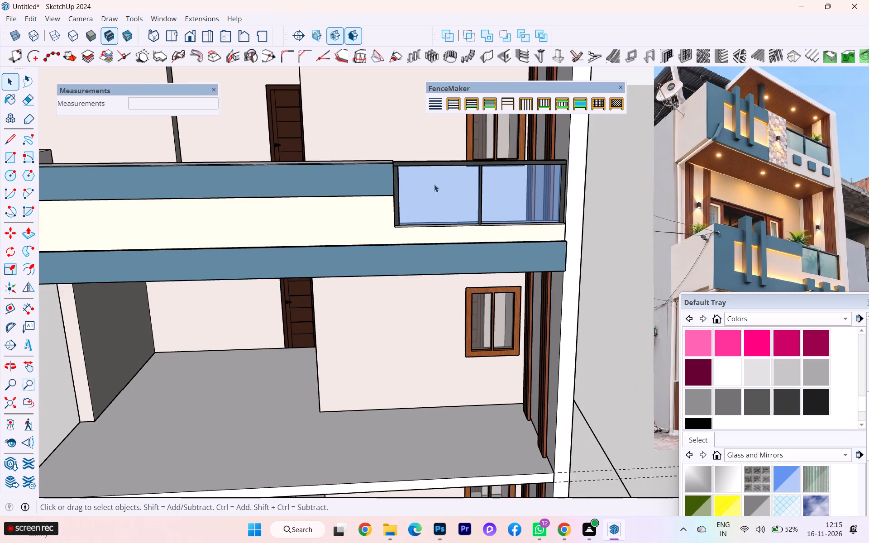
scroll(434, 184, "up", 4)
scroll(387, 161, "up", 3)
scroll(384, 161, "down", 1)
scroll(384, 161, "up", 7)
scroll(372, 152, "down", 1)
scroll(369, 151, "up", 1)
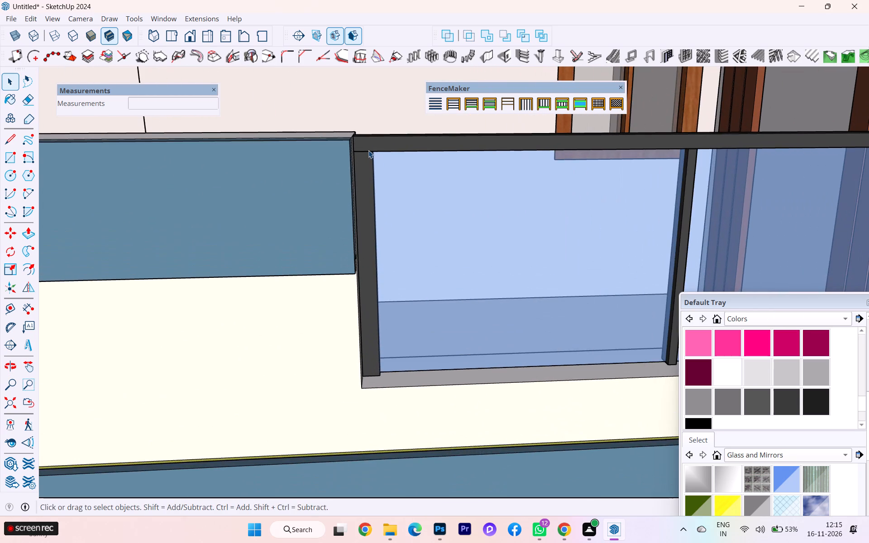
scroll(361, 149, "down", 1)
middle_click_drag(283, 173, 277, 241)
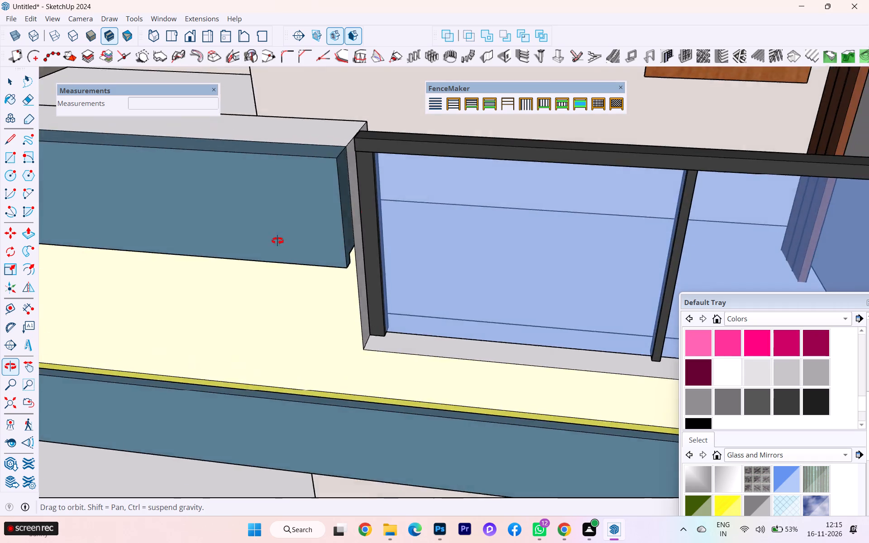
middle_click_drag(277, 241, 374, 208)
Recolour the Translucent Glass Blue material by sampling the glass balustrade in the reference facade photo.
left_click(391, 154)
triple_click(395, 150)
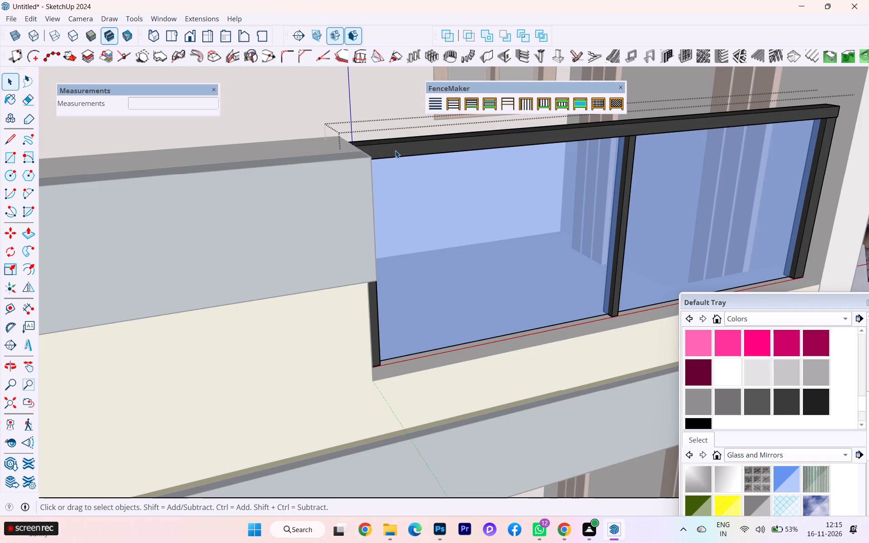
scroll(786, 369, "down", 1)
scroll(780, 357, "up", 6)
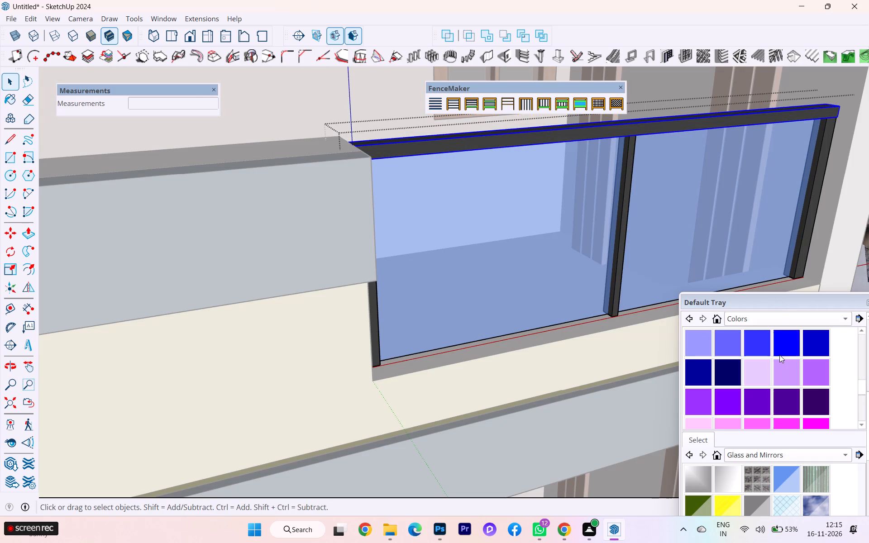
scroll(784, 355, "up", 1)
left_click_drag(762, 297, 716, 298)
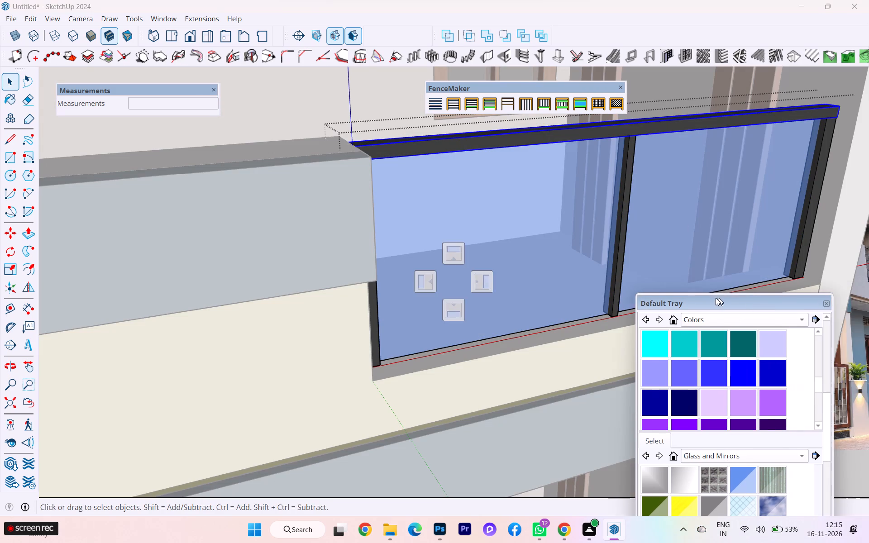
left_click_drag(716, 298, 694, 298)
scroll(321, 177, "down", 4)
scroll(282, 184, "down", 2)
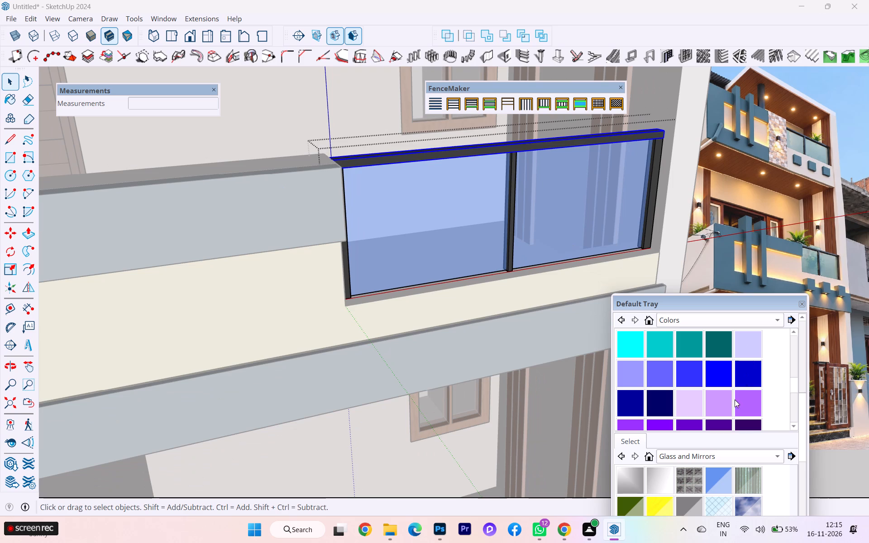
scroll(686, 426, "up", 5)
scroll(664, 327, "up", 3)
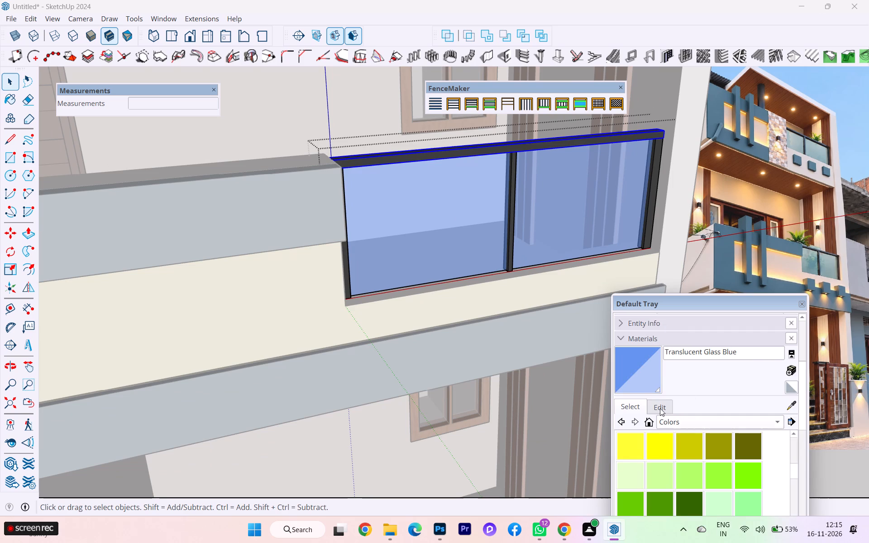
left_click(660, 408)
left_click(754, 450)
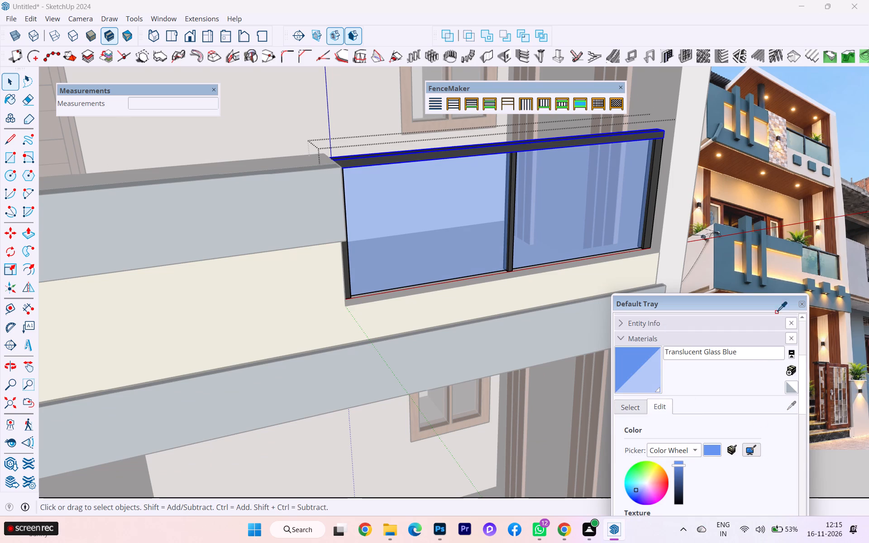
scroll(821, 281, "up", 2)
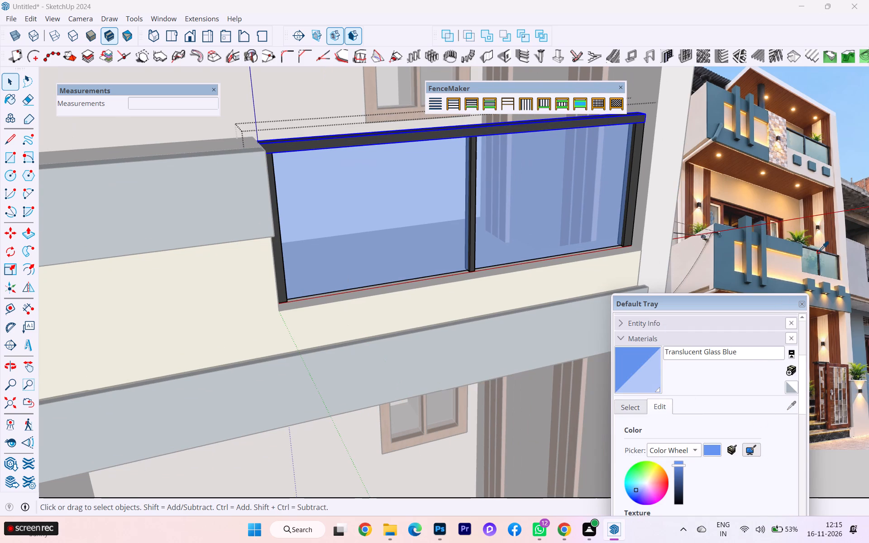
left_click(818, 252)
scroll(532, 180, "up", 1)
scroll(532, 180, "down", 1)
scroll(532, 180, "up", 1)
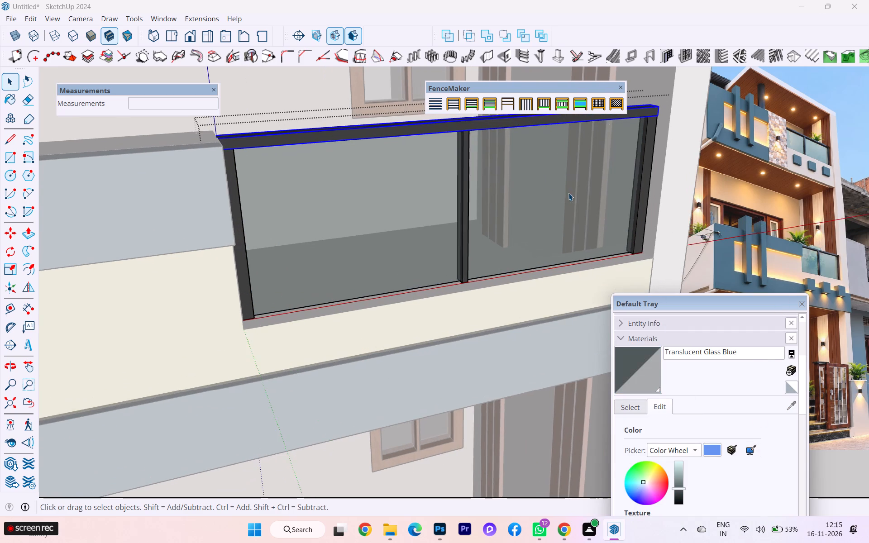
scroll(621, 209, "up", 4)
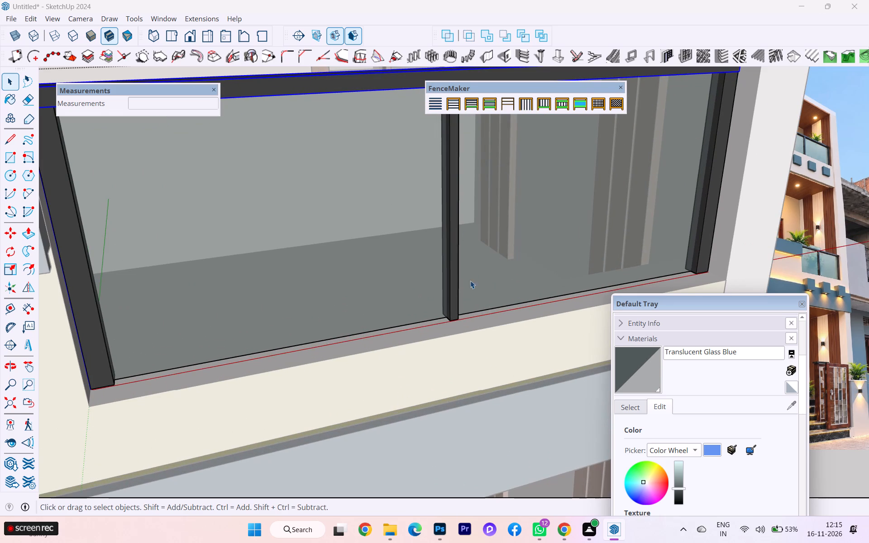
scroll(470, 280, "down", 7)
scroll(457, 262, "up", 1)
scroll(457, 262, "down", 2)
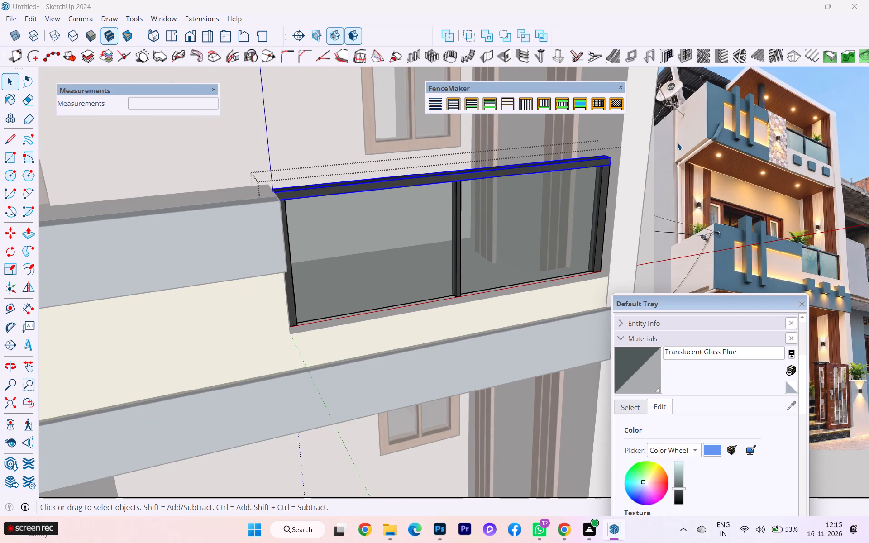
Reopen the railing group and slightly lighten the Translucent Glass Blue material to a softer grey-green.
left_click(677, 143)
scroll(597, 168, "up", 3)
left_click(604, 173)
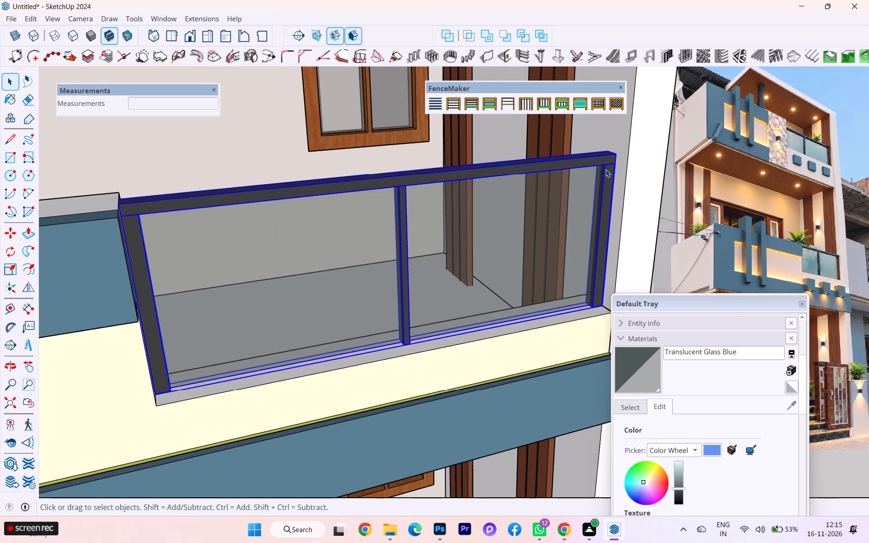
double_click(606, 169)
left_click(607, 165)
scroll(722, 335, "down", 1)
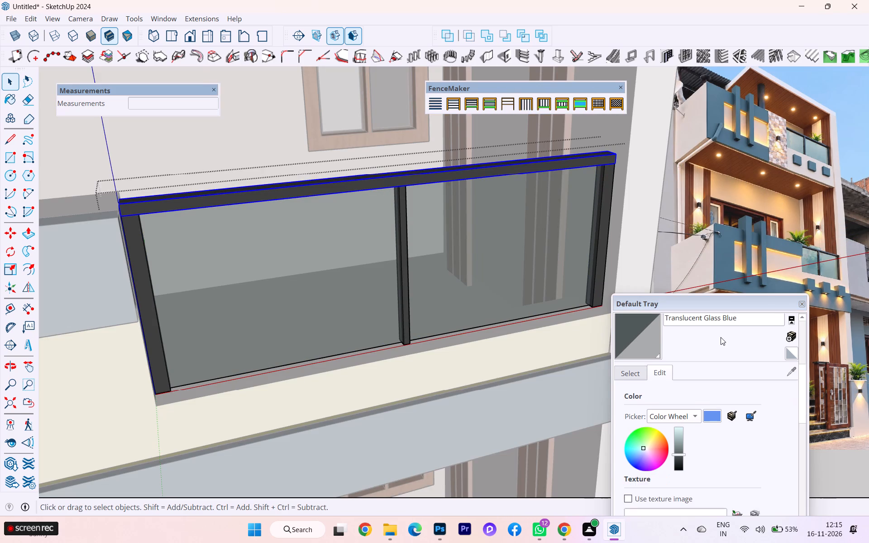
scroll(721, 371, "down", 2)
left_click_drag(682, 383, 681, 377)
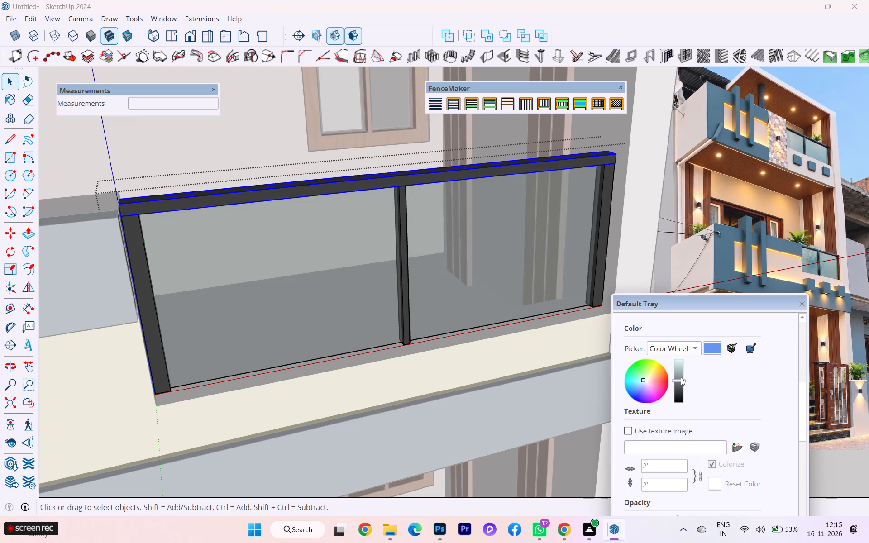
left_click_drag(681, 377, 681, 376)
left_click_drag(680, 374, 680, 378)
Undo the last edit after adjusting the glass material's brightness.
scroll(668, 352, "up", 4)
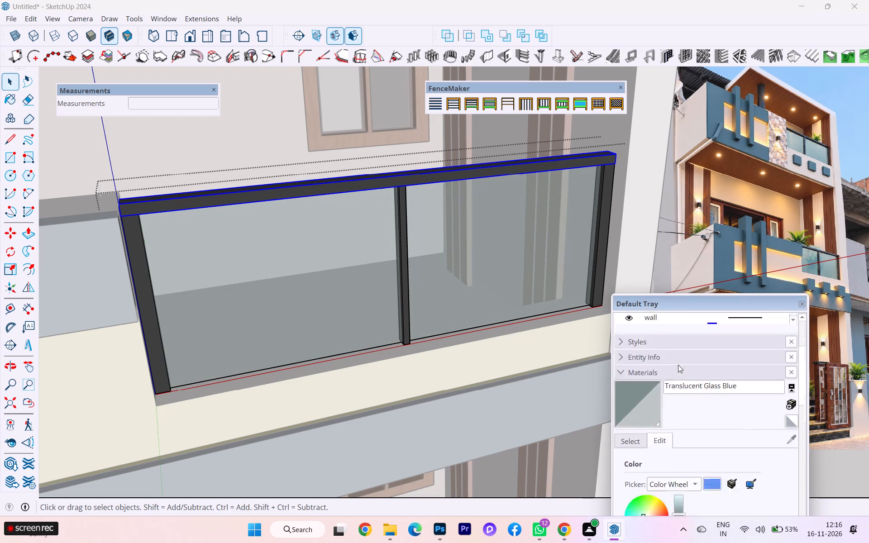
scroll(678, 365, "up", 3)
scroll(669, 375, "down", 4)
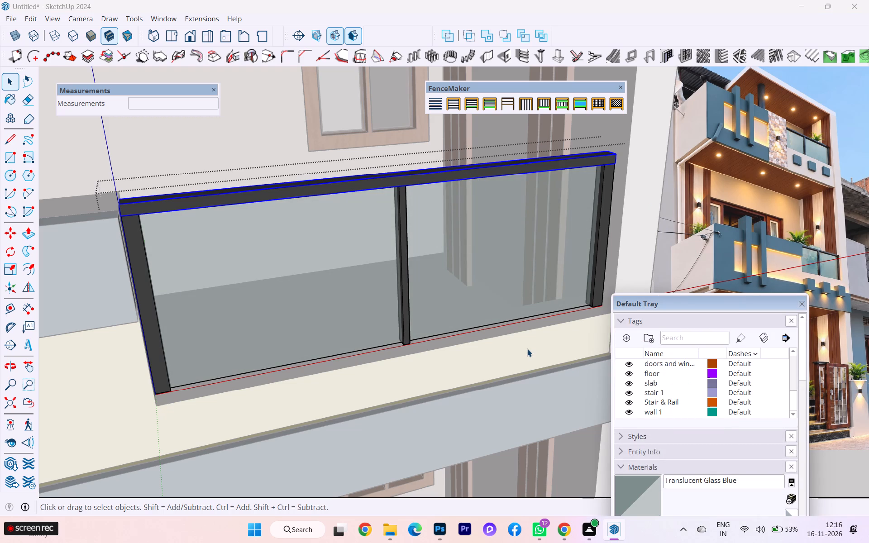
key("ctrl+z")
scroll(431, 338, "down", 1)
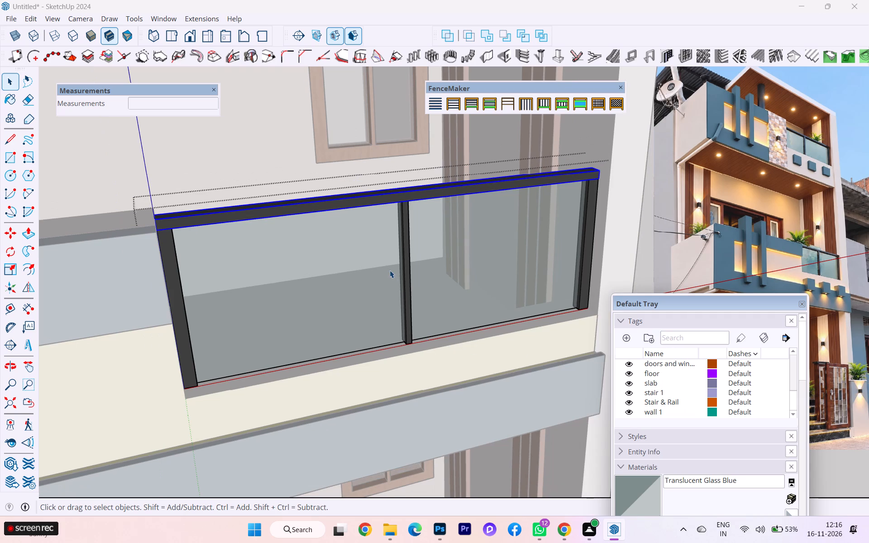
Resample the Translucent Glass Blue material's colour from the glass balustrade in the reference facade photo and close the railing group.
left_click(442, 265)
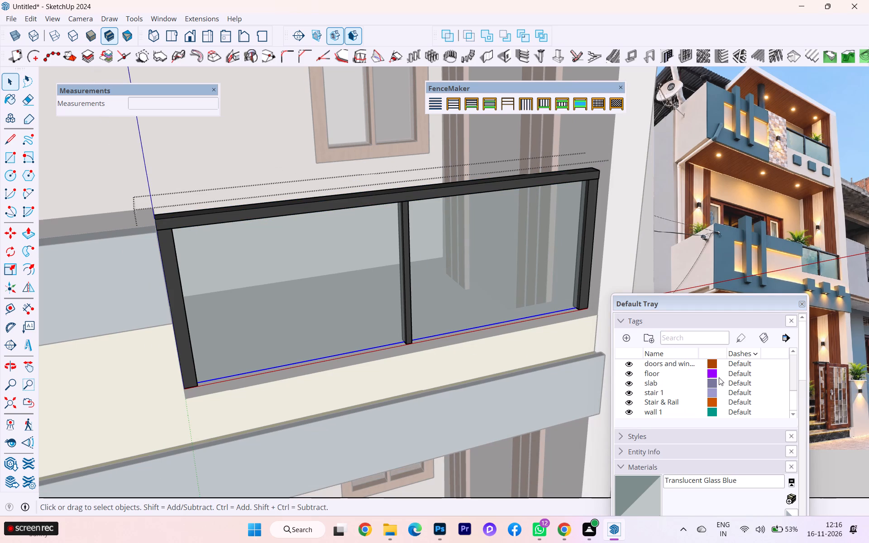
scroll(637, 337, "down", 3)
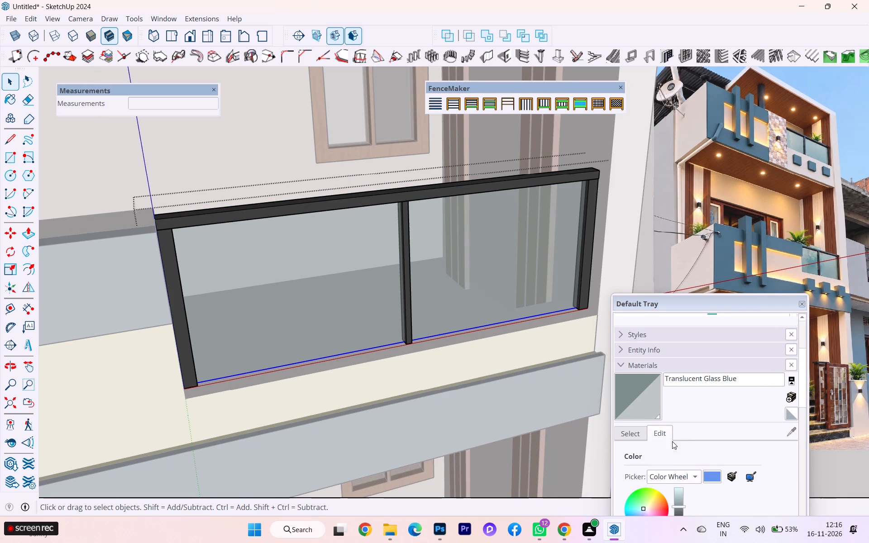
left_click(754, 476)
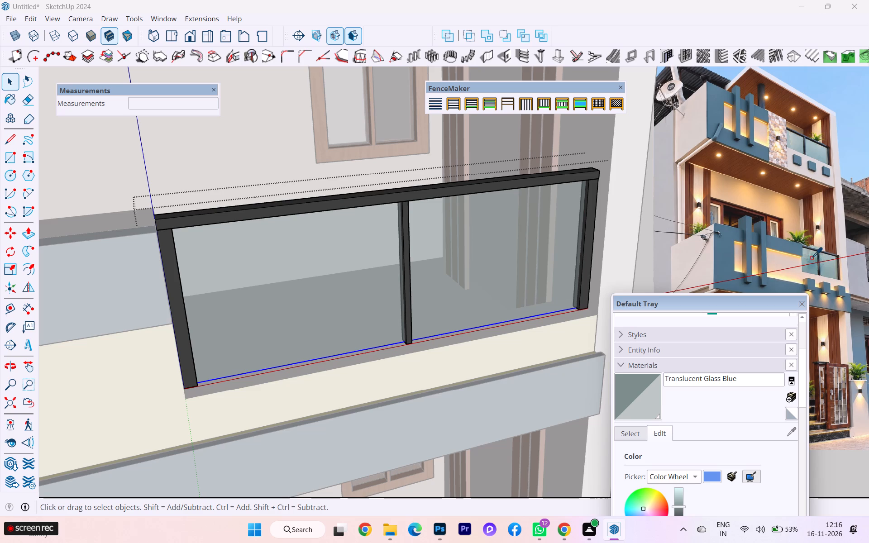
left_click(812, 258)
scroll(544, 252, "down", 3)
scroll(540, 252, "up", 2)
scroll(540, 252, "down", 5)
scroll(329, 251, "down", 5)
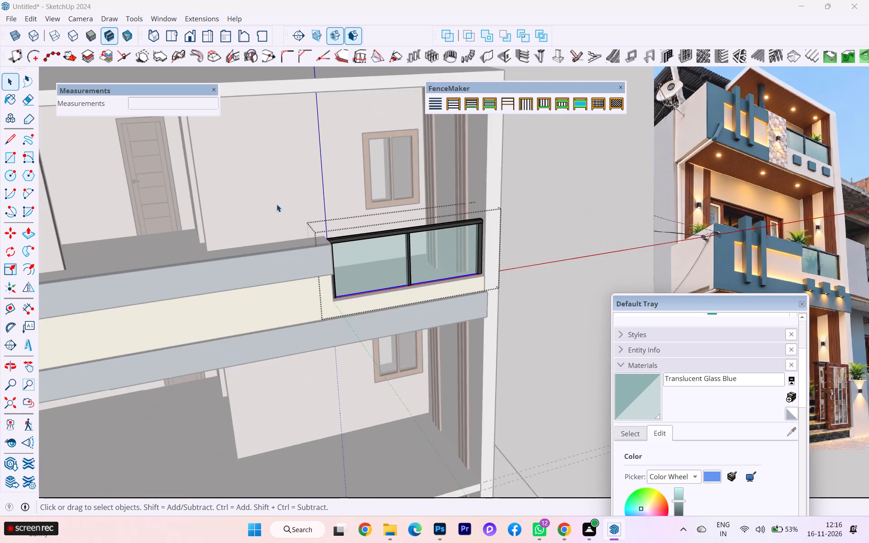
scroll(273, 162, "down", 2)
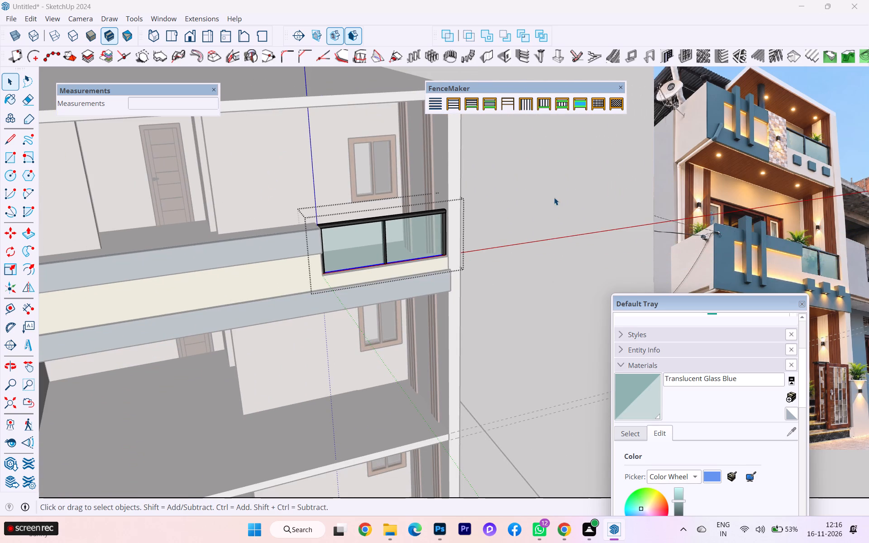
left_click(554, 197)
Examine the balcony parapet and its tinted glass balustrade from several angles against the whole facade.
scroll(439, 240, "down", 1)
middle_click_drag(387, 222, 247, 190)
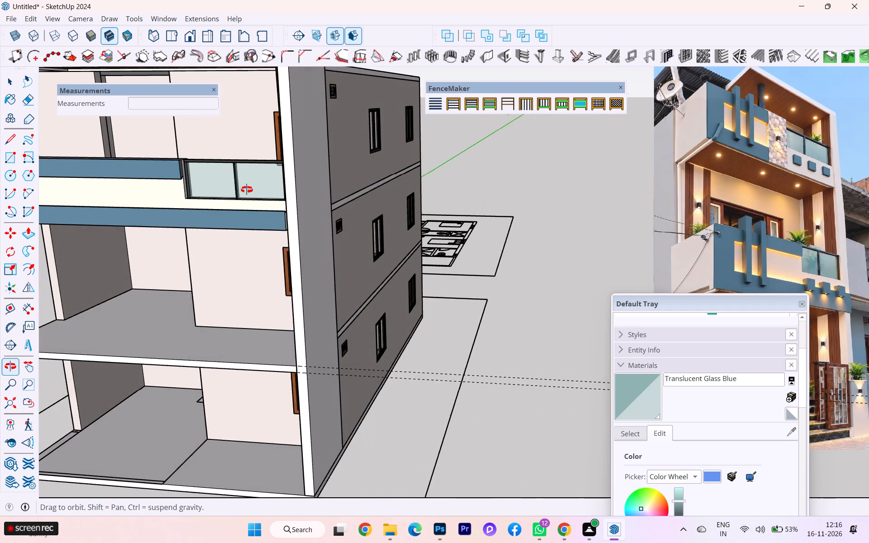
middle_click_drag(247, 190, 251, 190)
scroll(464, 183, "down", 5)
scroll(359, 185, "up", 2)
scroll(359, 184, "down", 1)
scroll(359, 184, "up", 3)
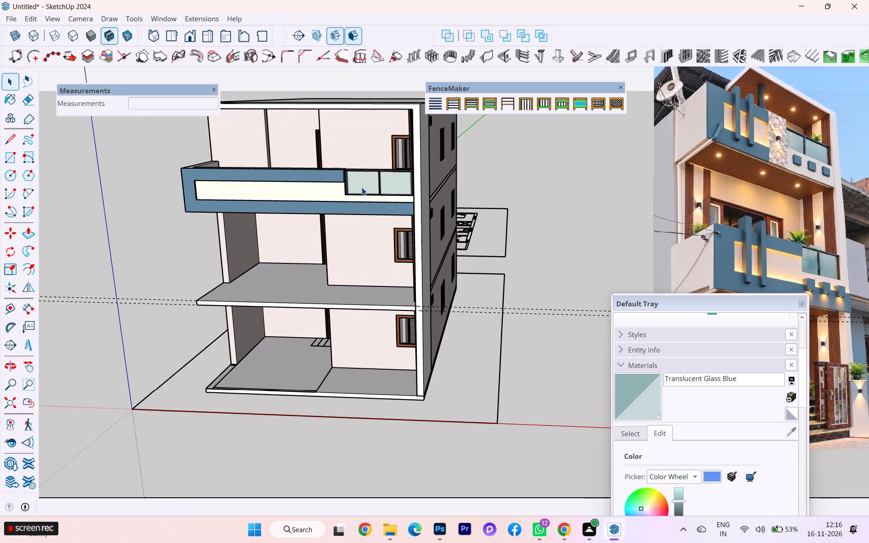
middle_click_drag(362, 190, 440, 195)
middle_click(440, 195)
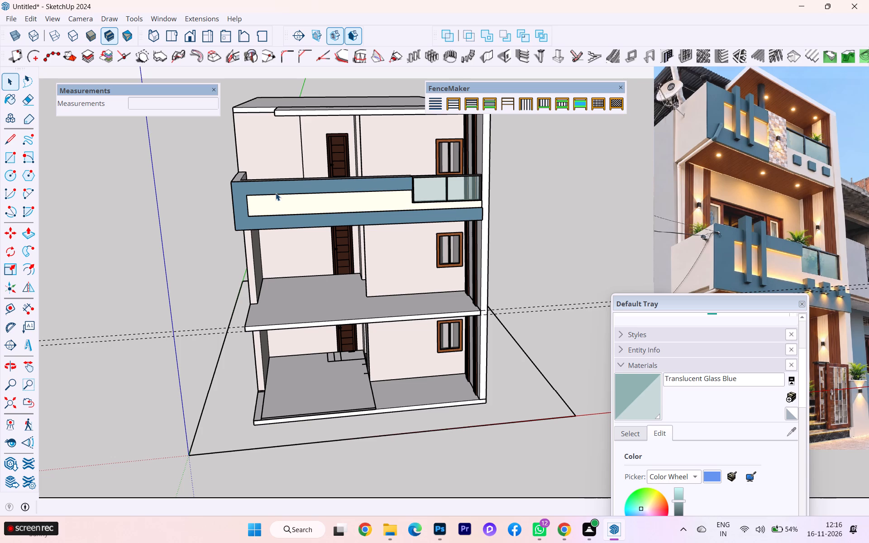
middle_click_drag(272, 204, 304, 203)
scroll(287, 187, "up", 2)
scroll(279, 181, "down", 1)
scroll(278, 181, "up", 3)
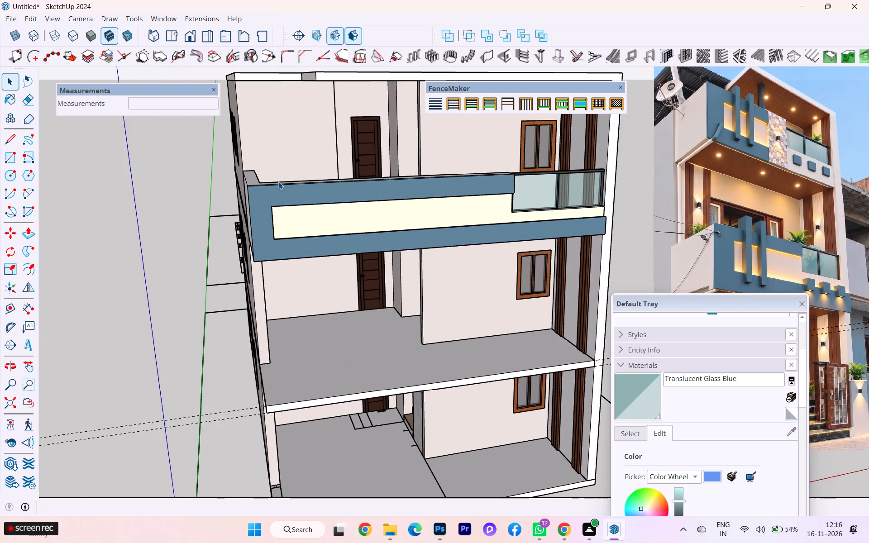
scroll(278, 181, "up", 2)
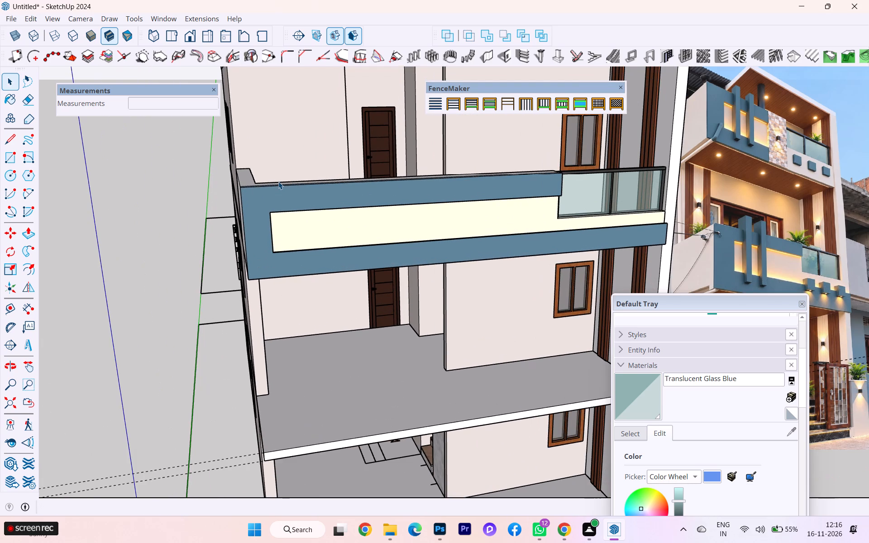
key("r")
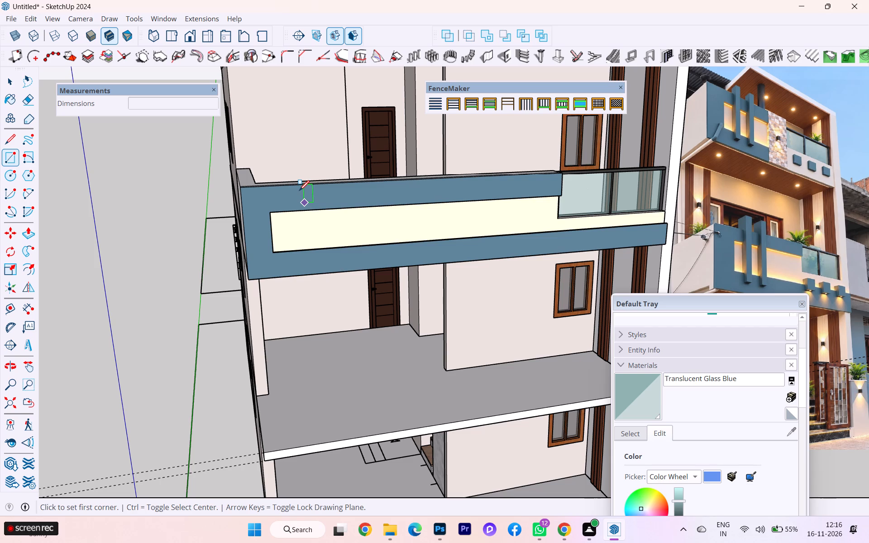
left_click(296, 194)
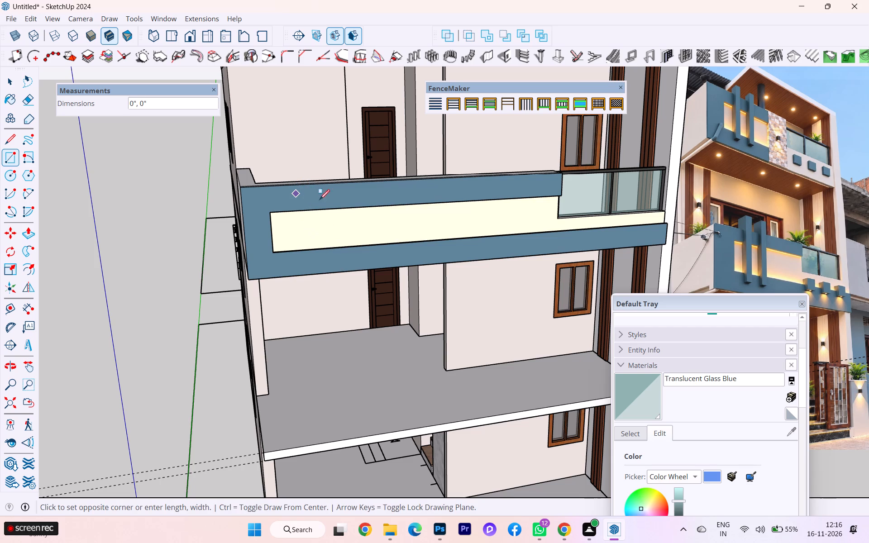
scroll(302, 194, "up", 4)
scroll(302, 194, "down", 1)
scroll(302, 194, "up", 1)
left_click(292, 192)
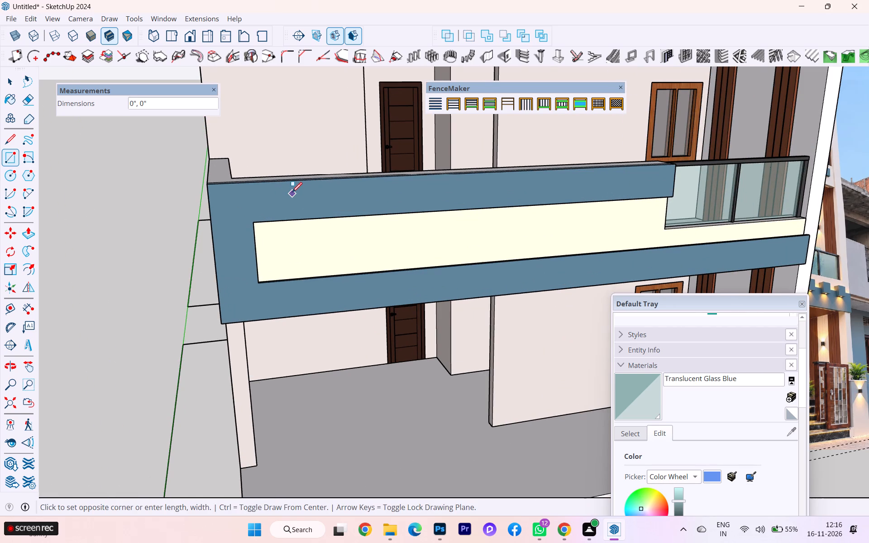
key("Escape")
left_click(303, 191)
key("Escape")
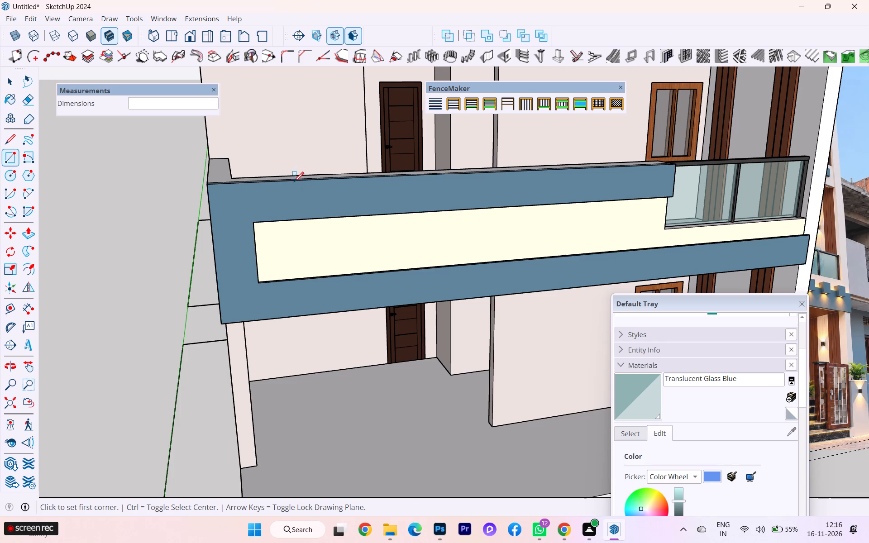
Draw a vertical rectangle about 3 9/16" wide and 3' 7 3/8" tall down the parapet's front from its top edge, near the solid corner.
scroll(295, 183, "up", 1)
scroll(295, 183, "down", 1)
scroll(295, 183, "up", 1)
scroll(295, 183, "down", 3)
scroll(295, 183, "up", 11)
scroll(311, 194, "down", 1)
middle_click_drag(310, 198, 397, 209)
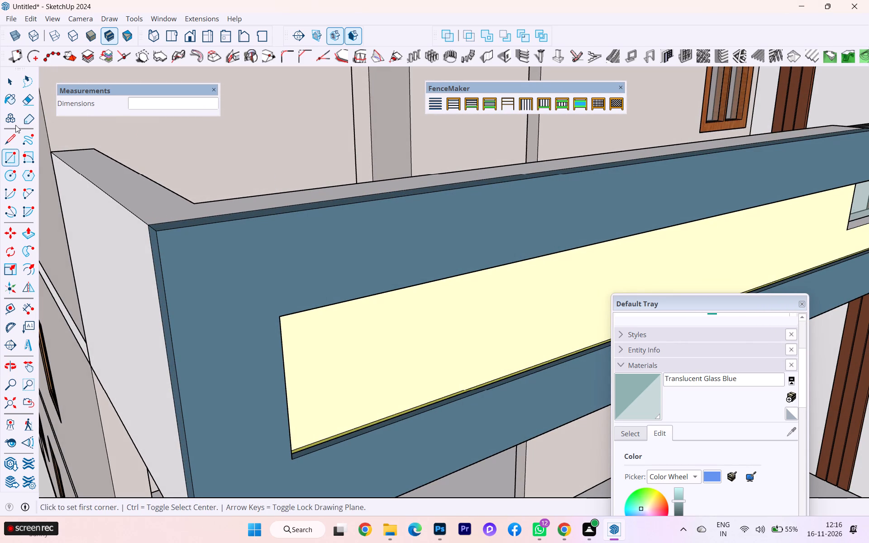
left_click(7, 160)
left_click(375, 202)
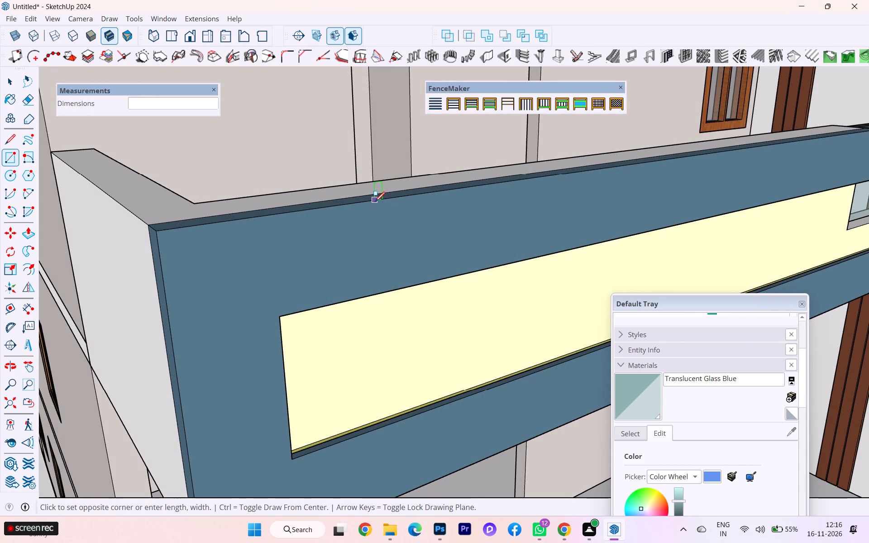
scroll(409, 256, "down", 3)
scroll(405, 256, "up", 1)
scroll(401, 256, "down", 1)
scroll(345, 243, "down", 4)
scroll(343, 240, "up", 1)
scroll(340, 236, "down", 2)
scroll(340, 236, "up", 1)
scroll(340, 236, "down", 4)
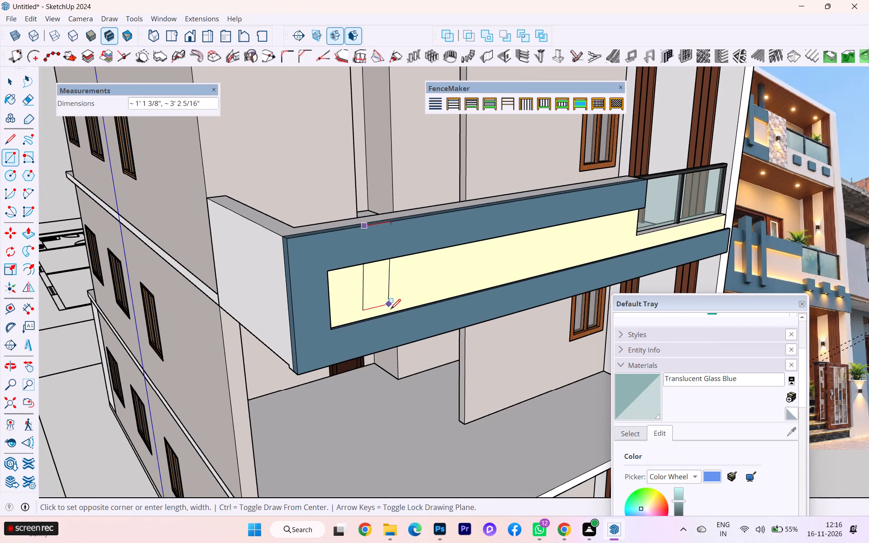
key("Left")
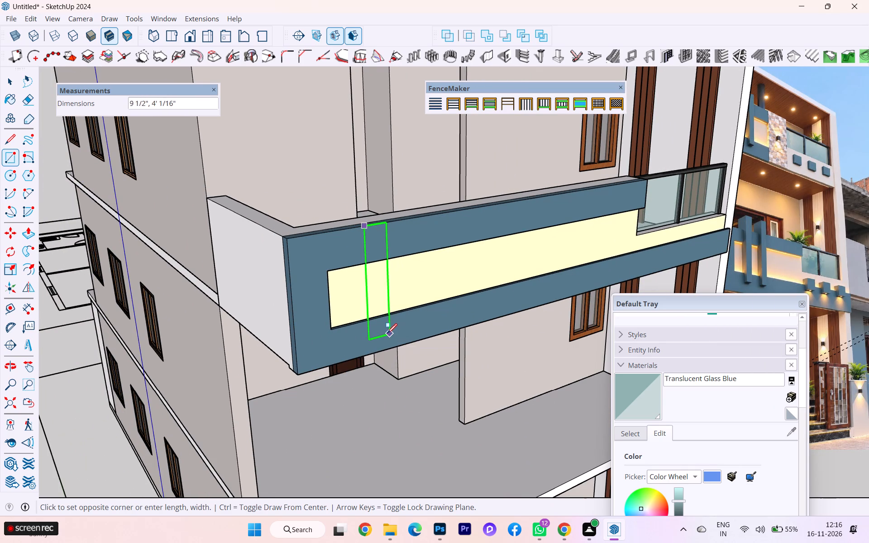
scroll(385, 333, "up", 3)
scroll(380, 334, "down", 1)
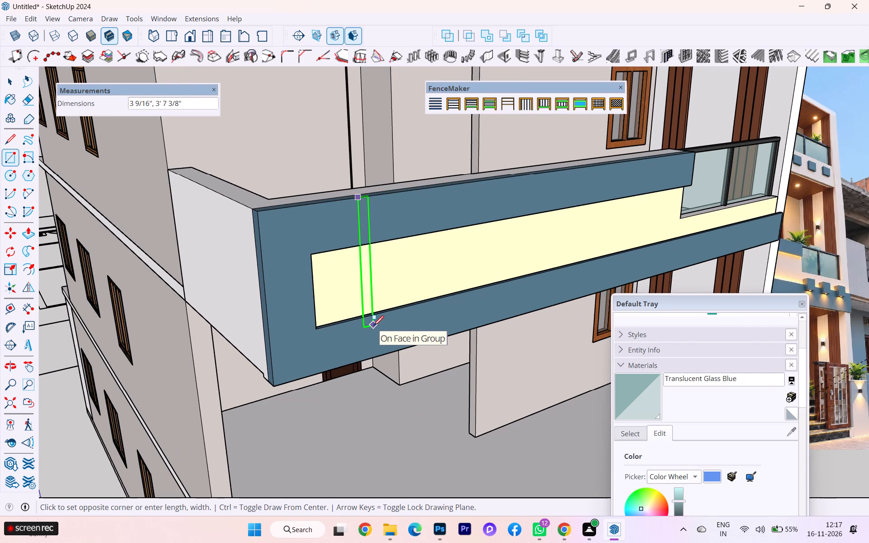
left_click(373, 326)
Make the new vertical strip's face and its edges a group.
scroll(406, 314, "down", 1)
middle_click_drag(403, 318, 281, 314)
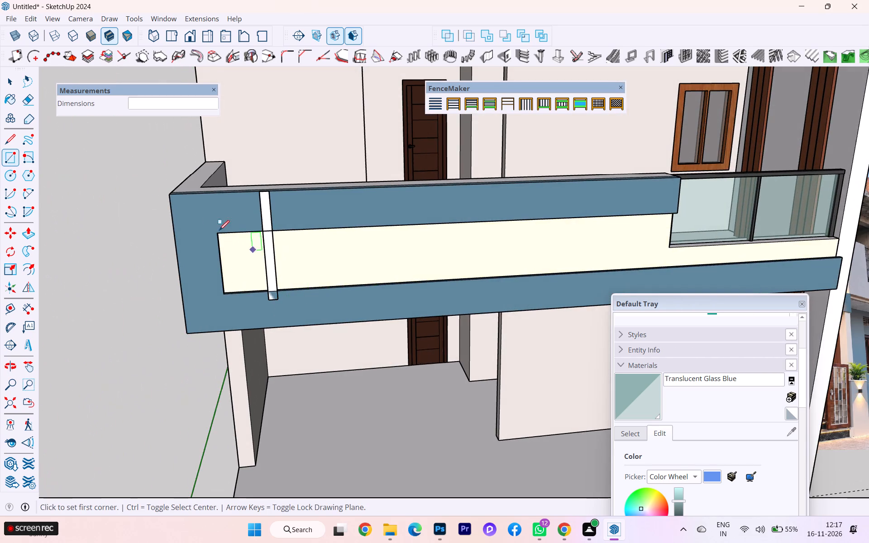
scroll(179, 227, "down", 4)
scroll(127, 227, "up", 1)
scroll(127, 227, "down", 1)
scroll(148, 219, "up", 5)
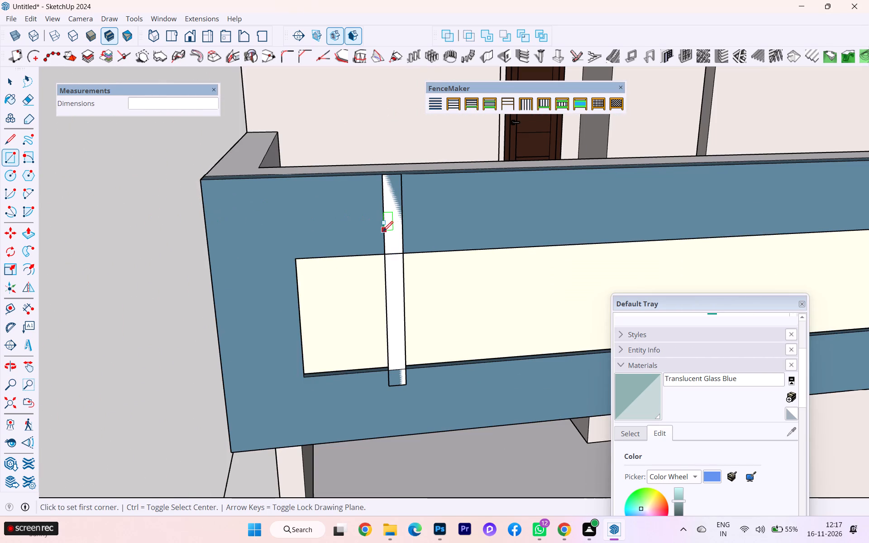
left_click(2, 84)
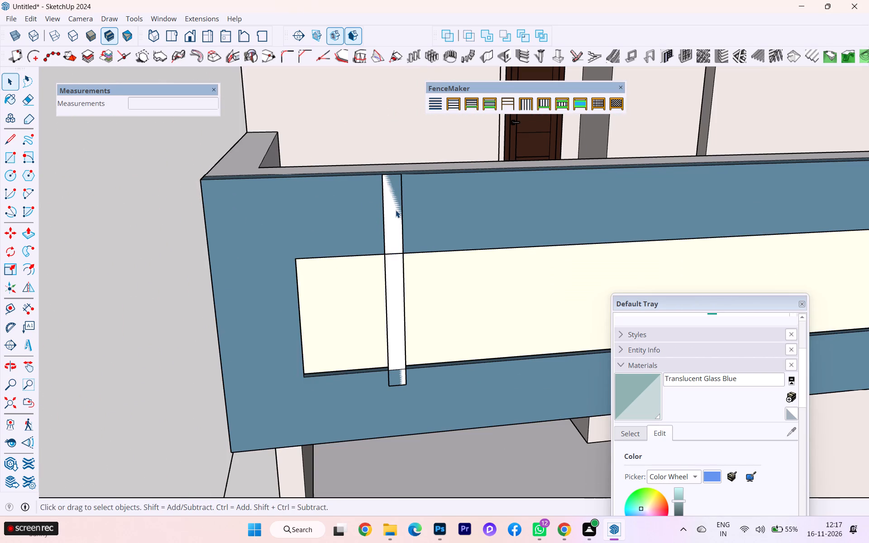
double_click(396, 210)
right_click(396, 210)
left_click(417, 100)
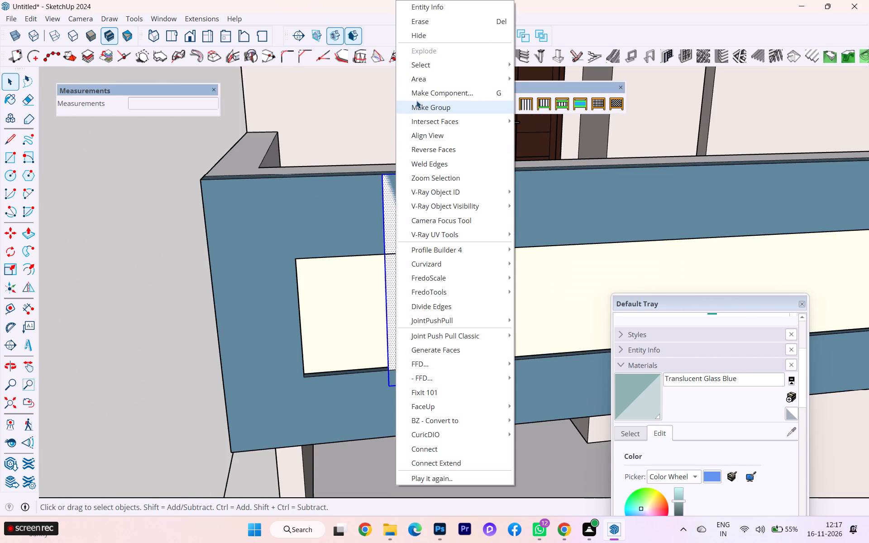
Open the strip's group and extrude its face 2" outward from the parapet.
double_click(389, 211)
left_click(389, 211)
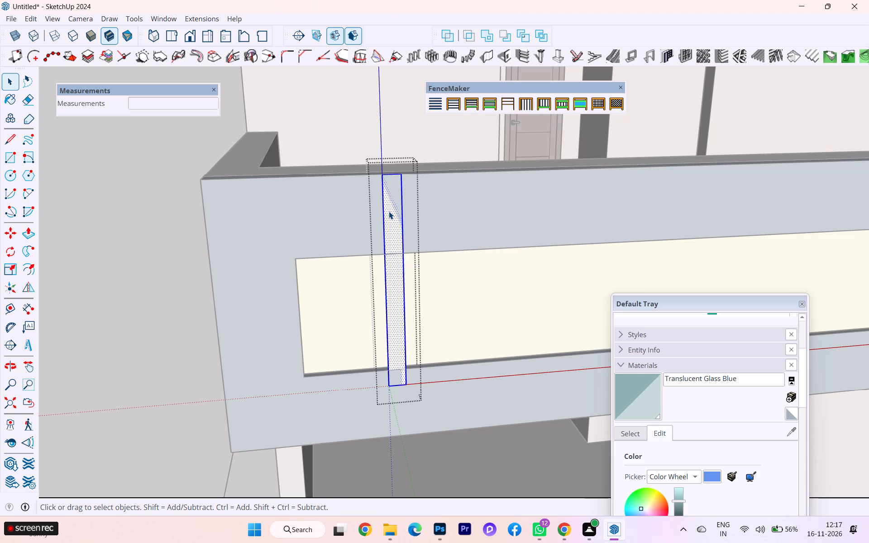
key("p")
left_click(389, 211)
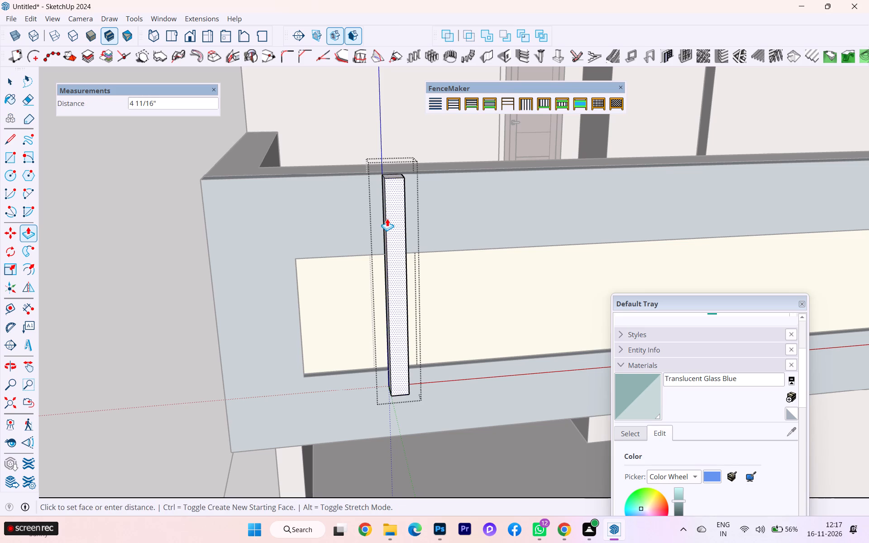
key("2")
key("Return")
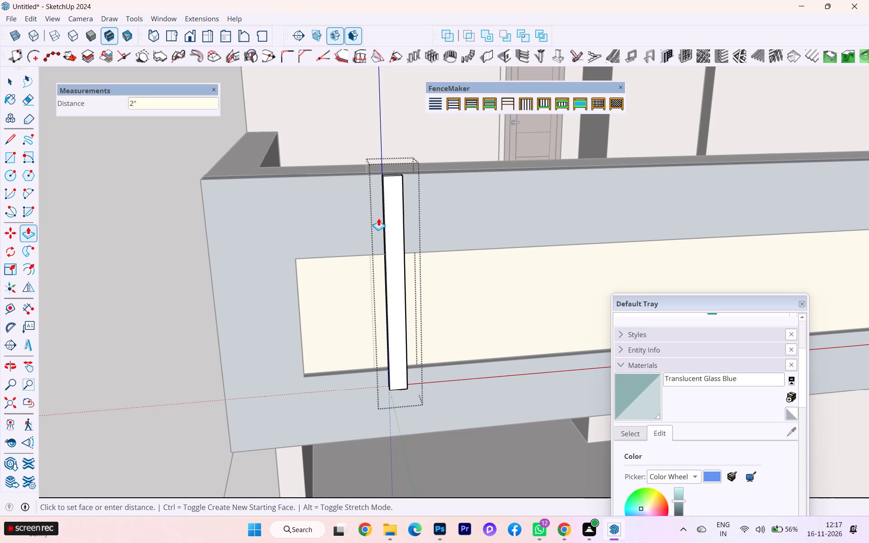
Raise the top face of the vertical fin above the parapet with two successive 2" extrusions.
scroll(391, 223, "down", 2)
middle_click_drag(419, 226, 635, 252)
scroll(510, 200, "up", 5)
scroll(453, 190, "down", 2)
scroll(454, 193, "up", 2)
left_click(461, 203)
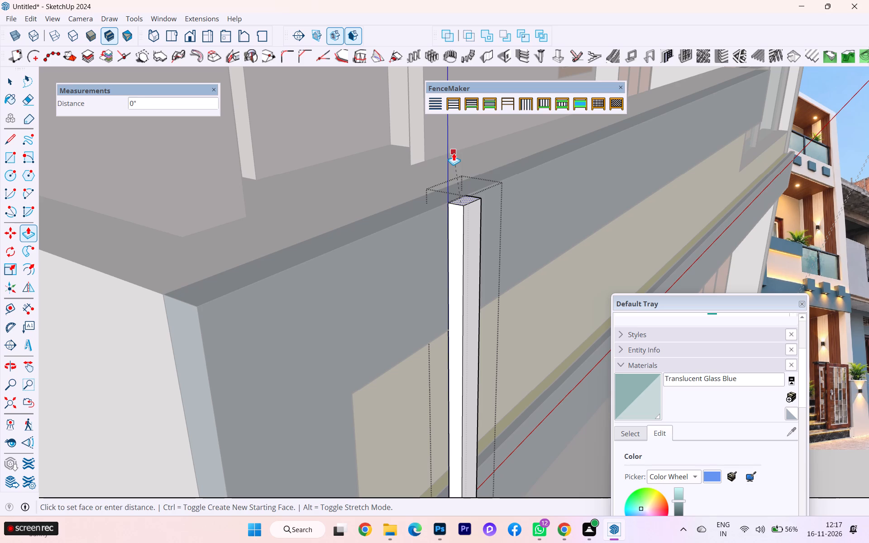
key("2")
key("Return")
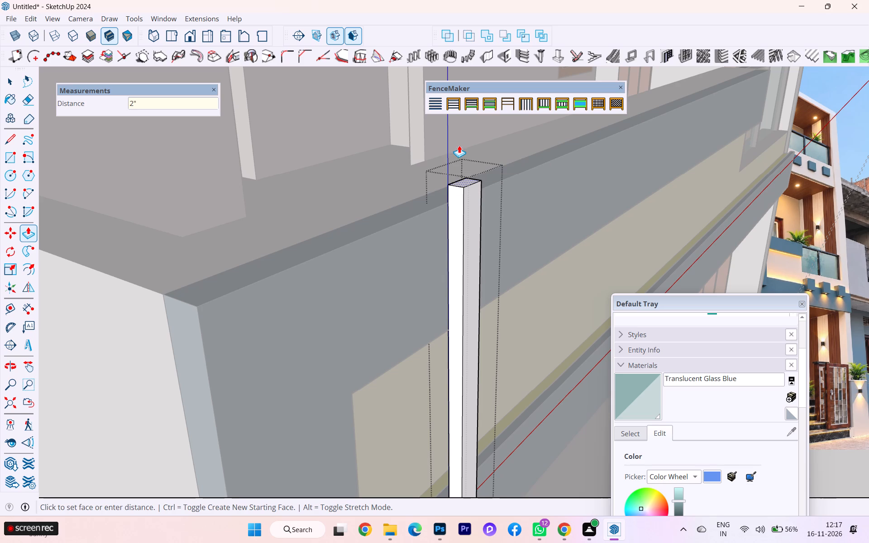
scroll(463, 191, "up", 3)
left_click(464, 176)
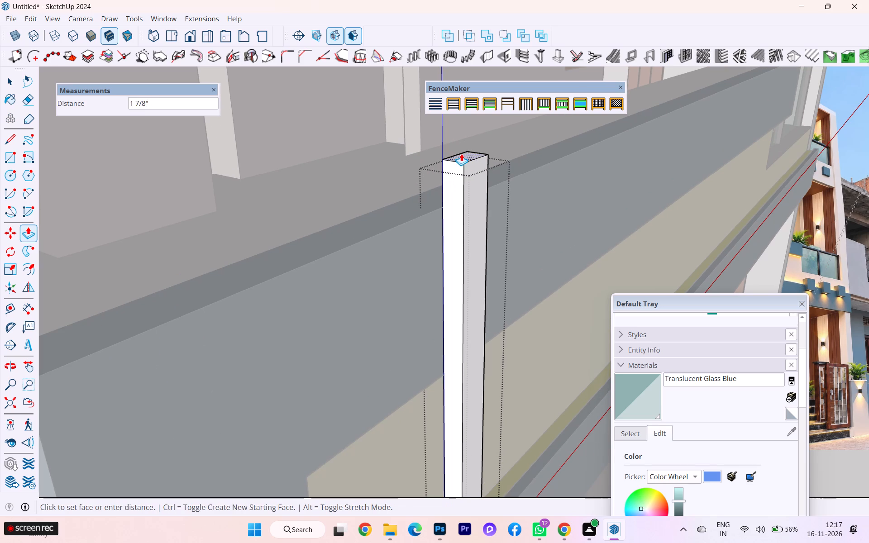
key("2")
key("Return")
Draw a line across the fin's back face where it meets the parapet's top outer edge.
scroll(425, 186, "down", 1)
middle_click_drag(425, 187, 677, 191)
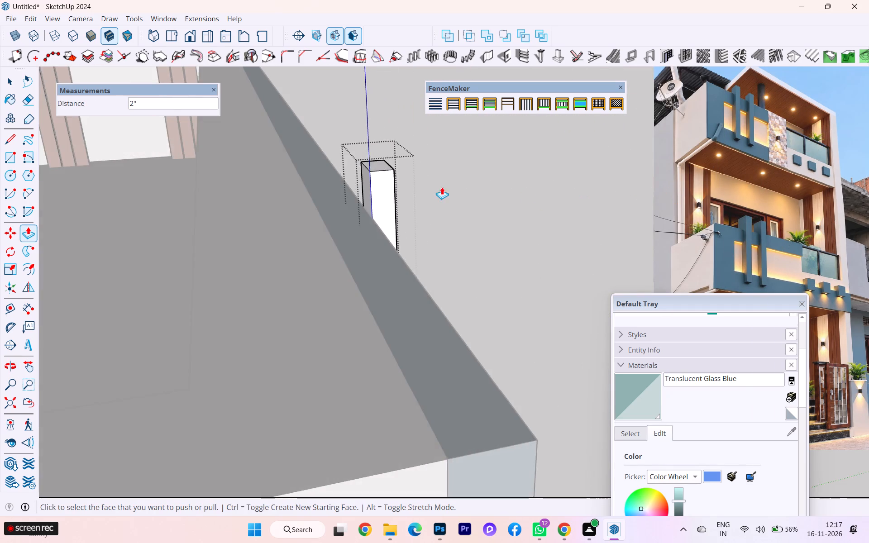
scroll(441, 187, "up", 3)
scroll(345, 186, "up", 3)
scroll(326, 217, "down", 1)
scroll(326, 217, "up", 1)
key("l")
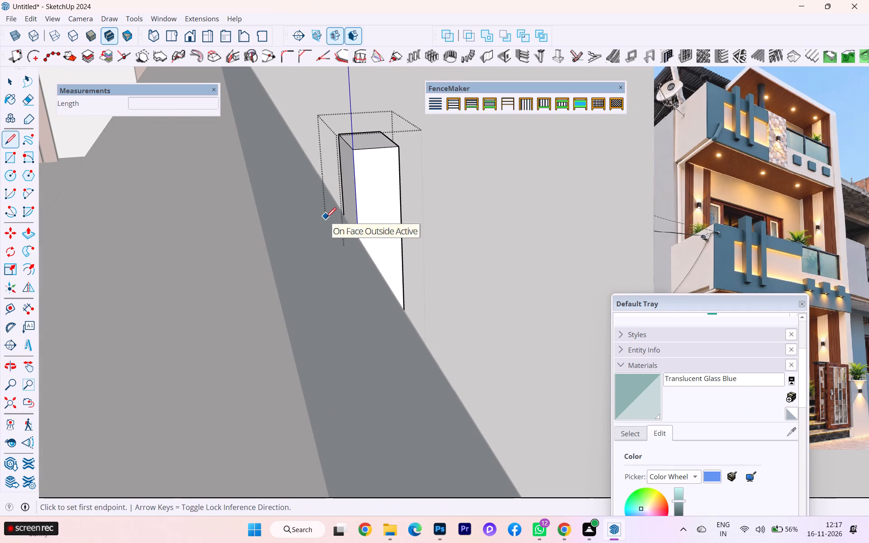
key("Return")
middle_click_drag(343, 222, 424, 239)
scroll(354, 220, "up", 3)
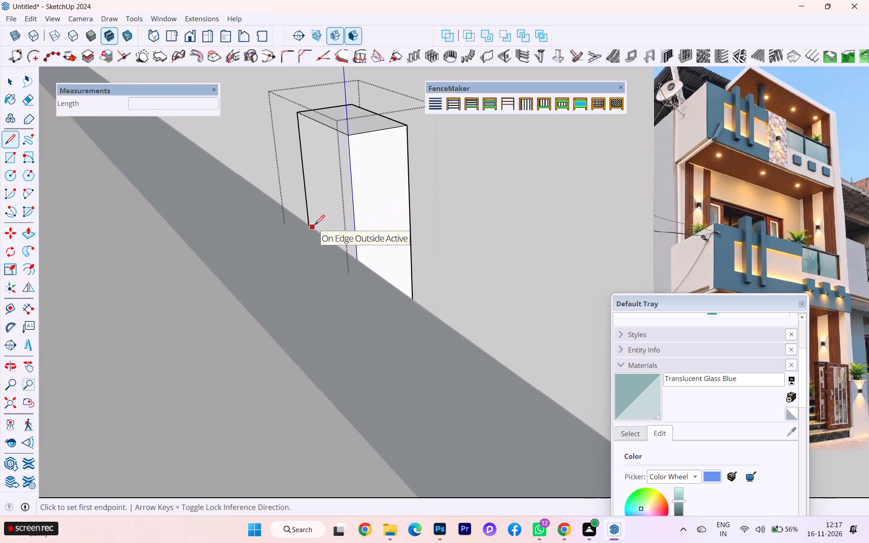
left_click(315, 225)
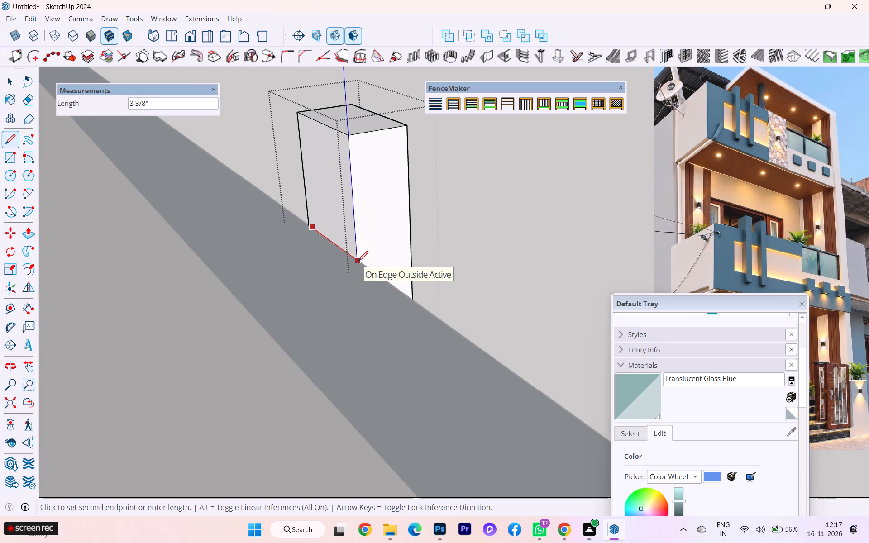
key("Escape")
left_click(309, 223)
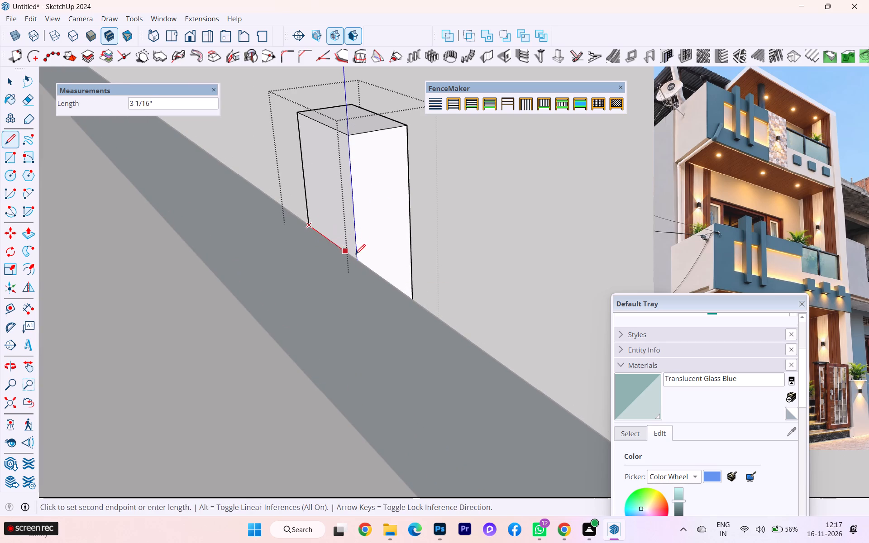
left_click(356, 254)
Extrude the fin's back face above the parapet 4" inward over the wall's top.
key("p")
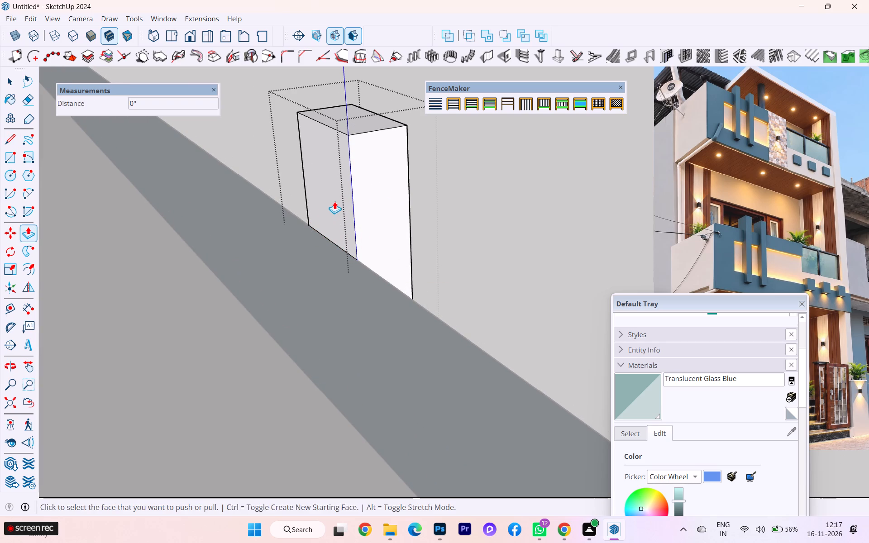
left_click(334, 201)
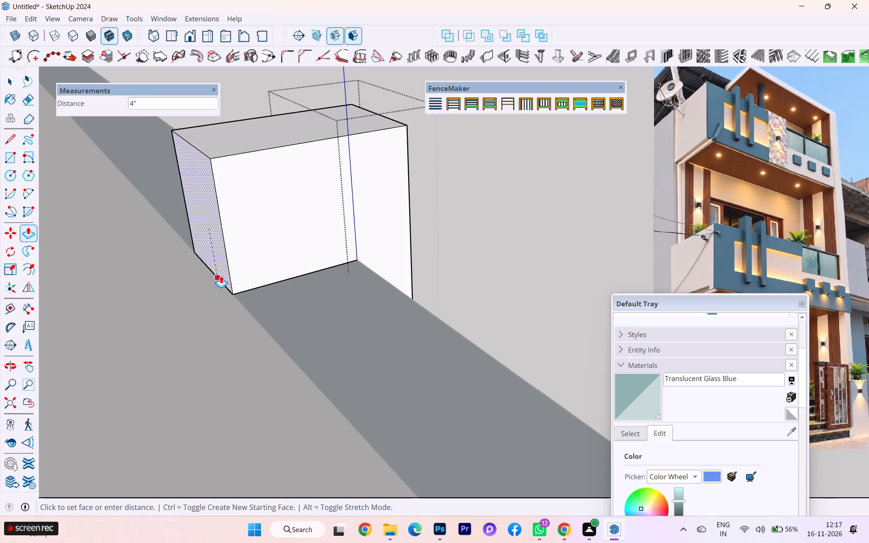
left_click(221, 276)
scroll(431, 274, "down", 2)
middle_click_drag(340, 278, 0, 271)
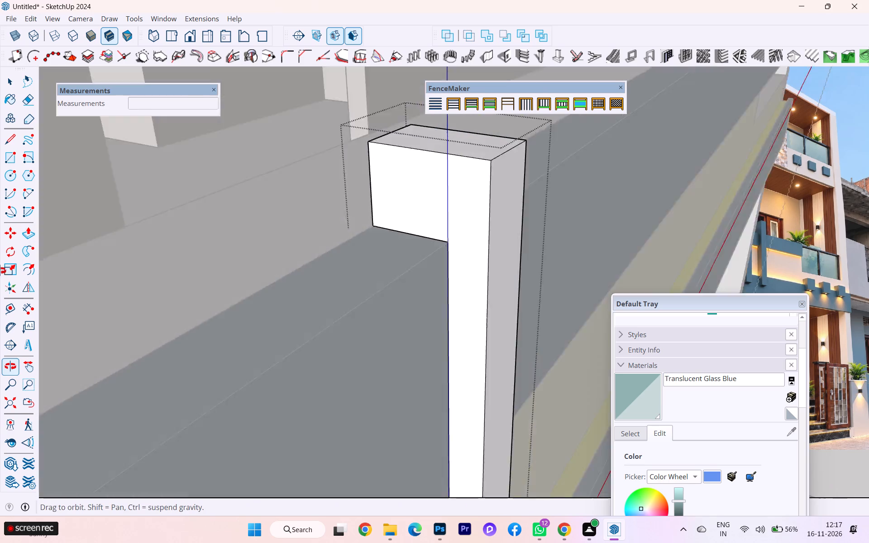
middle_click_drag(0, 271, 0, 266)
middle_click(0, 265)
Examine the hooked fin from its top to its lower end against the parapet, and close its group.
scroll(364, 183, "down", 7)
scroll(440, 193, "down", 3)
scroll(441, 194, "up", 1)
scroll(441, 194, "down", 4)
scroll(441, 194, "up", 5)
scroll(441, 194, "down", 5)
scroll(400, 165, "up", 1)
scroll(400, 165, "down", 4)
scroll(400, 164, "up", 1)
scroll(399, 164, "down", 5)
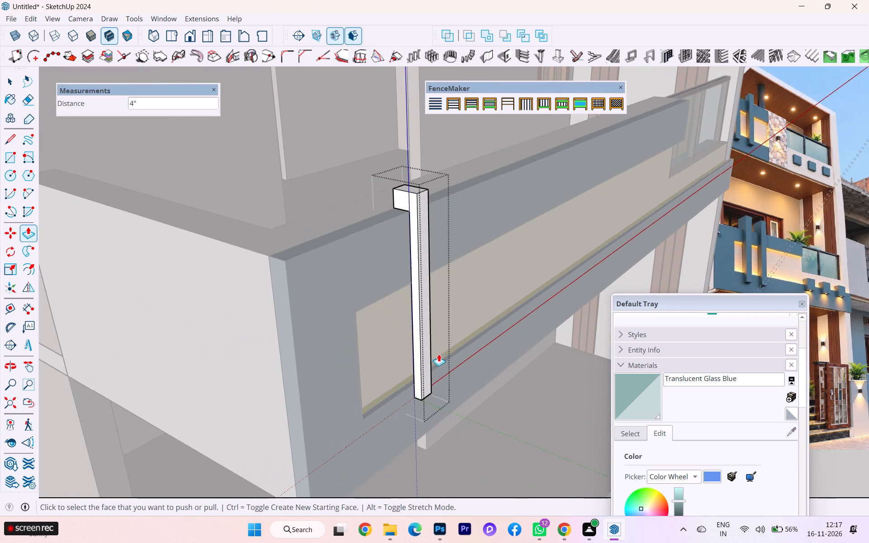
middle_click_drag(438, 352, 392, 247)
scroll(326, 253, "down", 9)
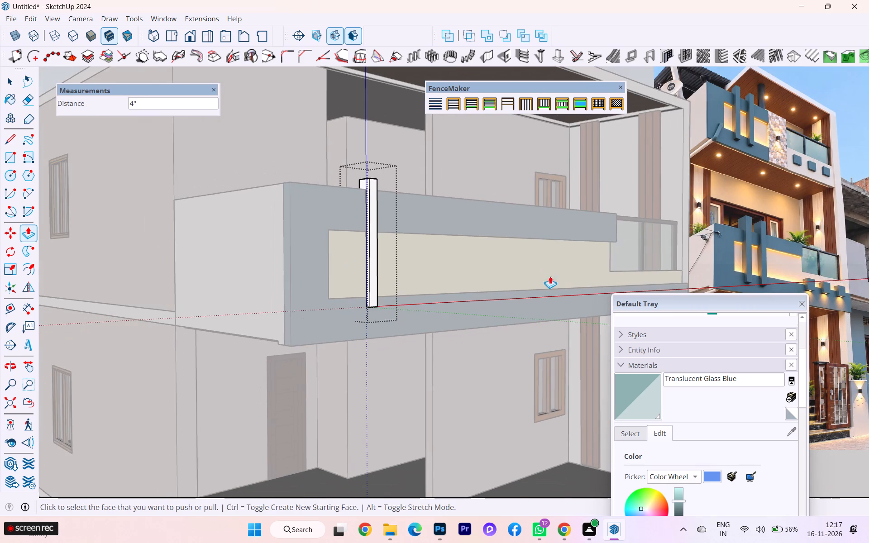
scroll(330, 306, "up", 6)
scroll(367, 328, "up", 1)
scroll(367, 328, "down", 1)
scroll(367, 328, "up", 7)
scroll(396, 297, "down", 2)
scroll(396, 297, "up", 2)
scroll(396, 297, "down", 1)
scroll(396, 297, "up", 5)
scroll(415, 295, "down", 2)
scroll(415, 295, "up", 2)
scroll(415, 295, "down", 1)
scroll(415, 295, "up", 1)
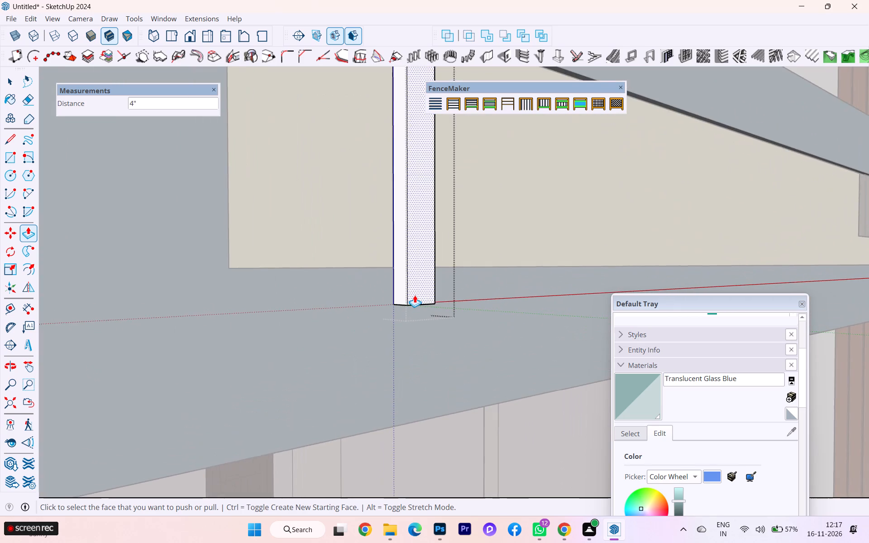
scroll(415, 295, "down", 1)
middle_click_drag(415, 295, 492, 323)
scroll(400, 284, "down", 2)
scroll(397, 284, "up", 1)
scroll(395, 284, "down", 2)
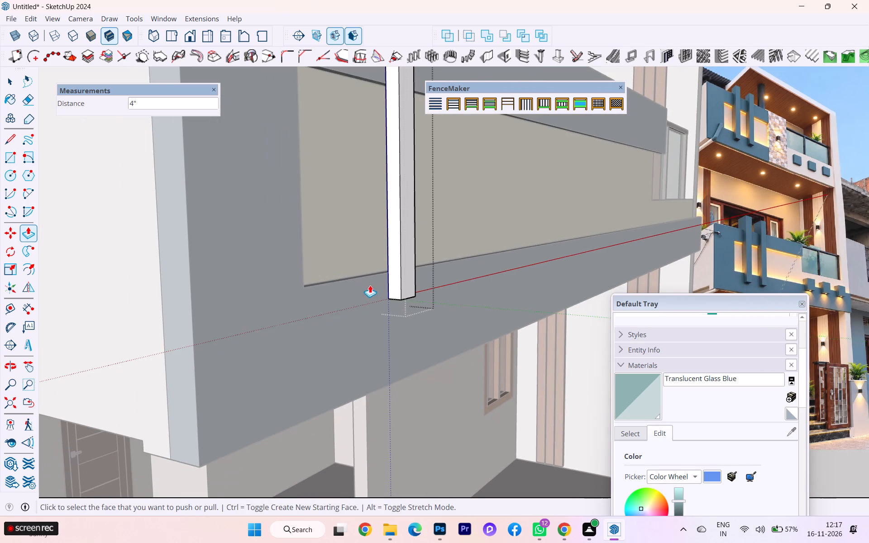
scroll(370, 285, "down", 2)
middle_click_drag(459, 287, 151, 308)
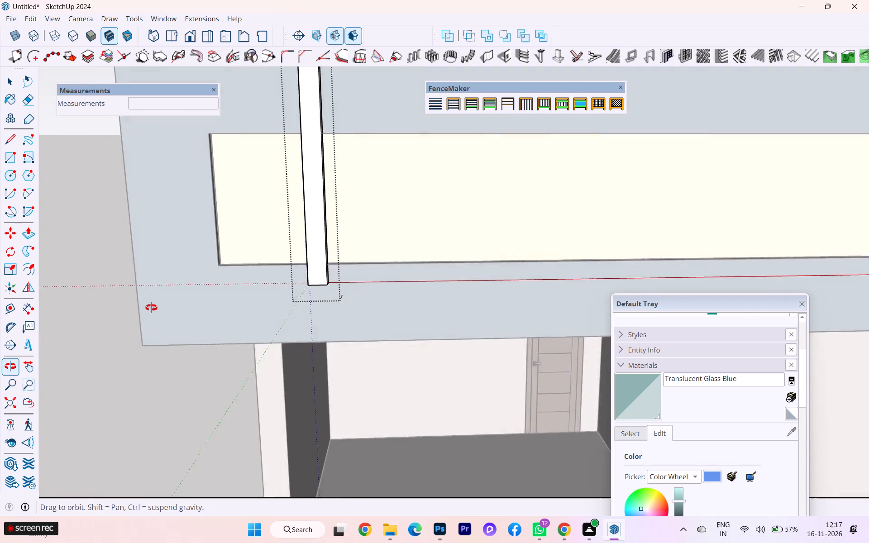
middle_click_drag(151, 308, 152, 308)
scroll(301, 265, "down", 1)
middle_click_drag(304, 268, 509, 369)
scroll(485, 310, "down", 2)
scroll(484, 310, "up", 2)
scroll(483, 309, "down", 2)
scroll(477, 305, "up", 1)
scroll(472, 301, "down", 3)
scroll(453, 293, "up", 2)
scroll(453, 293, "down", 2)
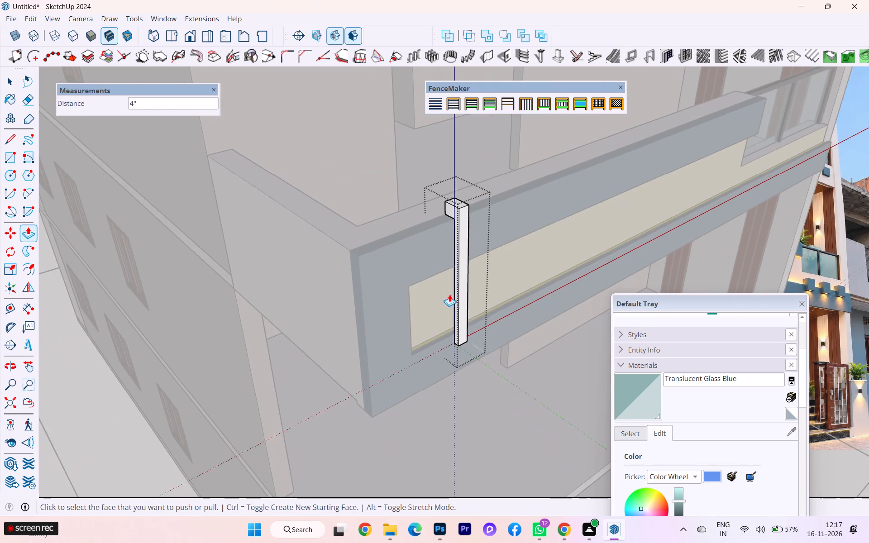
left_click(8, 81)
left_click(97, 368)
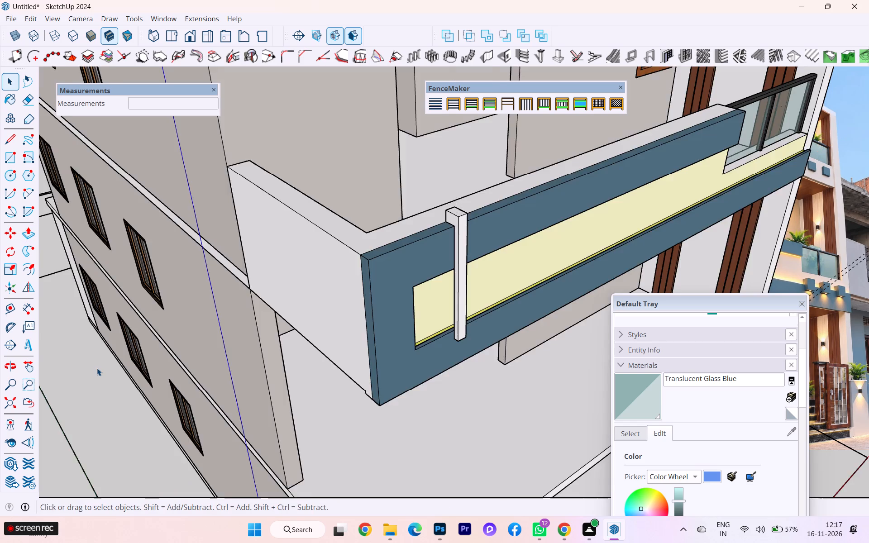
Copy the fin 1' along the parapet, away from the solid corner.
scroll(263, 358, "down", 2)
middle_click_drag(338, 354, 228, 312)
scroll(242, 308, "down", 2)
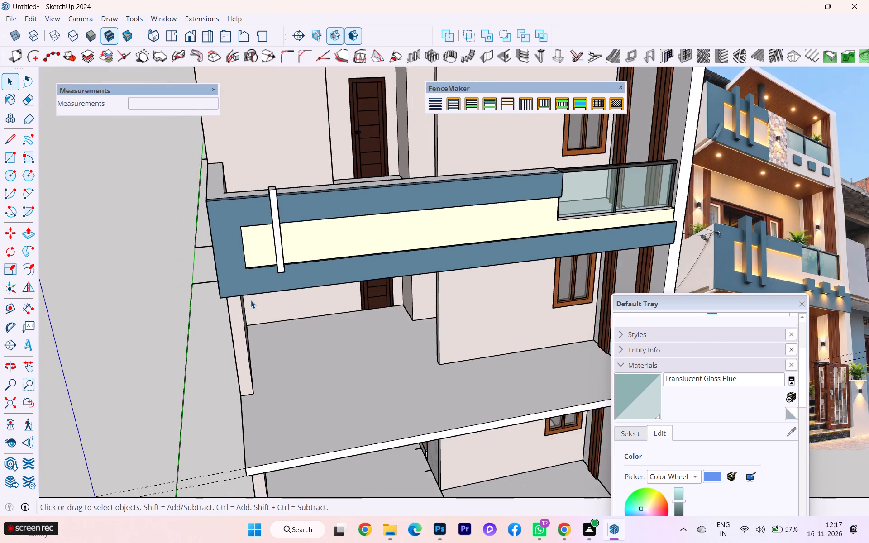
scroll(251, 300, "down", 2)
scroll(262, 247, "up", 3)
left_click(274, 242)
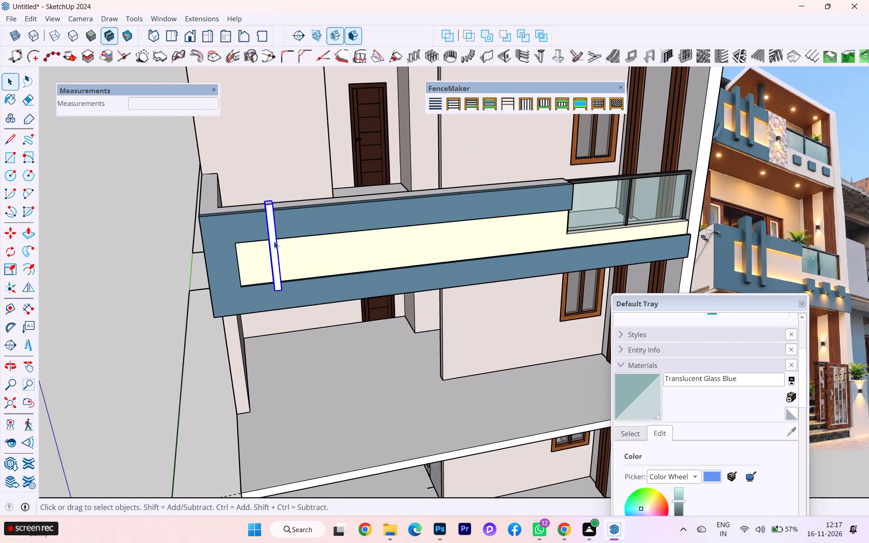
scroll(274, 241, "up", 3)
key("m")
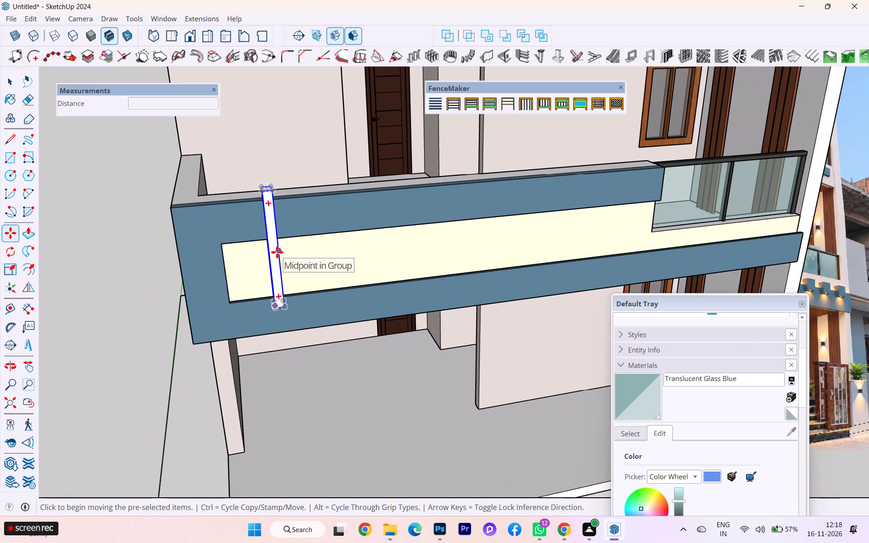
key("Return")
scroll(275, 259, "up", 2)
scroll(274, 259, "down", 1)
scroll(274, 260, "up", 4)
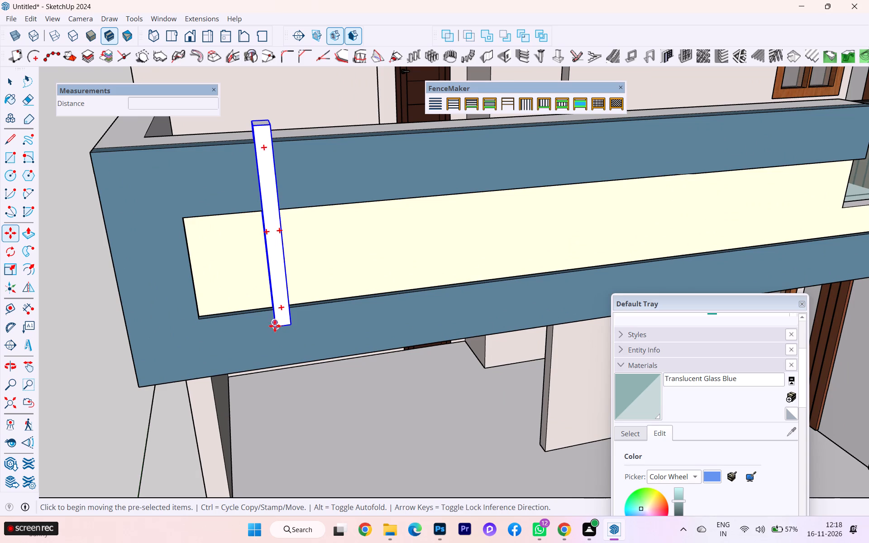
left_click(274, 326)
scroll(308, 325, "down", 4)
scroll(304, 323, "up", 1)
scroll(304, 323, "down", 2)
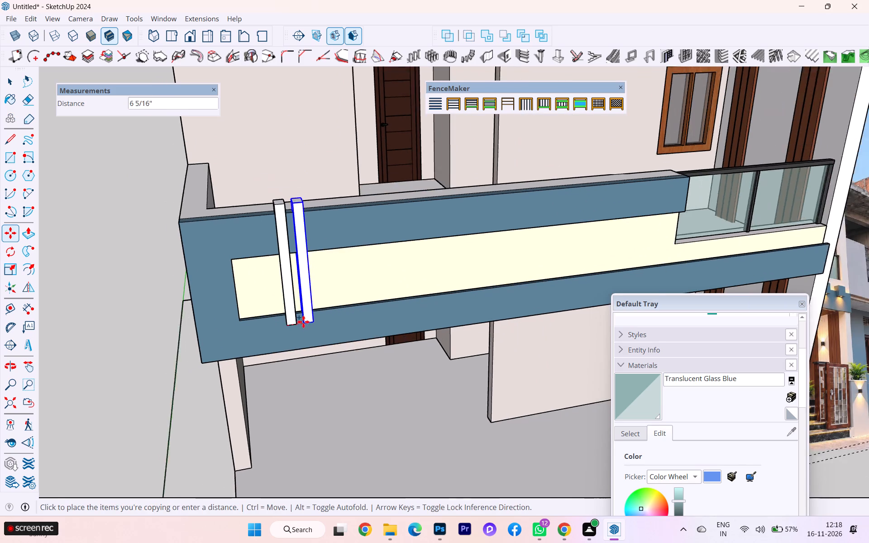
scroll(303, 322, "down", 2)
scroll(303, 321, "up", 1)
scroll(303, 321, "down", 3)
scroll(311, 318, "up", 2)
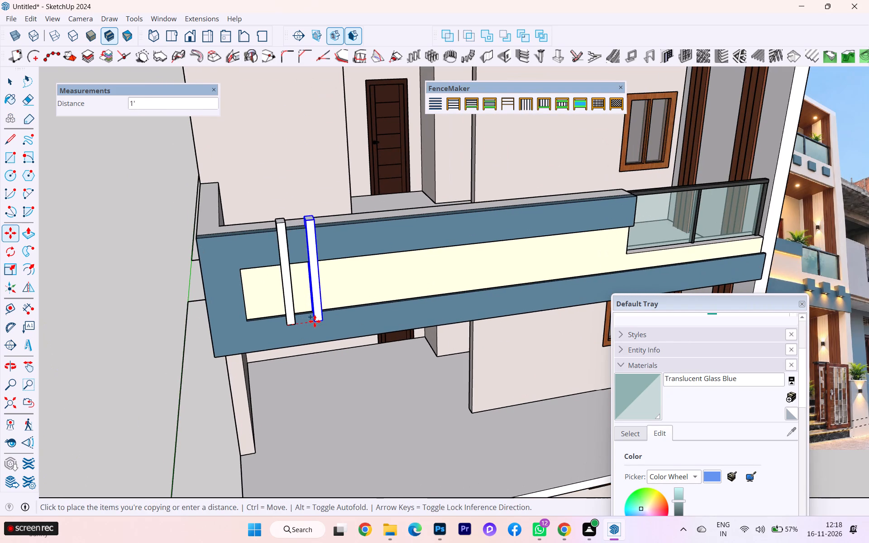
left_click(317, 321)
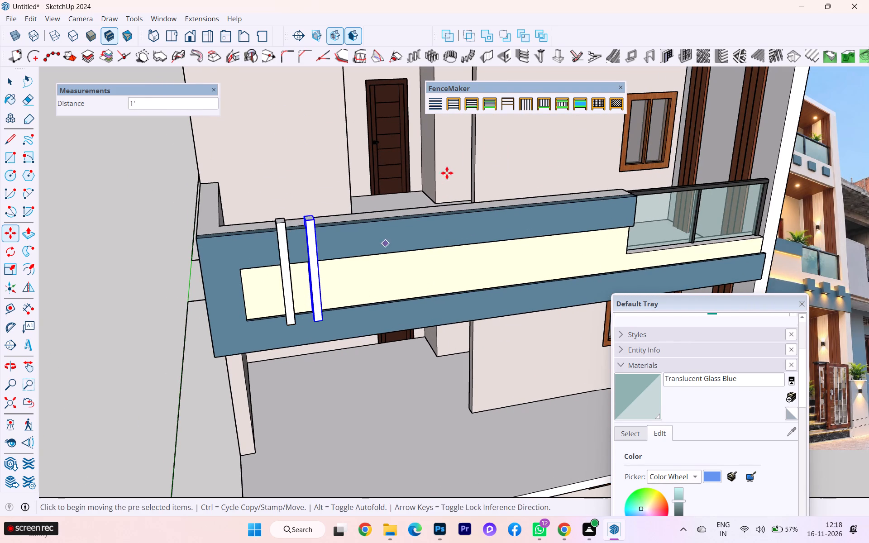
Open the copied fin's group and paint all its faces with the blue sampled from the parapet's upper band.
left_click(0, 80)
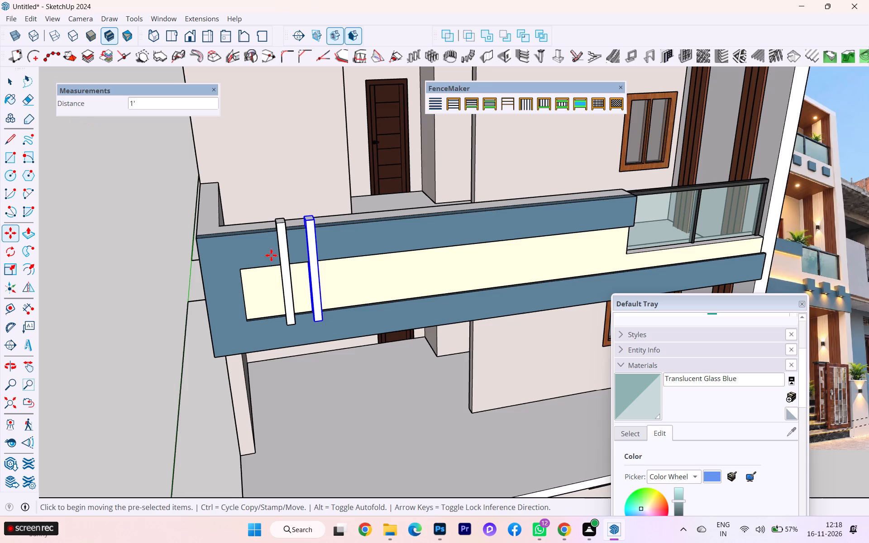
scroll(277, 261, "up", 2)
left_click(10, 81)
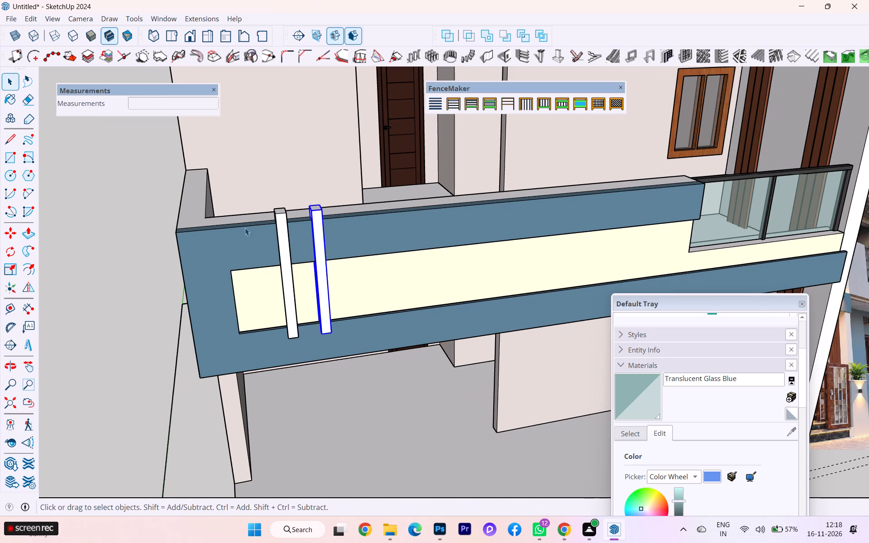
triple_click(320, 243)
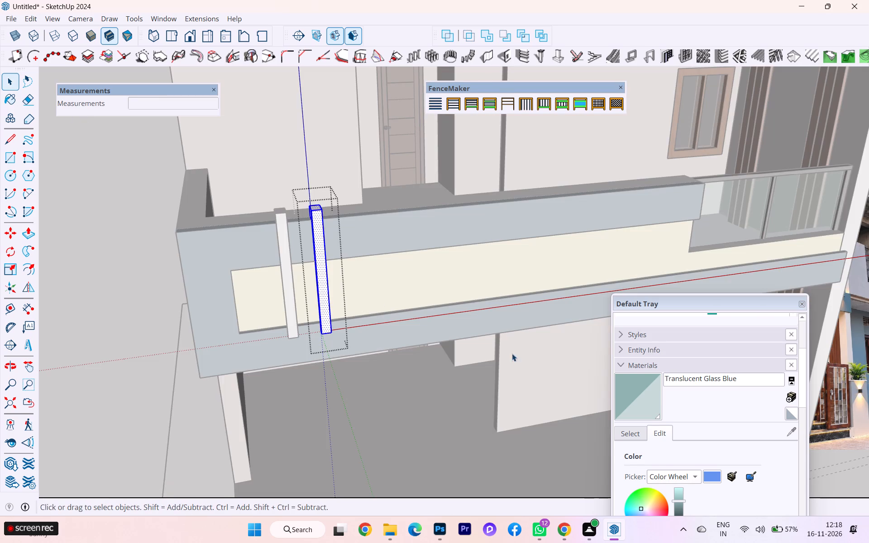
scroll(676, 393, "down", 1)
left_click_drag(691, 299, 684, 193)
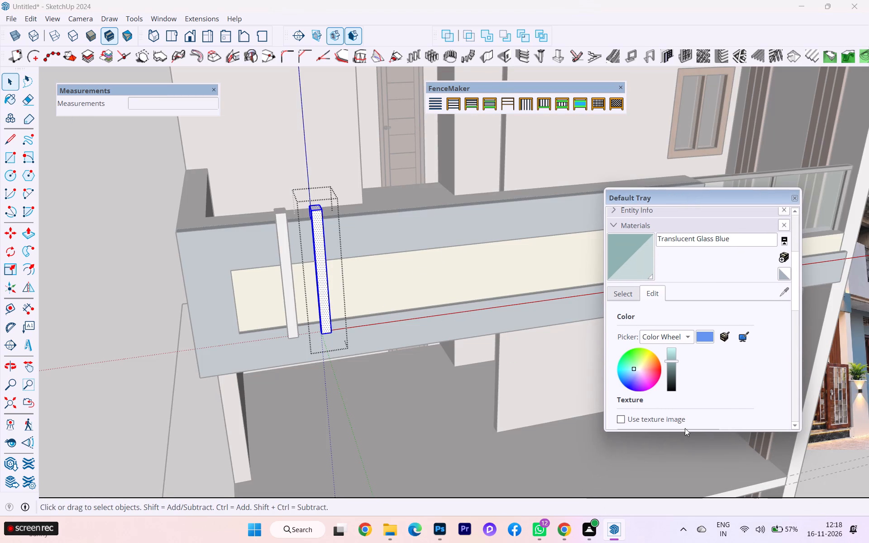
left_click_drag(686, 429, 697, 481)
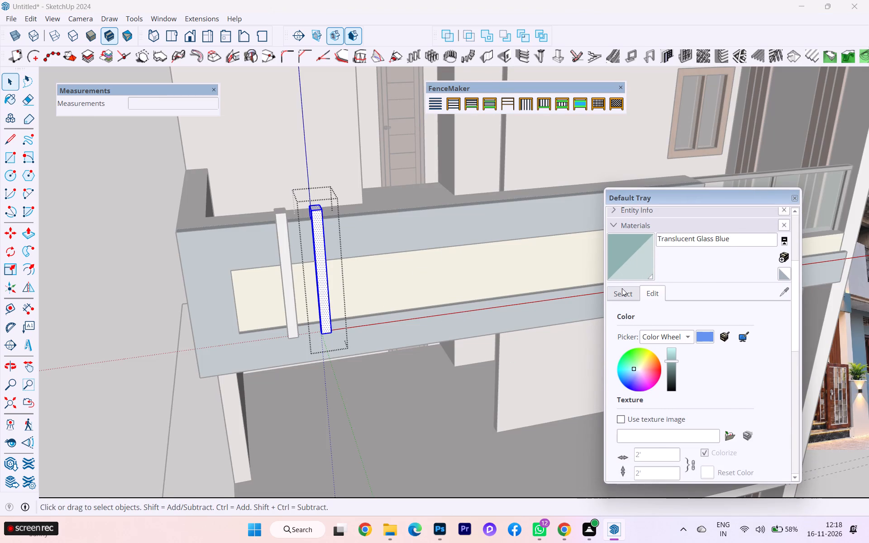
left_click(621, 292)
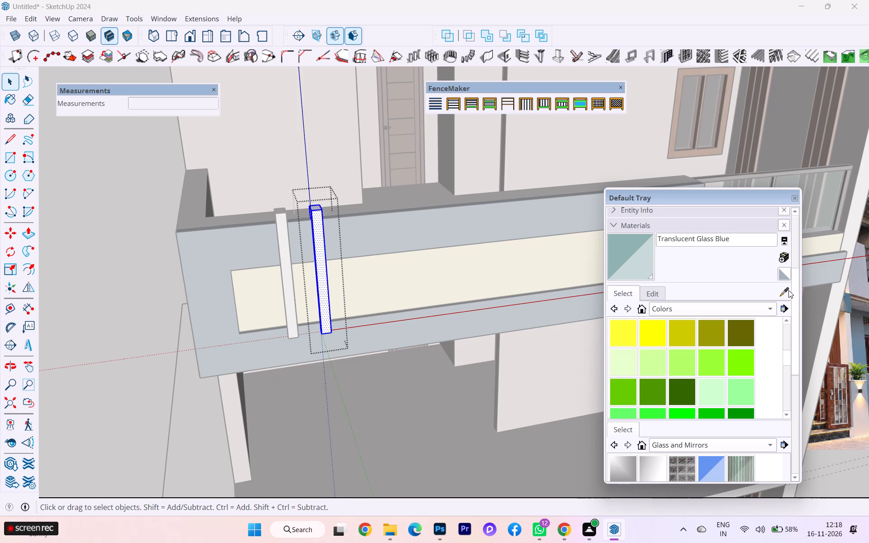
left_click(788, 290)
left_click(477, 215)
left_click(316, 228)
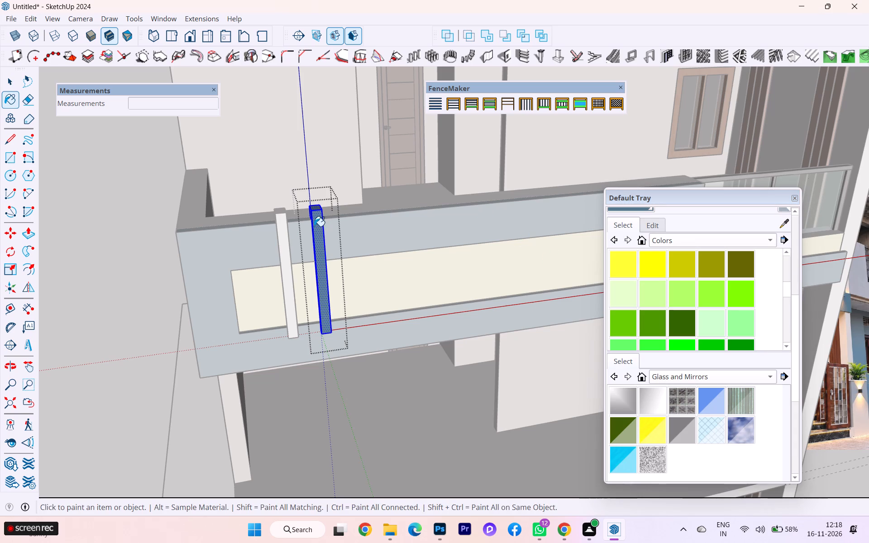
left_click(284, 224)
left_click(1, 84)
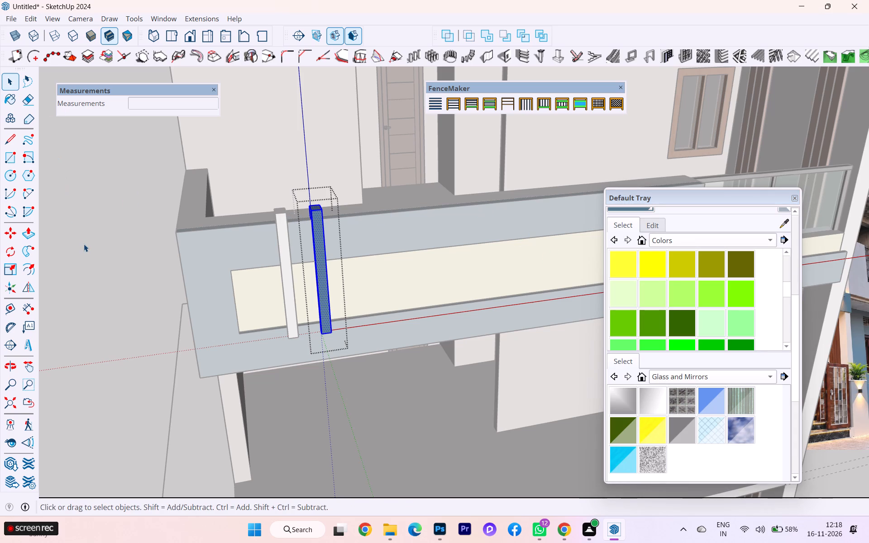
left_click(84, 244)
Open the original fin's group and paint all its faces with the blue sampled from the copied fin.
triple_click(283, 245)
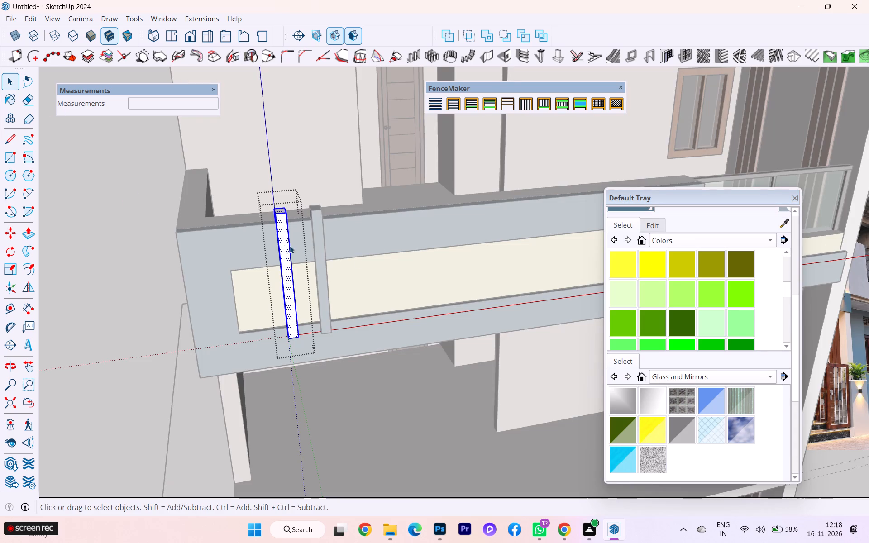
left_click(782, 224)
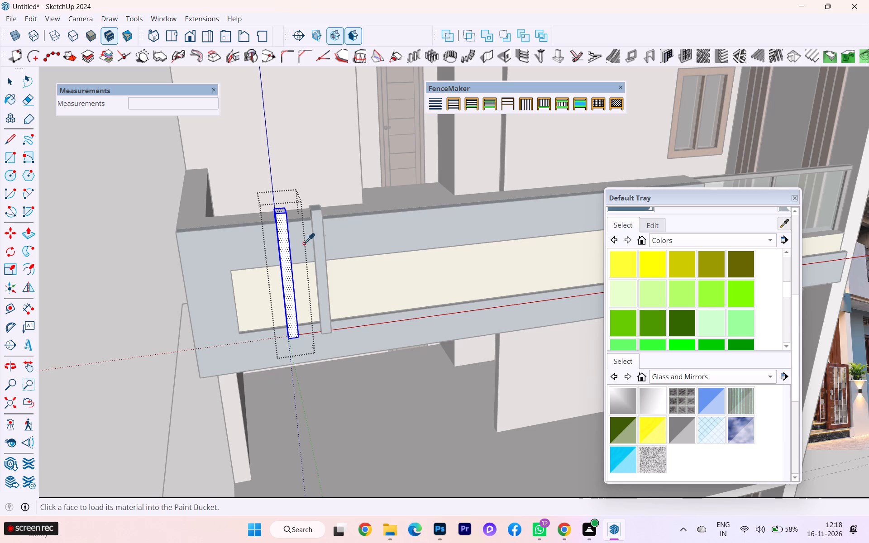
left_click(322, 236)
left_click(290, 243)
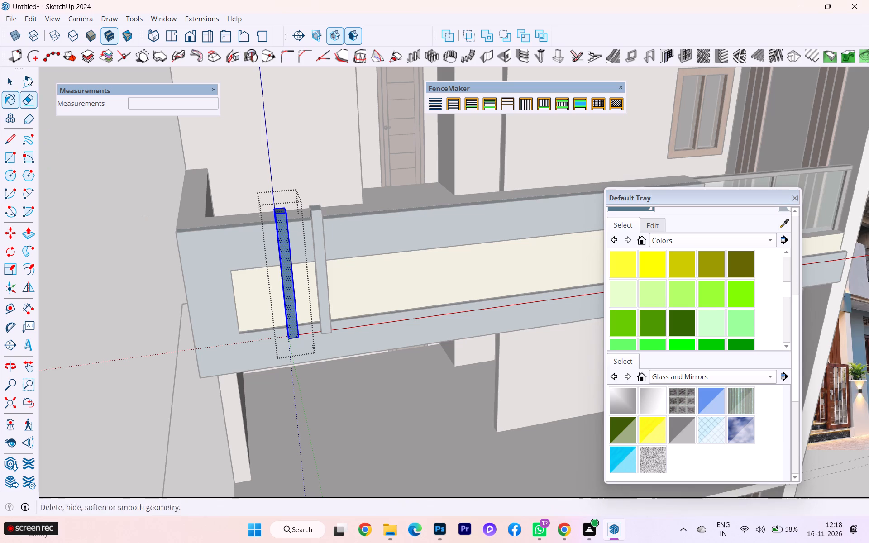
left_click(4, 79)
left_click(92, 176)
scroll(133, 310, "down", 3)
scroll(133, 313, "up", 2)
scroll(133, 313, "down", 2)
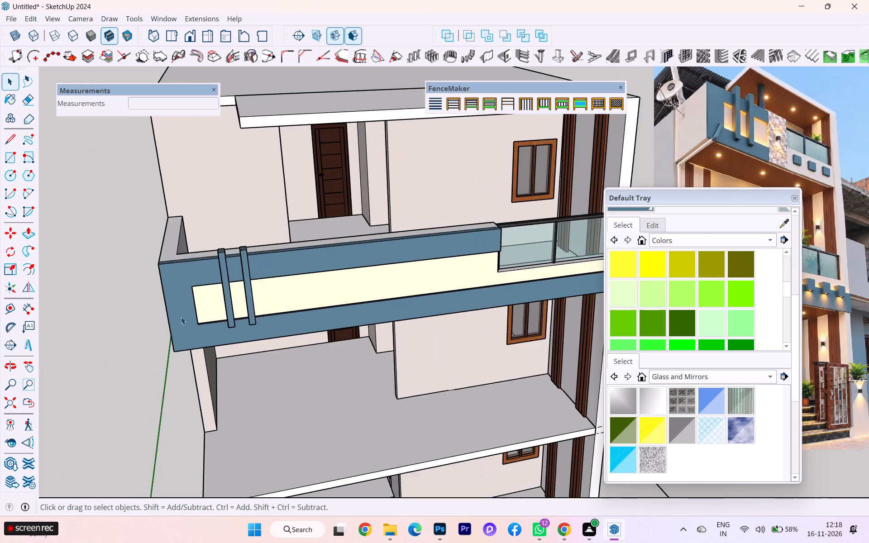
scroll(181, 317, "down", 2)
left_click_drag(711, 196, 747, 323)
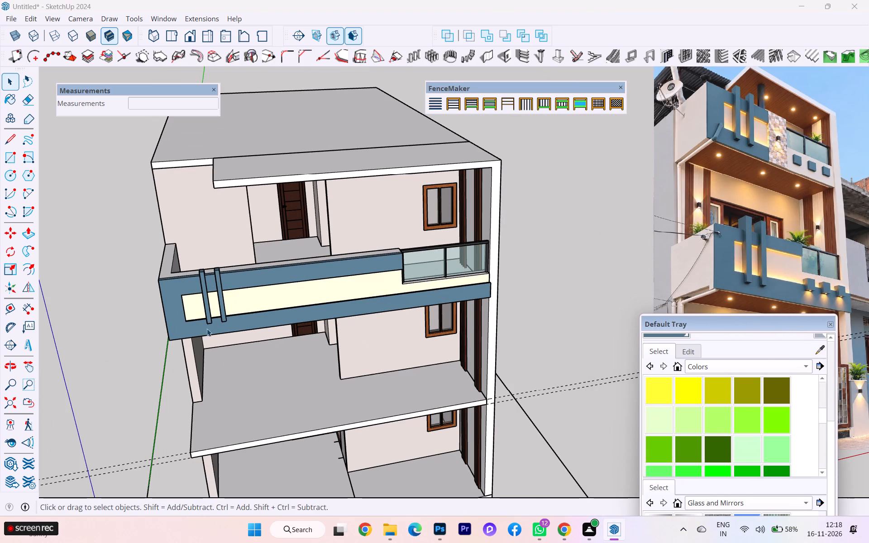
Examine the two blue fins on the balcony parapet from the front and the side corner, against the reference facade photo.
middle_click_drag(192, 327, 267, 257)
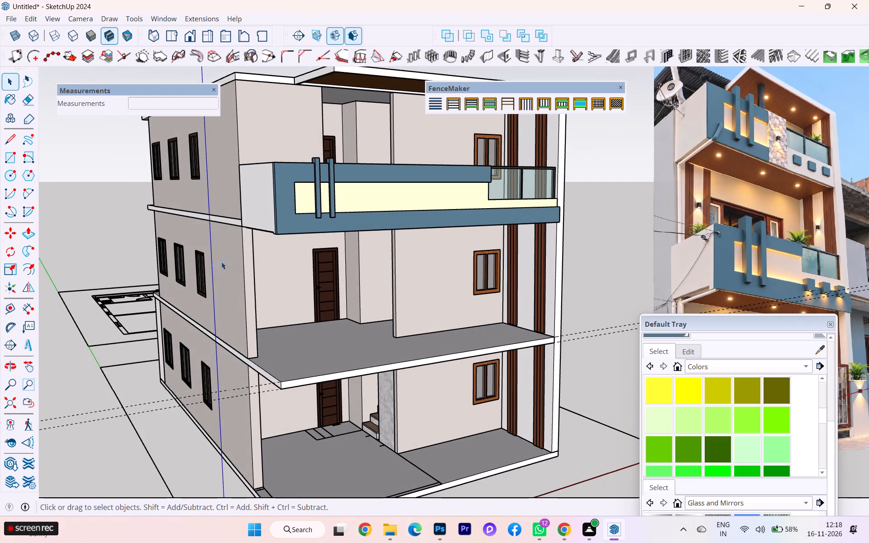
scroll(392, 263, "down", 1)
middle_click_drag(392, 263, 286, 268)
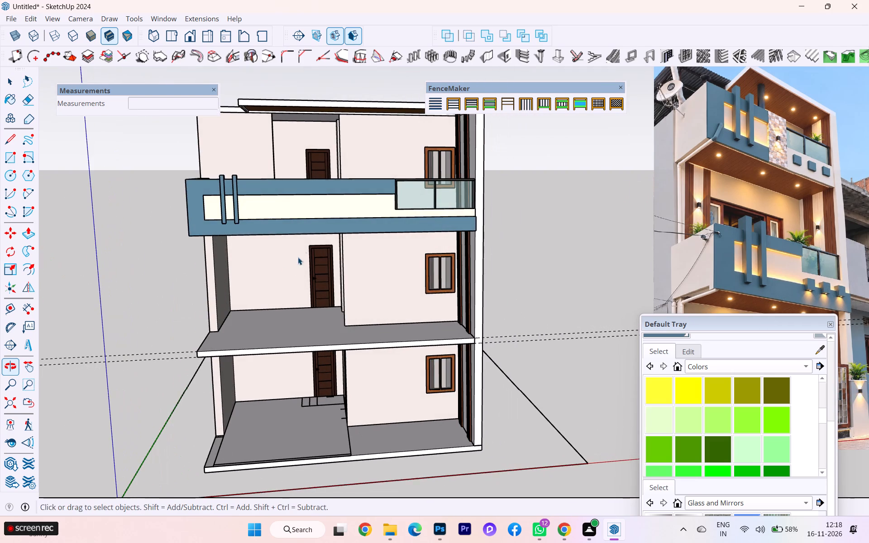
scroll(323, 243, "up", 2)
scroll(385, 239, "up", 2)
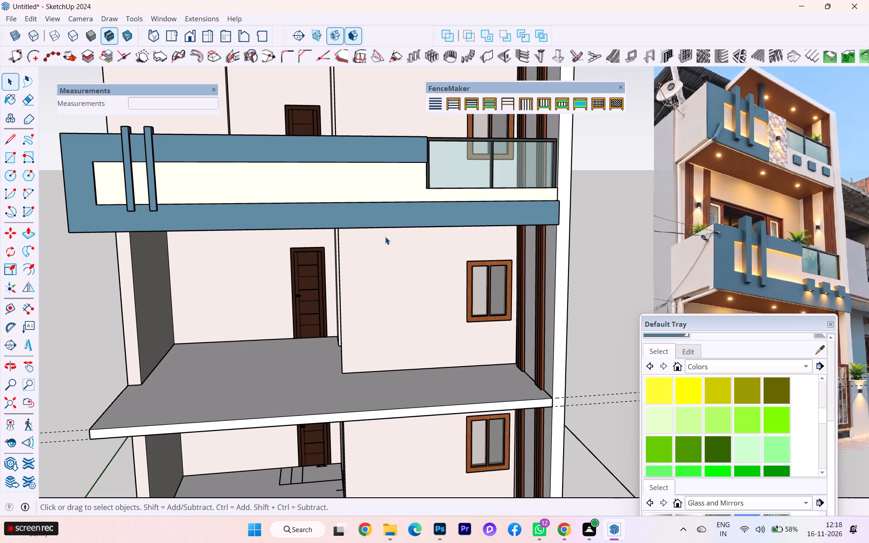
scroll(249, 267, "down", 1)
middle_click_drag(261, 274, 410, 287)
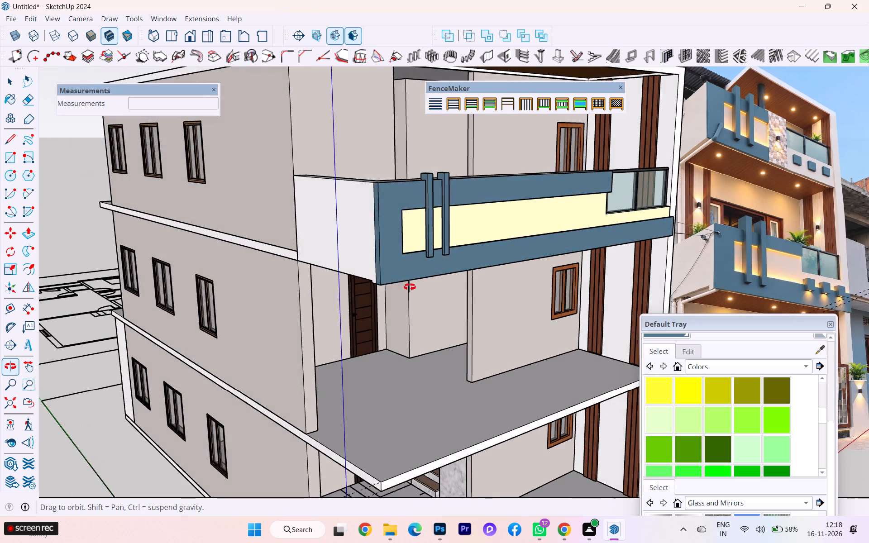
middle_click_drag(410, 287, 411, 287)
scroll(514, 203, "up", 3)
scroll(434, 173, "up", 2)
scroll(412, 187, "down", 4)
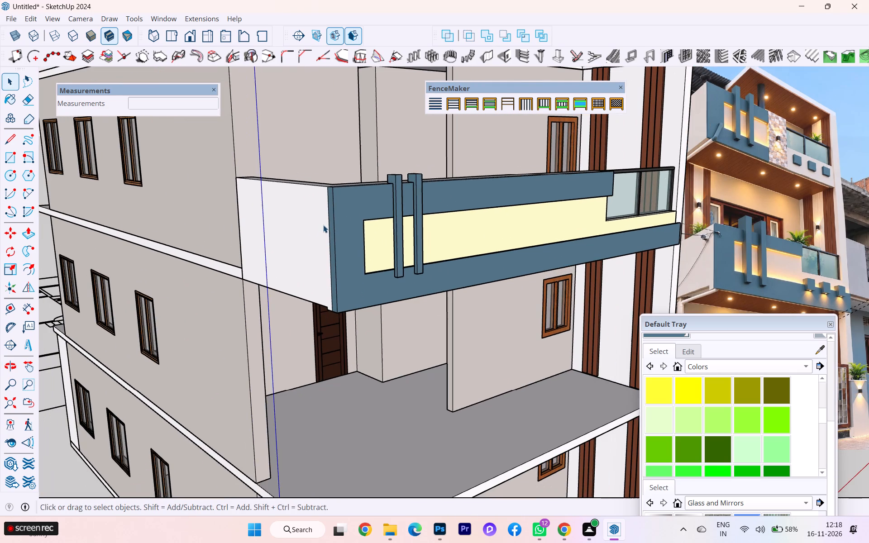
scroll(411, 177, "up", 6)
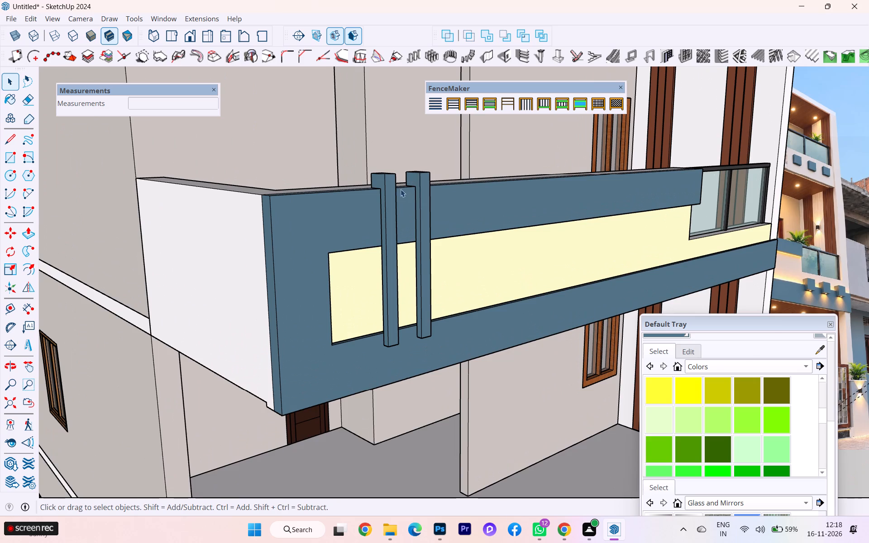
scroll(389, 198, "up", 5)
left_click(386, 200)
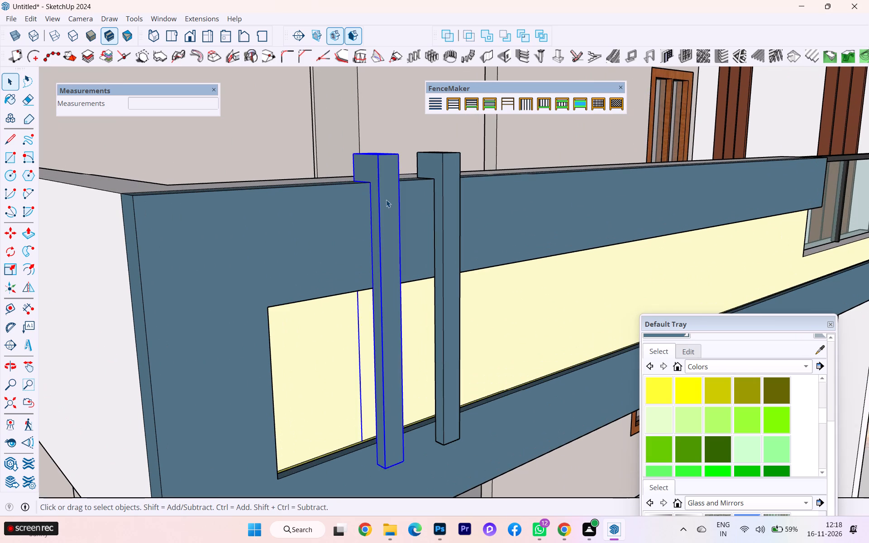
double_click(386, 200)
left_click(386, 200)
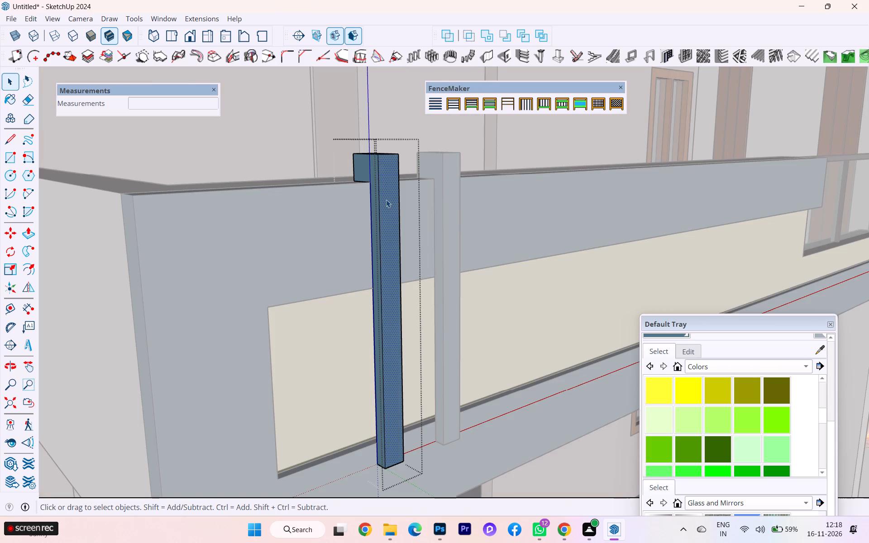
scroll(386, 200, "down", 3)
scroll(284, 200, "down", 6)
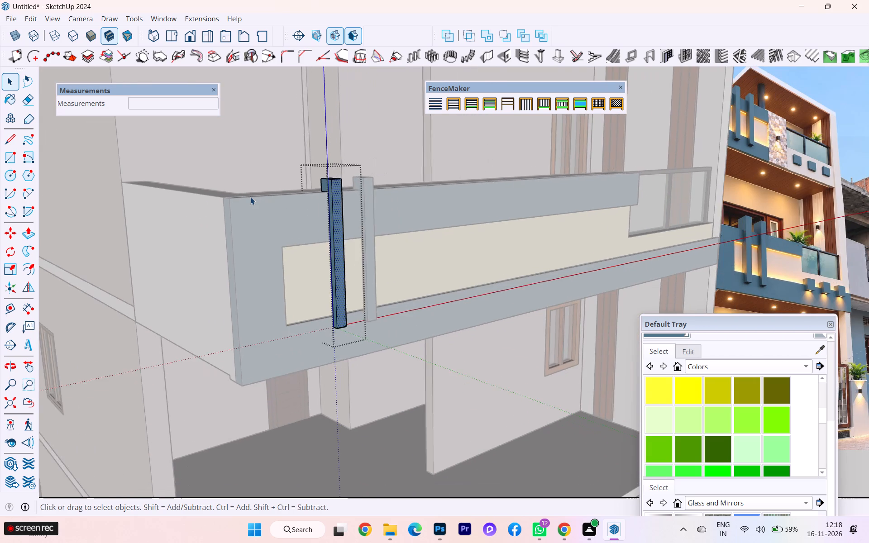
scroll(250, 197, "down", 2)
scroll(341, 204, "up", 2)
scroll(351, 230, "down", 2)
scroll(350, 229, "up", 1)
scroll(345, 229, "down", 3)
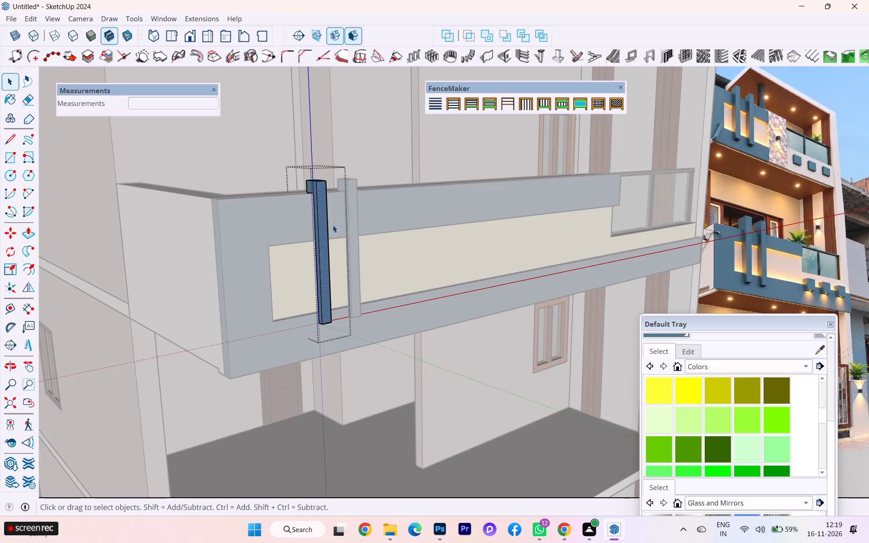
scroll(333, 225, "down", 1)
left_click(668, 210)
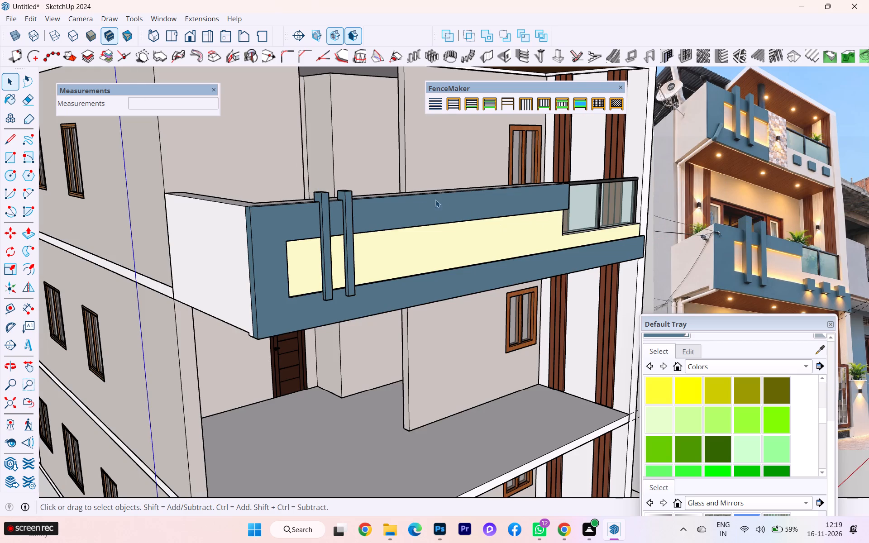
Open the copied fin's group, push/pull its front face 2" outward from the parapet, and close the group.
scroll(368, 210, "up", 3)
middle_click_drag(355, 225, 274, 237)
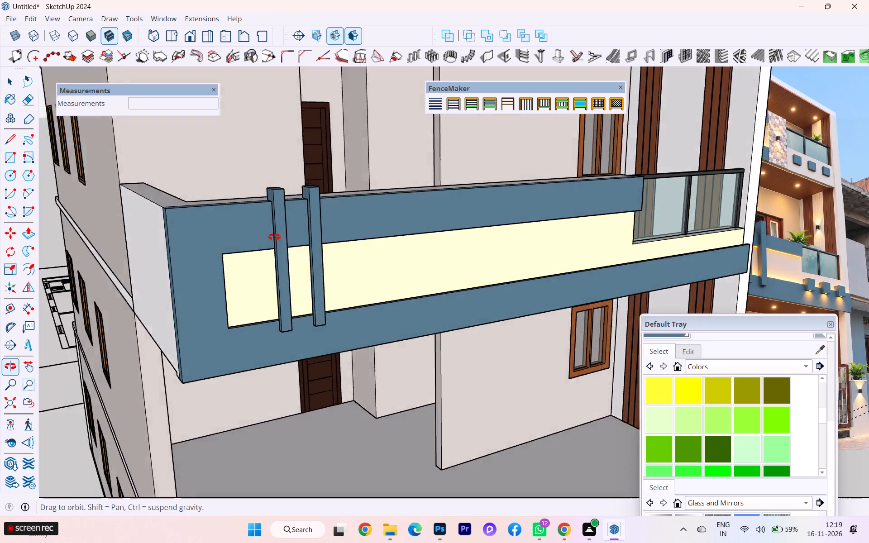
middle_click_drag(274, 237, 0, 289)
scroll(230, 211, "up", 7)
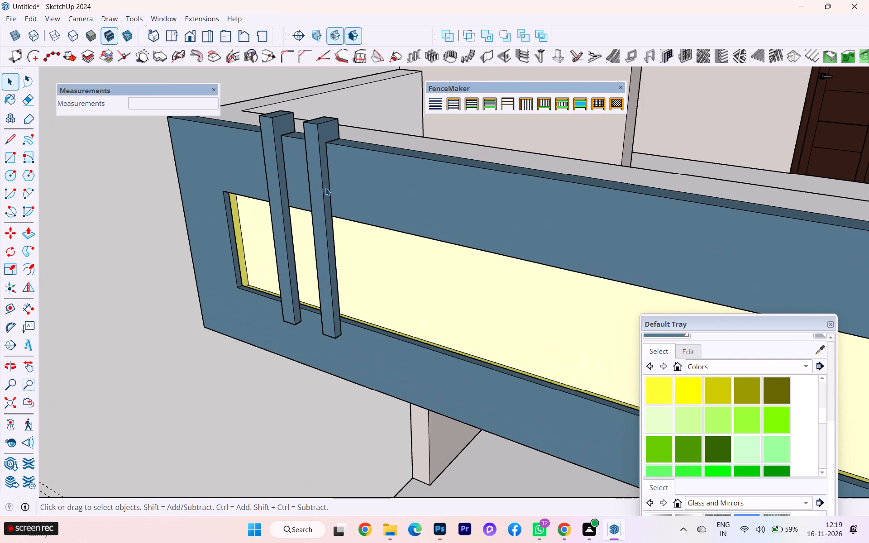
double_click(325, 188)
scroll(325, 186, "up", 3)
left_click(325, 185)
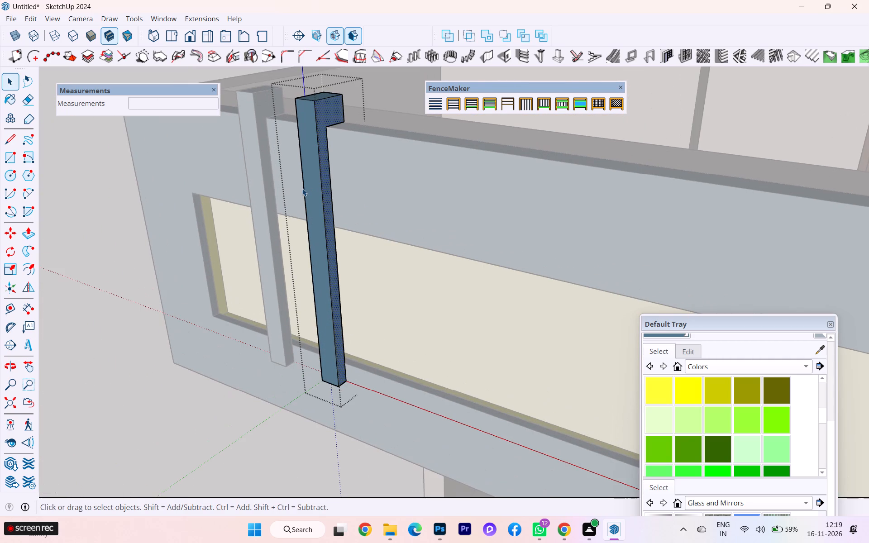
left_click(307, 183)
key("p")
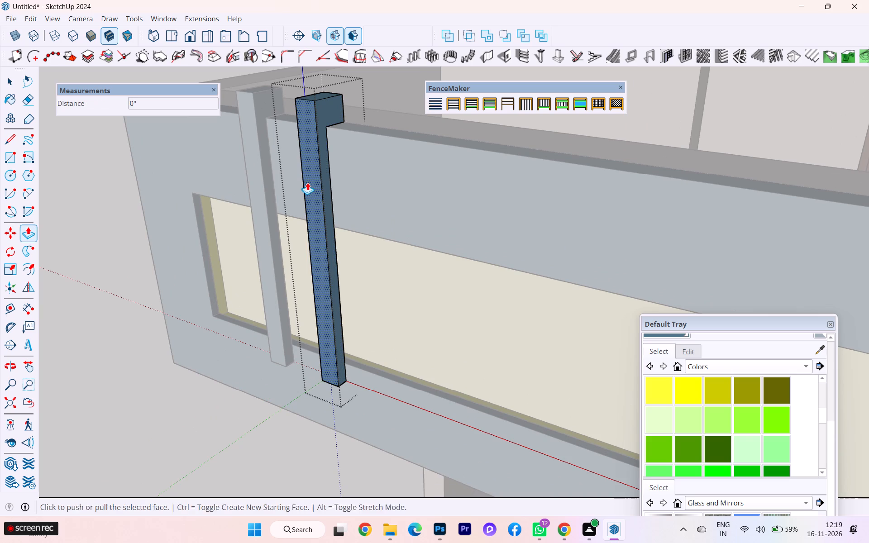
left_click(307, 182)
key("2")
key("Return")
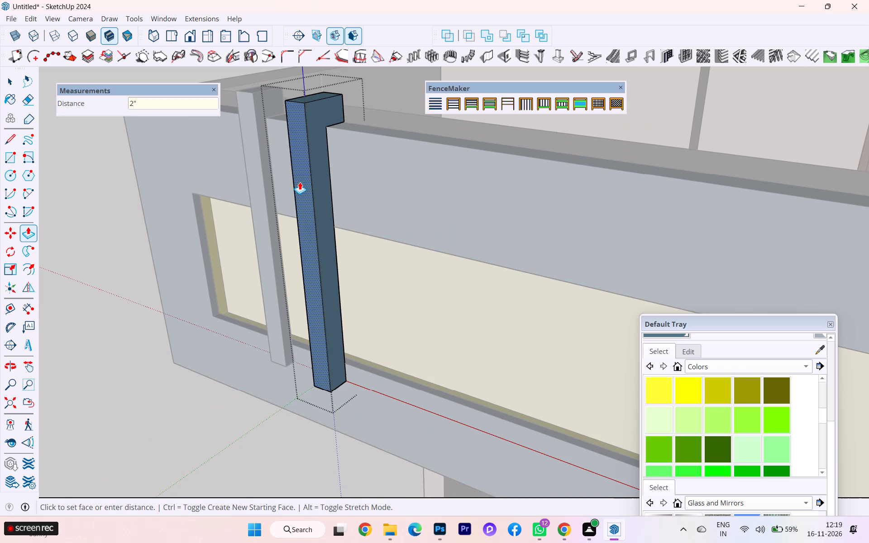
middle_click_drag(299, 200, 537, 202)
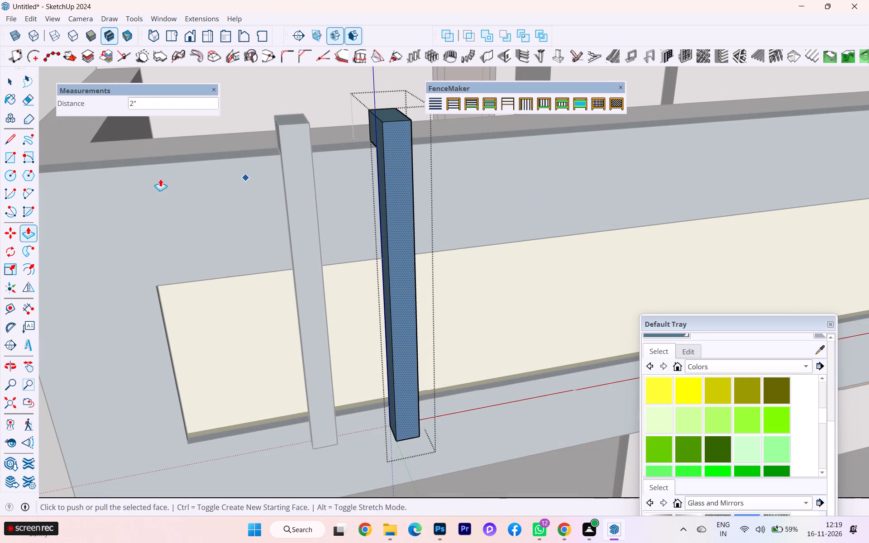
left_click(13, 79)
scroll(347, 215, "down", 6)
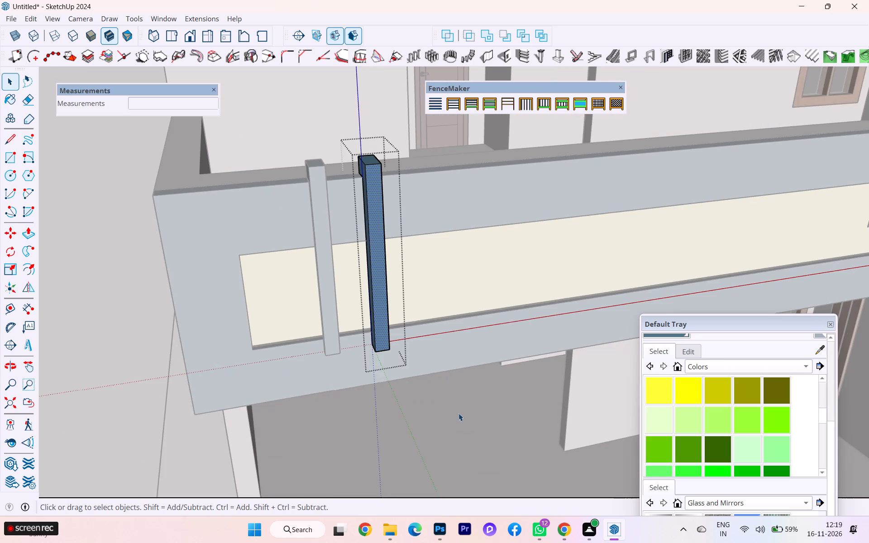
left_click(458, 414)
Open the original fin's group near the solid corner, push/pull its front face 2" outward, and close the group.
double_click(327, 286)
left_click(325, 279)
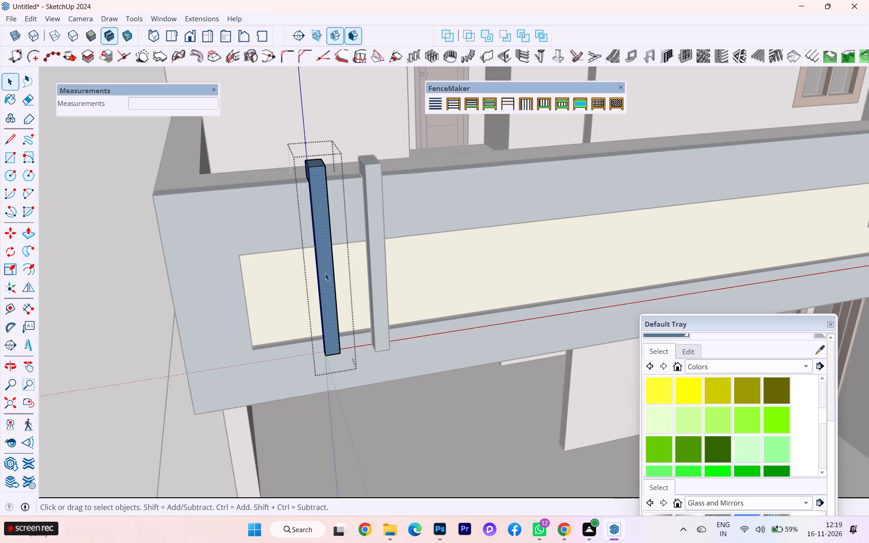
key("p")
left_click(325, 273)
key("2")
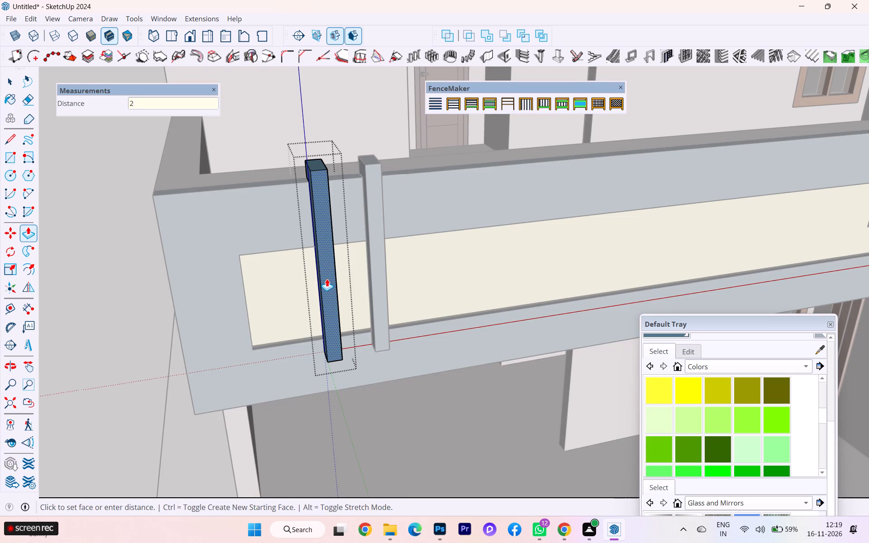
key("Return")
left_click(9, 79)
left_click(53, 206)
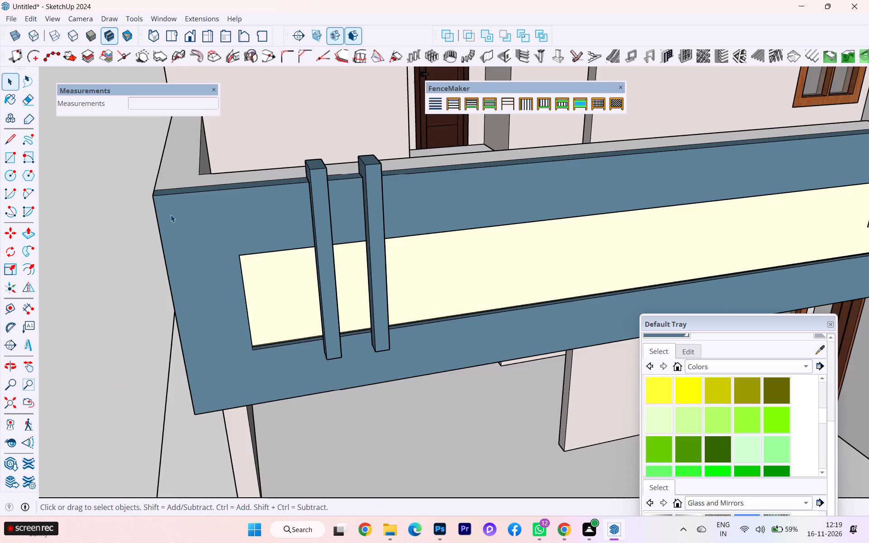
Examine the deepened fins and the whole balcony front from several angles, against the reference photo.
scroll(485, 232, "down", 2)
middle_click_drag(494, 246, 356, 294)
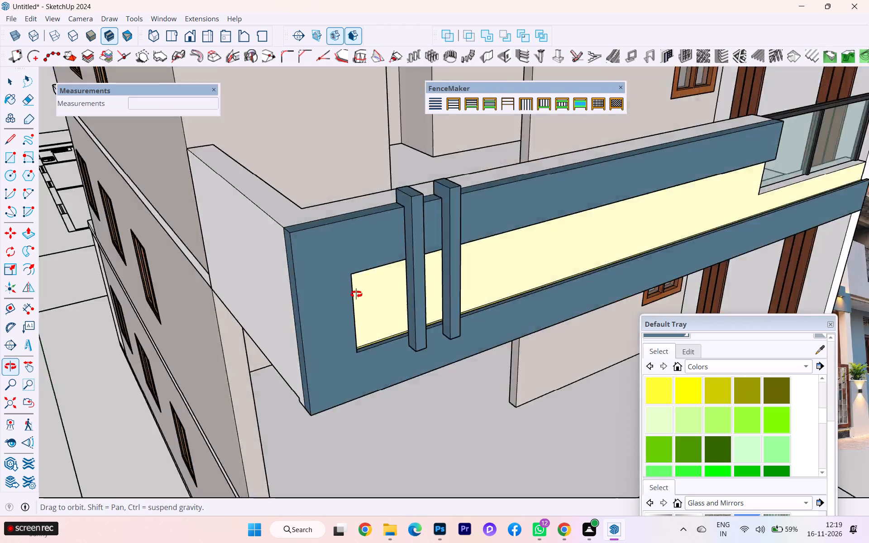
middle_click_drag(356, 294, 132, 314)
scroll(310, 284, "down", 2)
middle_click_drag(320, 286, 451, 214)
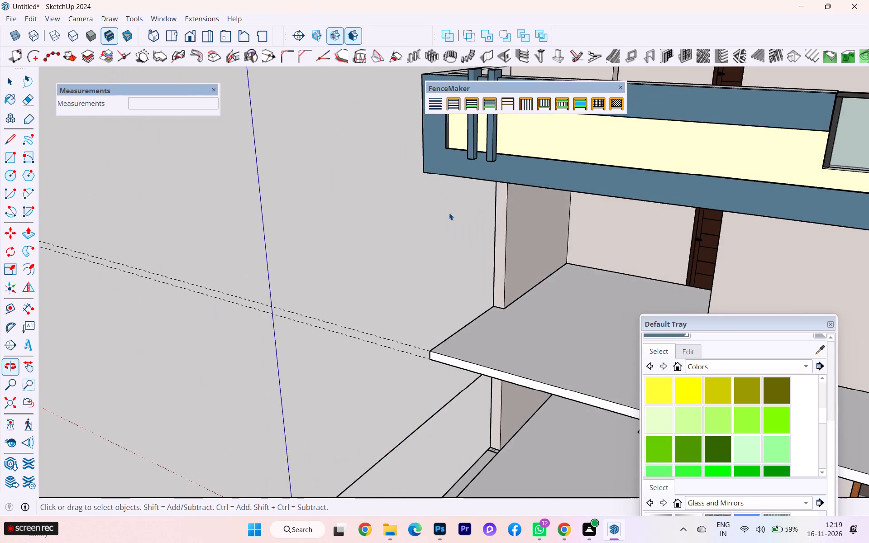
scroll(427, 223, "down", 2)
scroll(411, 230, "up", 2)
scroll(407, 231, "down", 4)
left_click(326, 238)
scroll(515, 212, "down", 1)
middle_click_drag(529, 212, 606, 188)
scroll(610, 184, "down", 1)
scroll(610, 184, "up", 3)
scroll(566, 181, "up", 2)
scroll(369, 216, "up", 1)
scroll(368, 216, "down", 3)
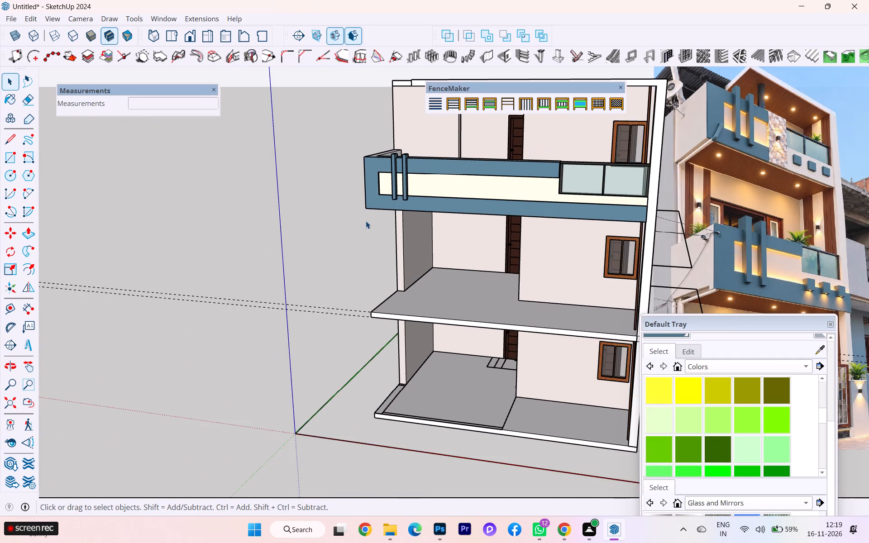
middle_click_drag(377, 201, 399, 184)
scroll(398, 191, "up", 2)
scroll(398, 191, "down", 1)
scroll(398, 191, "up", 3)
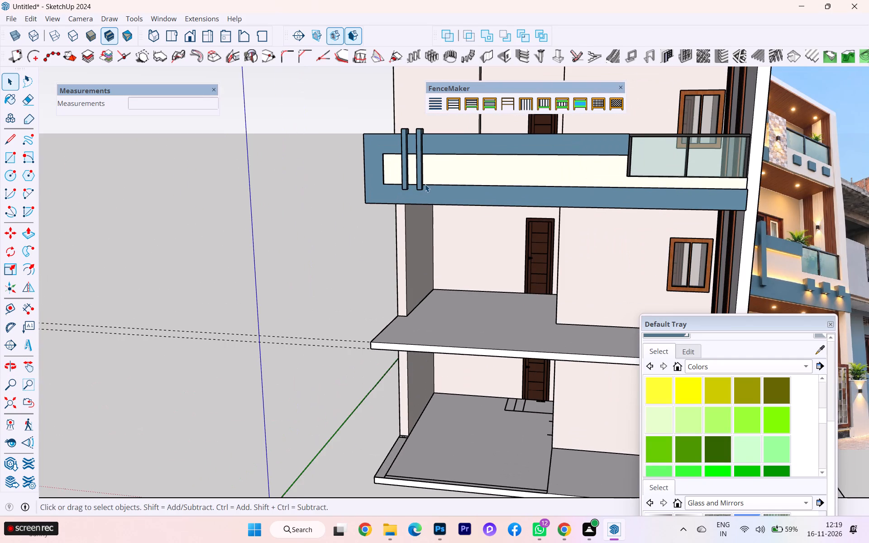
scroll(425, 184, "up", 2)
scroll(418, 184, "down", 1)
Open the original fin's group, extend its bottom face 4" downward over the parapet's lower band, and close the group.
middle_click_drag(414, 184, 429, 115)
scroll(426, 117, "up", 2)
scroll(426, 117, "down", 1)
scroll(426, 117, "up", 2)
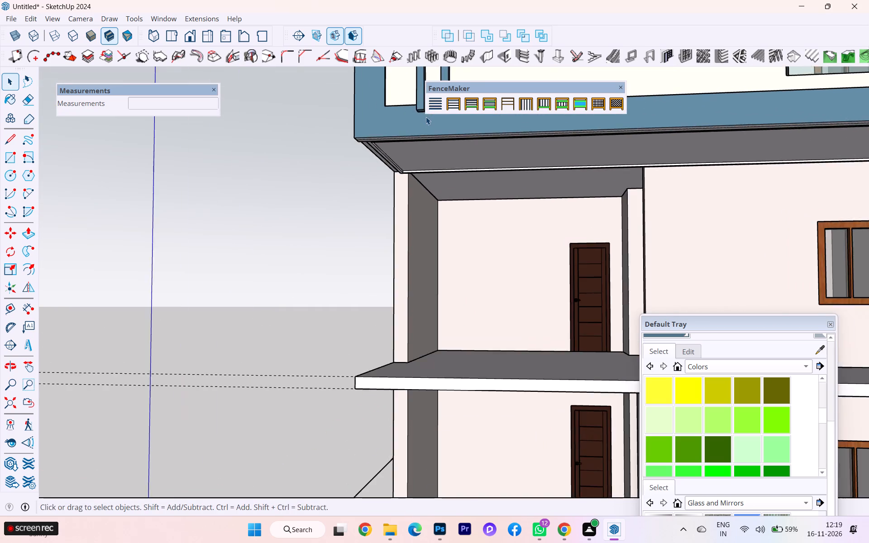
scroll(426, 117, "up", 2)
scroll(426, 117, "down", 4)
scroll(426, 117, "up", 16)
scroll(410, 124, "down", 1)
scroll(410, 124, "up", 12)
double_click(408, 90)
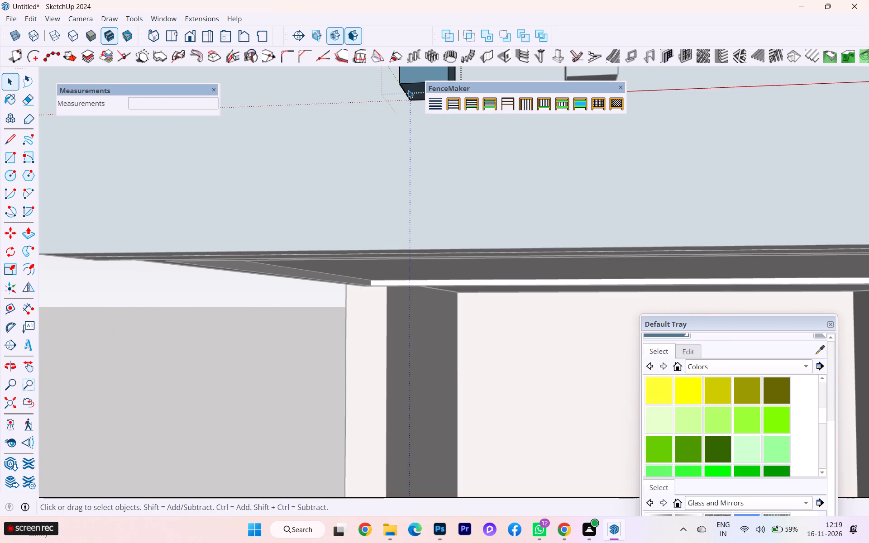
left_click(410, 93)
key("p")
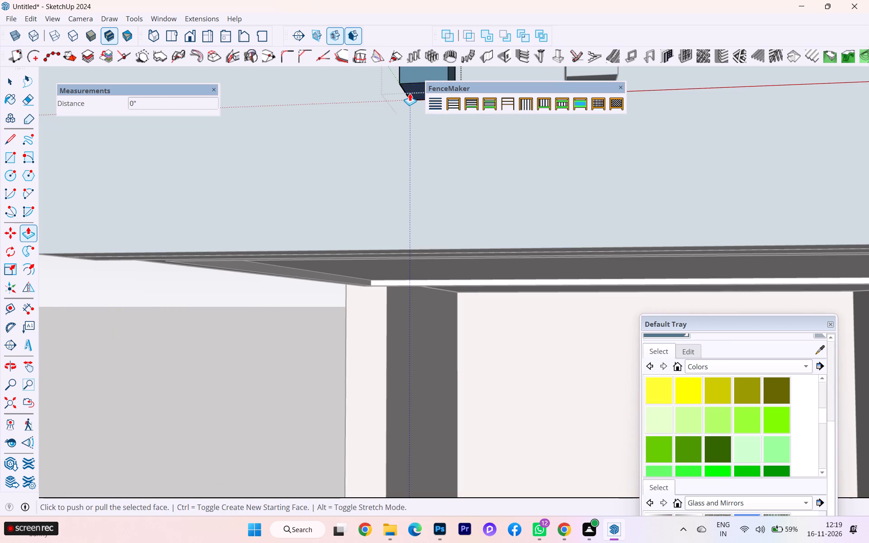
left_click(410, 93)
left_click(408, 145)
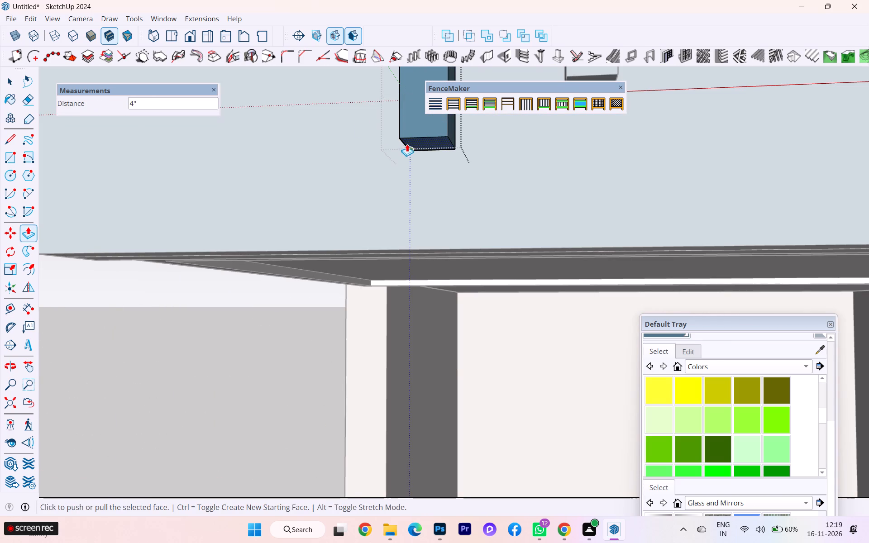
scroll(335, 110, "down", 3)
scroll(300, 166, "down", 2)
scroll(300, 167, "up", 1)
scroll(300, 169, "down", 2)
scroll(301, 172, "up", 1)
scroll(301, 172, "down", 2)
scroll(362, 256, "down", 3)
scroll(362, 256, "up", 1)
scroll(363, 257, "down", 4)
scroll(364, 260, "up", 1)
scroll(364, 260, "down", 2)
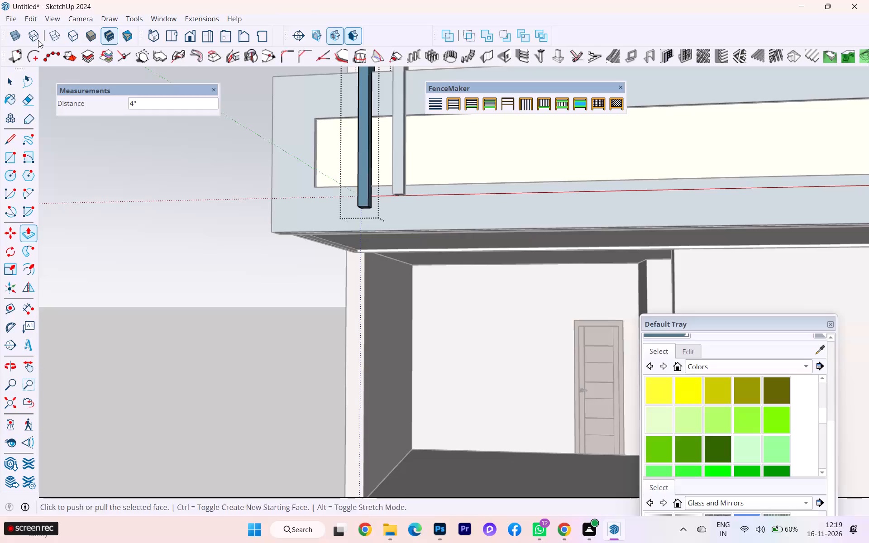
left_click(8, 79)
left_click(192, 186)
Open the copied fin's group, extend its bottom face down level with the original fin's lower end, and close the group.
scroll(468, 195, "up", 1)
scroll(468, 195, "down", 1)
scroll(468, 195, "up", 2)
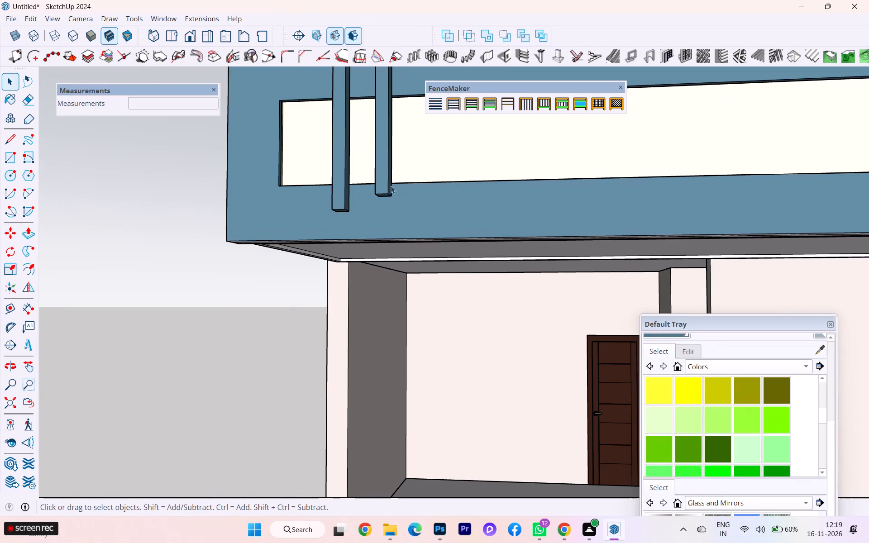
middle_click_drag(391, 186, 389, 170)
scroll(374, 182, "up", 5)
double_click(382, 197)
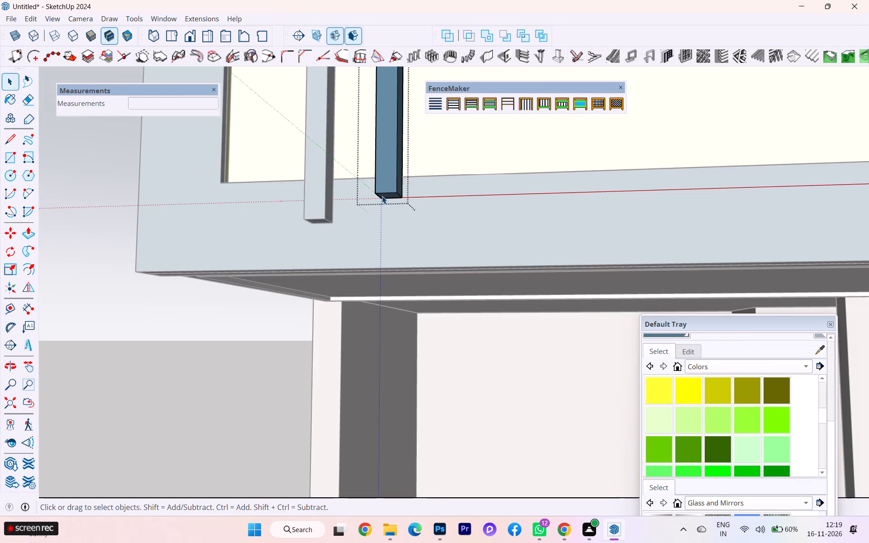
scroll(383, 196, "up", 8)
left_click(384, 197)
key("p")
left_click(384, 196)
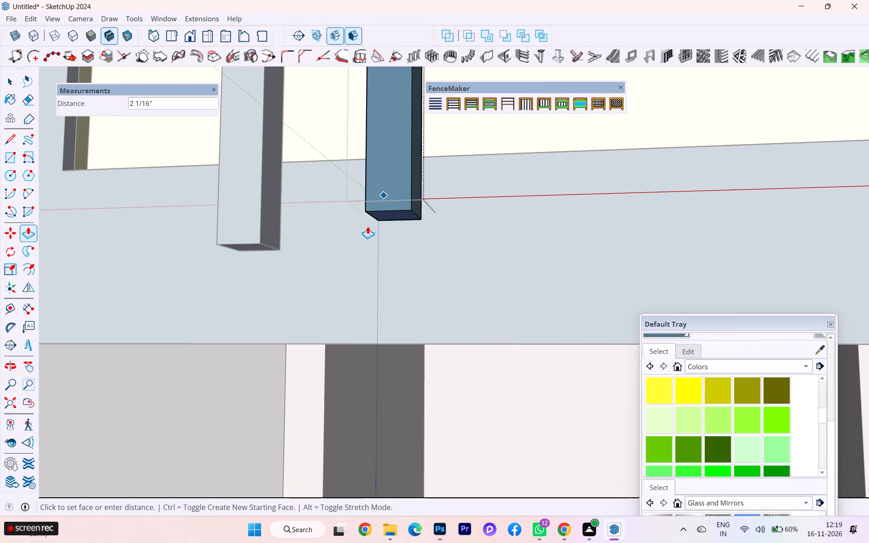
left_click(269, 243)
left_click(4, 82)
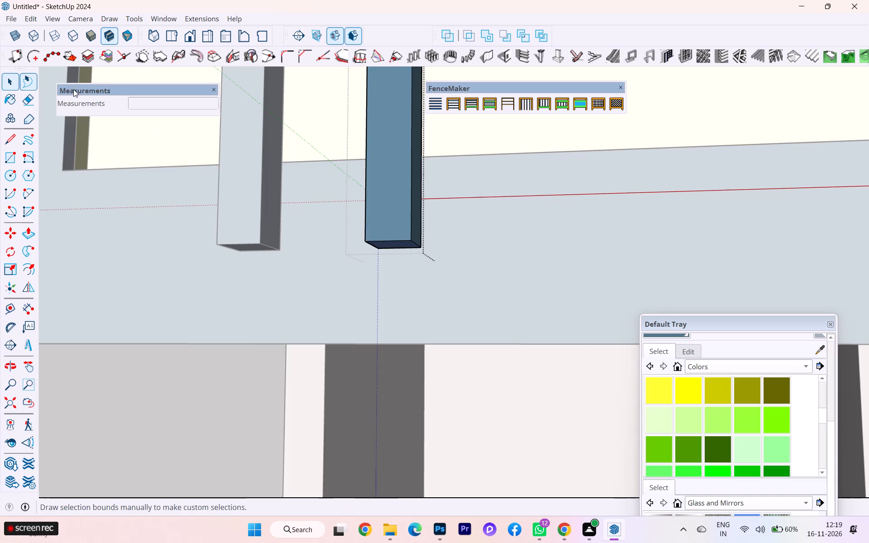
scroll(314, 115, "down", 10)
left_click(233, 291)
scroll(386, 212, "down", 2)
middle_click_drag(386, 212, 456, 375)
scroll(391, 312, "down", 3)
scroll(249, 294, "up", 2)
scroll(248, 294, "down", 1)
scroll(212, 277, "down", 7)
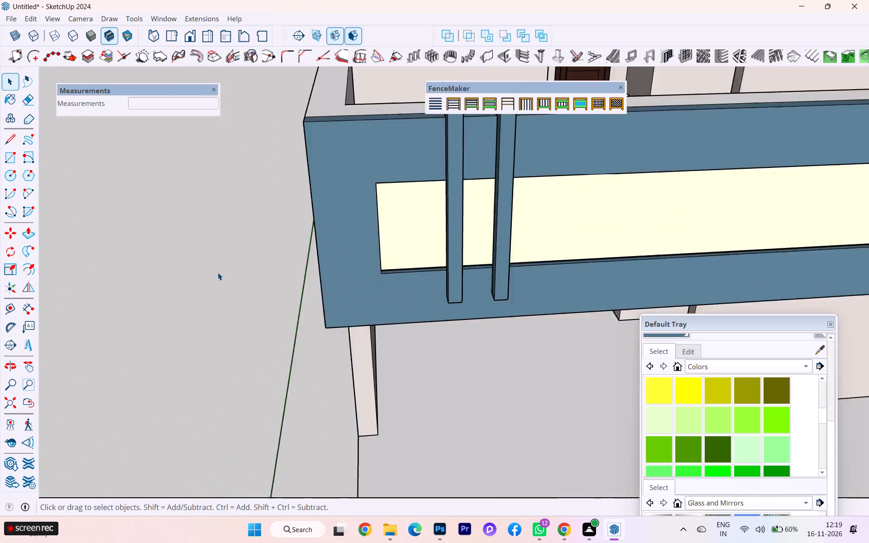
Examine the lengthened fins and the whole balcony front against the reference facade photo.
scroll(18, 179, "down", 11)
scroll(208, 254, "up", 2)
scroll(207, 253, "down", 3)
scroll(200, 248, "up", 1)
scroll(198, 246, "down", 1)
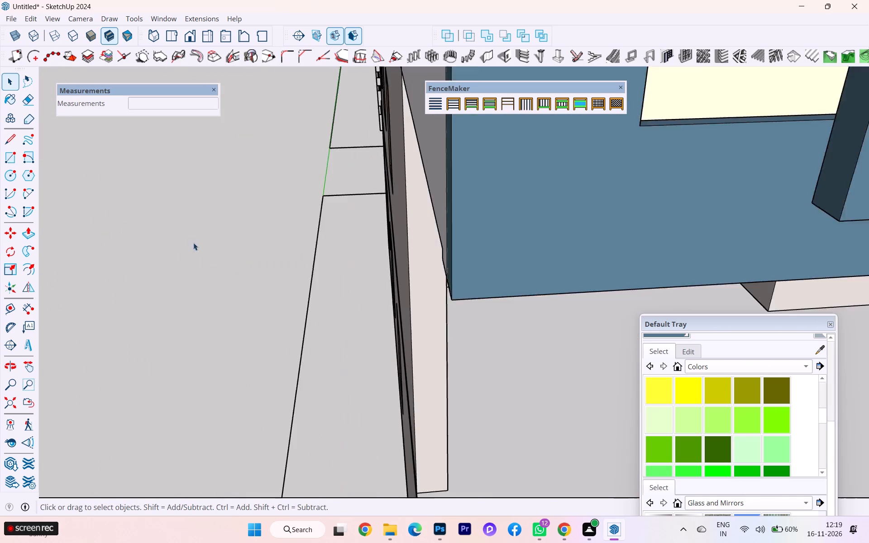
scroll(188, 229, "down", 3)
scroll(188, 229, "up", 2)
scroll(188, 229, "down", 3)
scroll(196, 226, "up", 2)
scroll(196, 226, "down", 2)
scroll(196, 226, "up", 2)
scroll(194, 225, "down", 7)
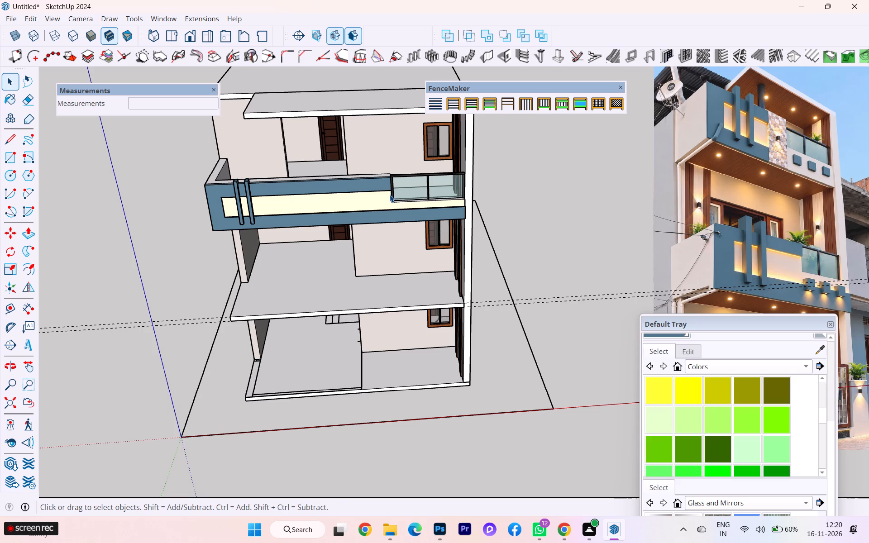
scroll(323, 190, "up", 3)
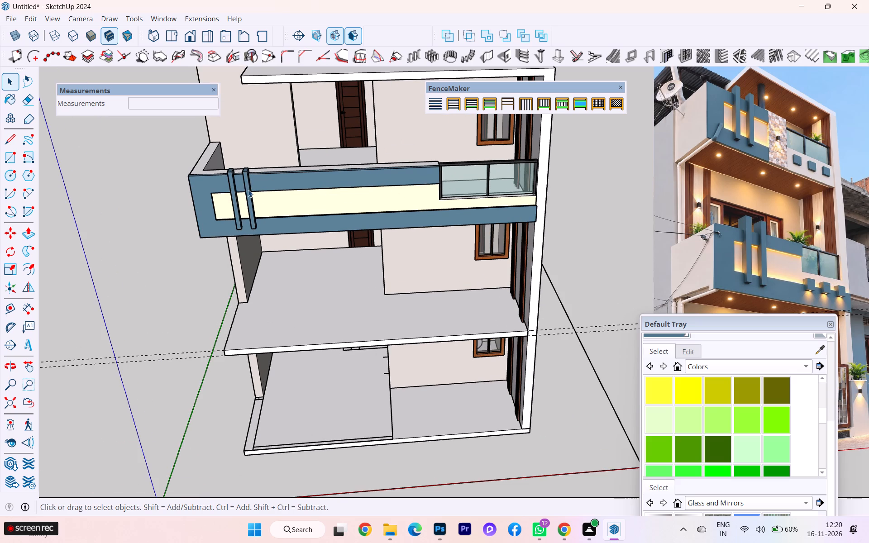
scroll(249, 187, "down", 1)
Copy the two vertical fins along the red axis, spacing the new pair evenly beside the originals on the parapet, and clear the selection.
left_click(249, 187)
scroll(248, 189, "up", 2)
scroll(248, 190, "down", 1)
scroll(248, 190, "up", 4)
scroll(248, 190, "down", 1)
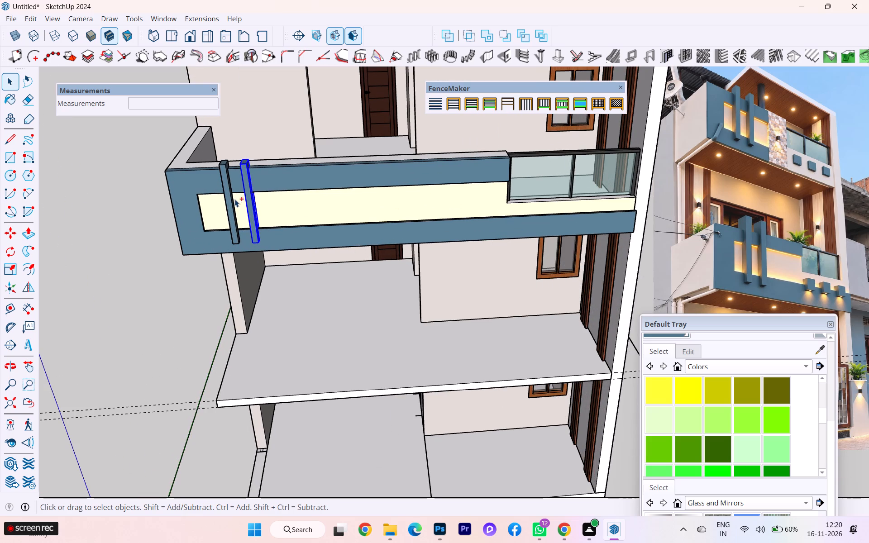
left_click(229, 202, "ctrl")
scroll(229, 213, "up", 2)
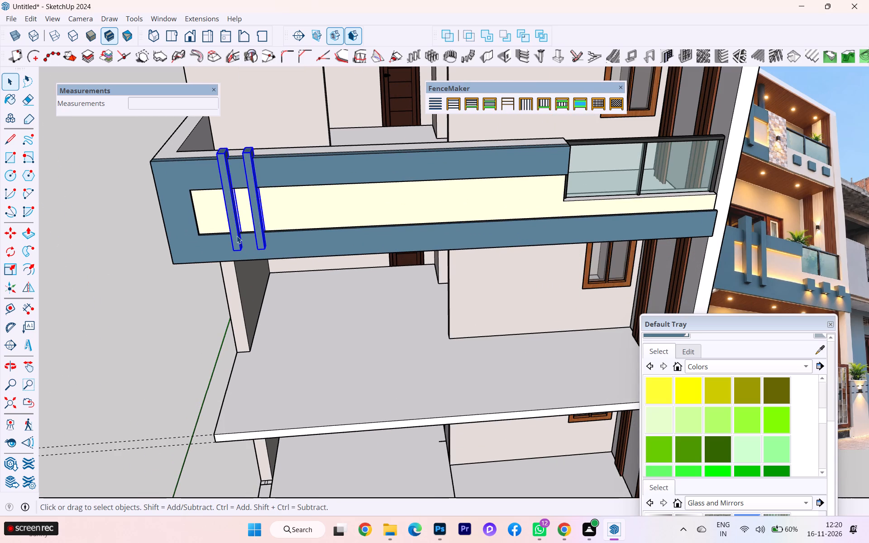
key("m")
key("Return")
scroll(236, 237, "up", 5)
scroll(235, 238, "down", 1)
scroll(235, 239, "up", 1)
left_click(230, 258)
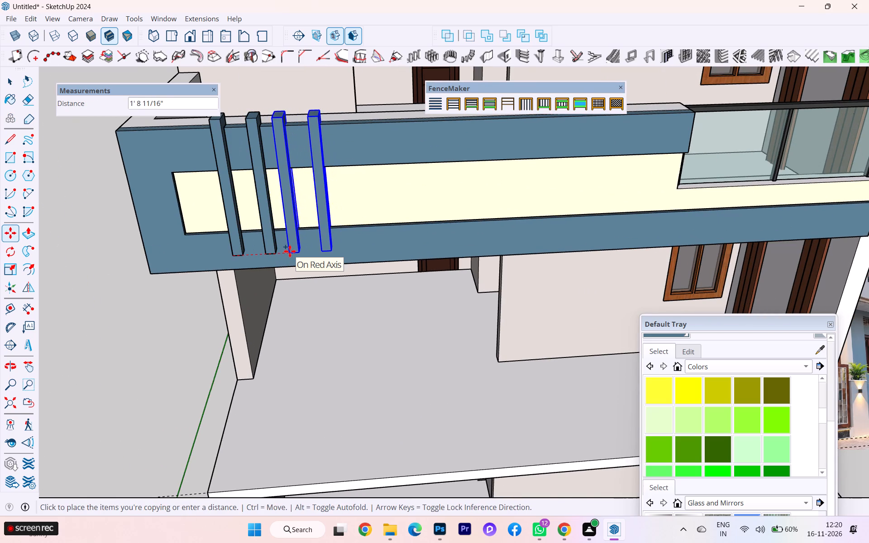
key("Right")
scroll(291, 250, "up", 3)
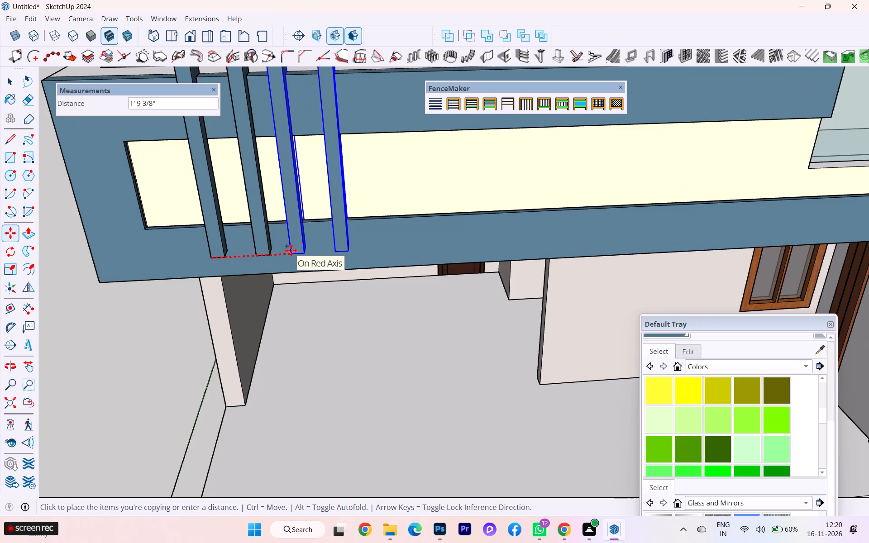
left_click(298, 248)
scroll(305, 264, "up", 1)
scroll(312, 271, "down", 5)
middle_click_drag(452, 292, 540, 294)
scroll(361, 288, "down", 3)
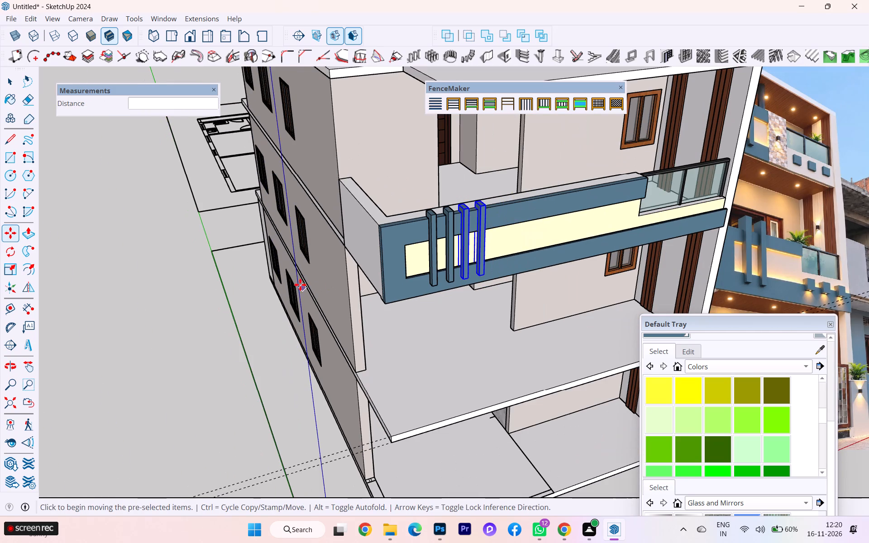
left_click(3, 85)
left_click(110, 212)
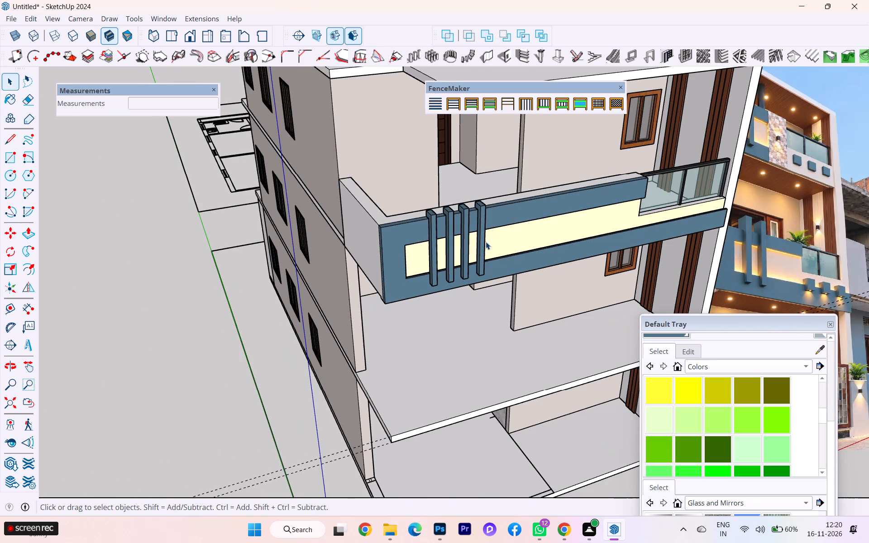
Examine the row of fins on the balcony front from several angles, against the reference photo.
scroll(515, 239, "down", 1)
middle_click_drag(523, 235, 460, 162)
middle_click_drag(448, 165, 442, 167)
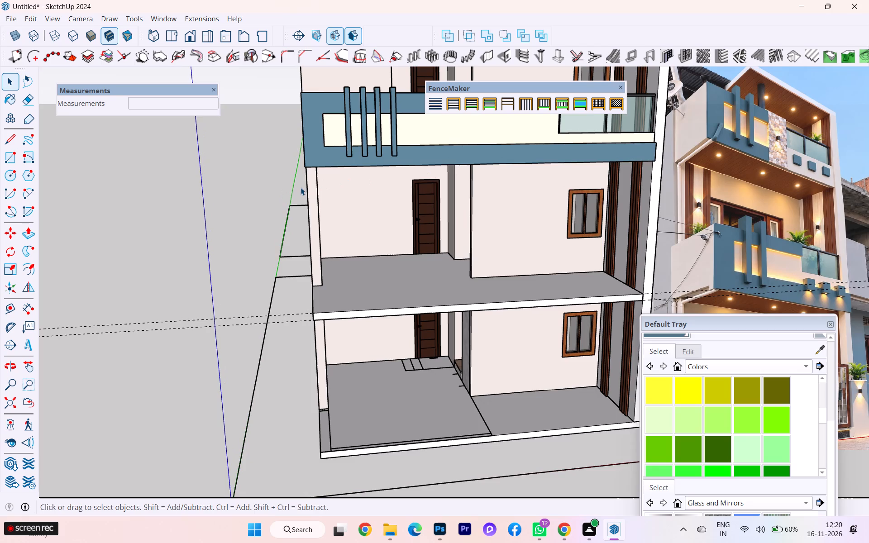
scroll(302, 196, "down", 3)
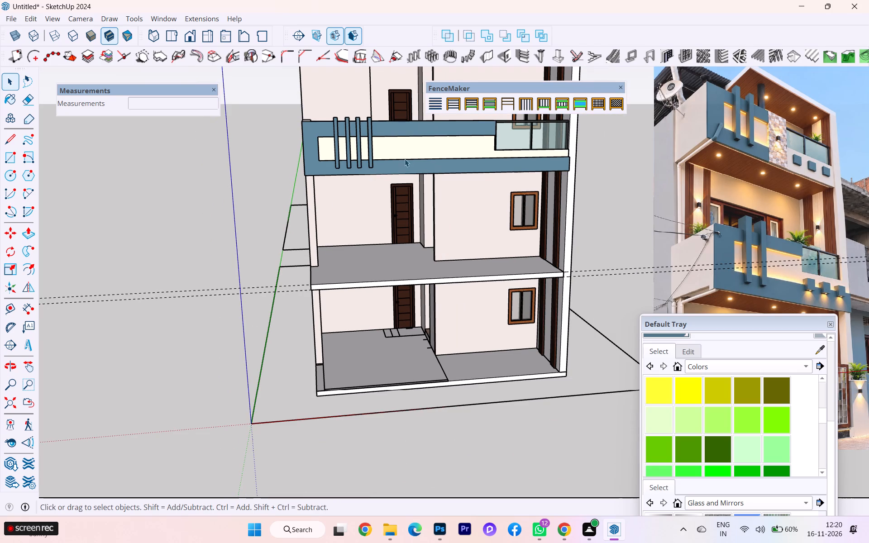
scroll(411, 157, "up", 3)
scroll(387, 162, "down", 2)
middle_click_drag(384, 163, 80, 194)
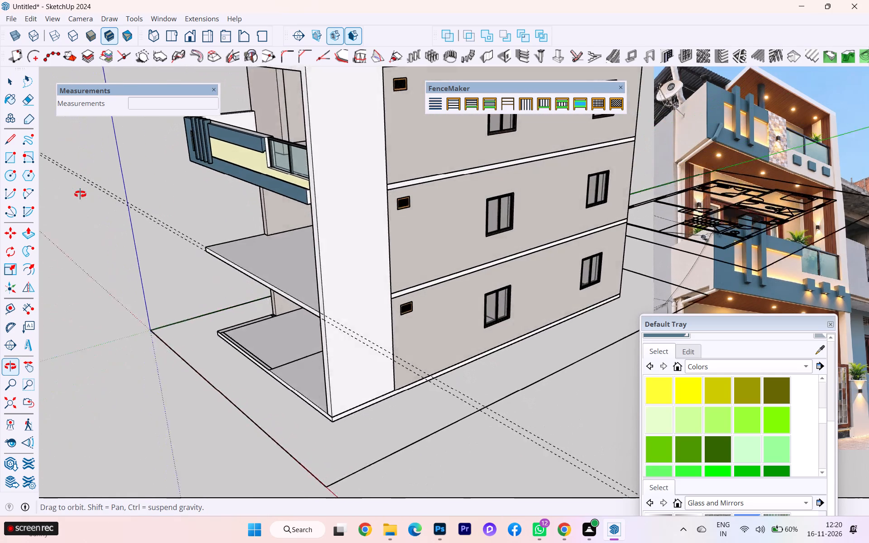
middle_click_drag(80, 194, 443, 229)
Copy the two newest fins about 9' 7" along the parapet to the end of the upper band beside the glass railing.
scroll(440, 233, "up", 1)
left_click(411, 239)
scroll(412, 238, "up", 2)
scroll(412, 238, "down", 1)
scroll(412, 238, "up", 1)
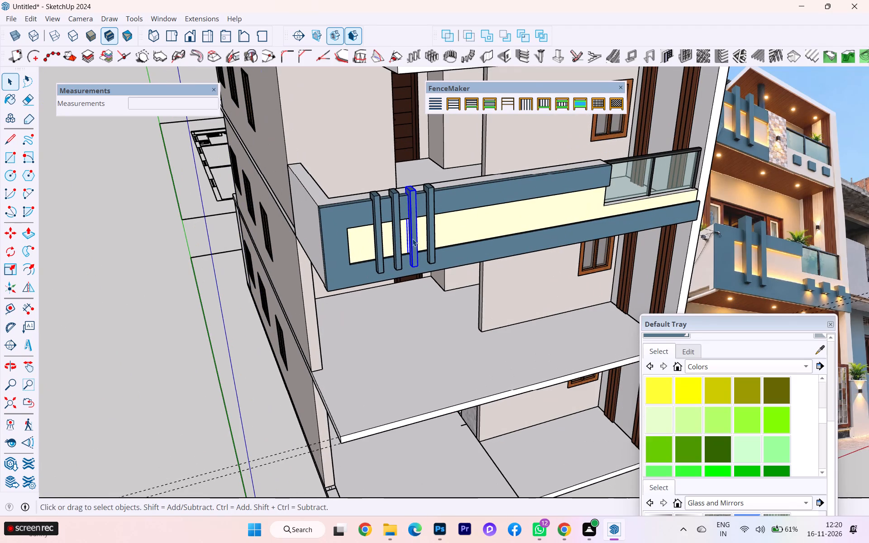
left_click(427, 224, "ctrl")
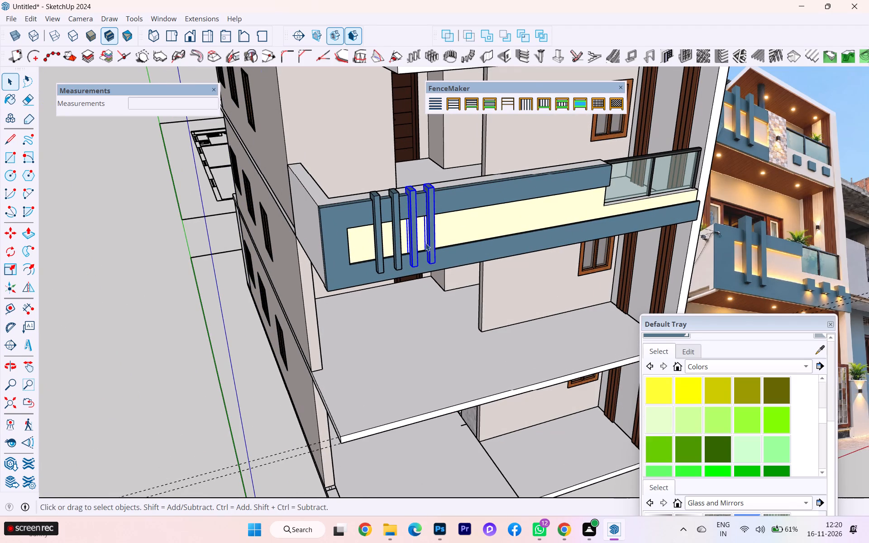
key("m")
key("Return")
scroll(425, 260, "up", 3)
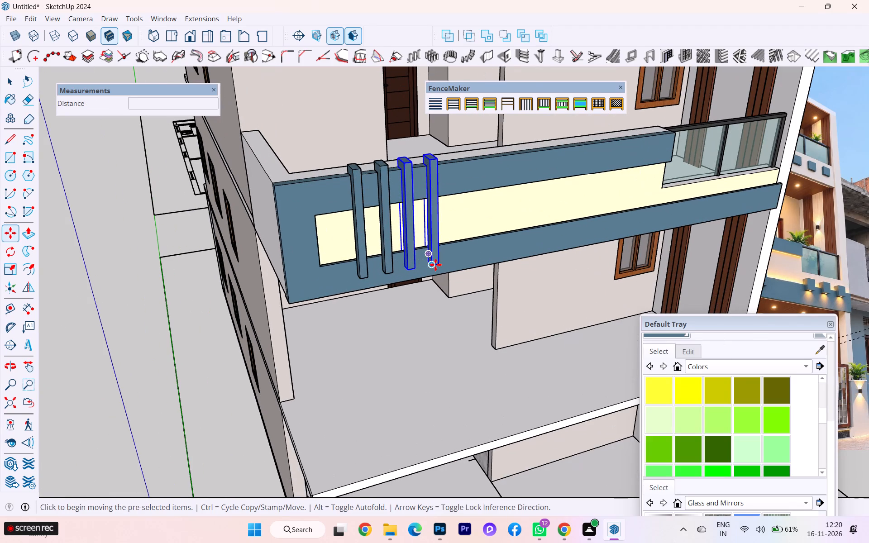
left_click(444, 264)
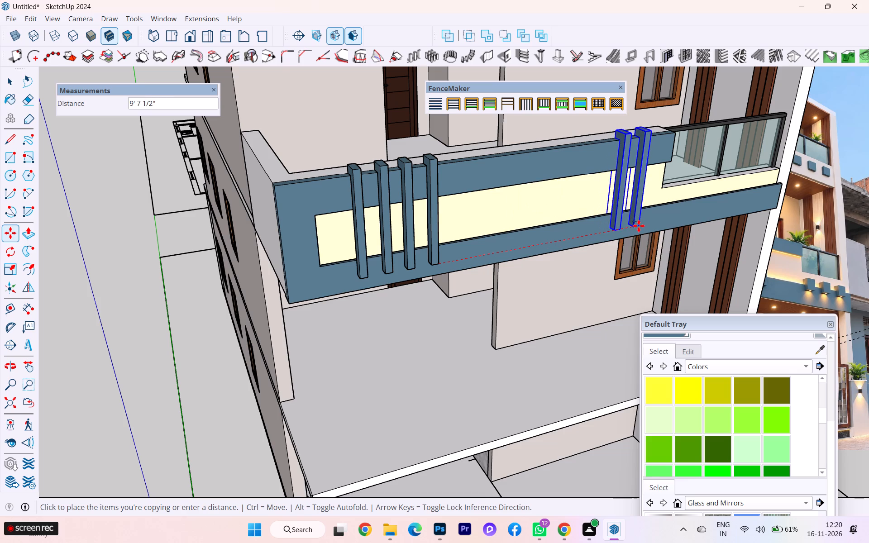
left_click(642, 226)
scroll(445, 250, "up", 3)
scroll(429, 256, "down", 4)
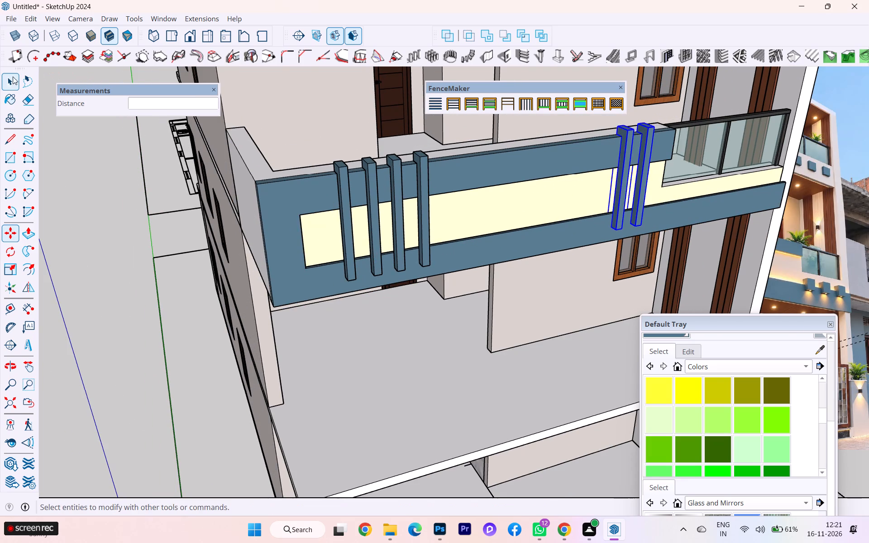
left_click(8, 85)
Move the fourth fin from the solid corner about 7' 9" along the red axis to stand beside the pair near the glass railing.
left_click(421, 199)
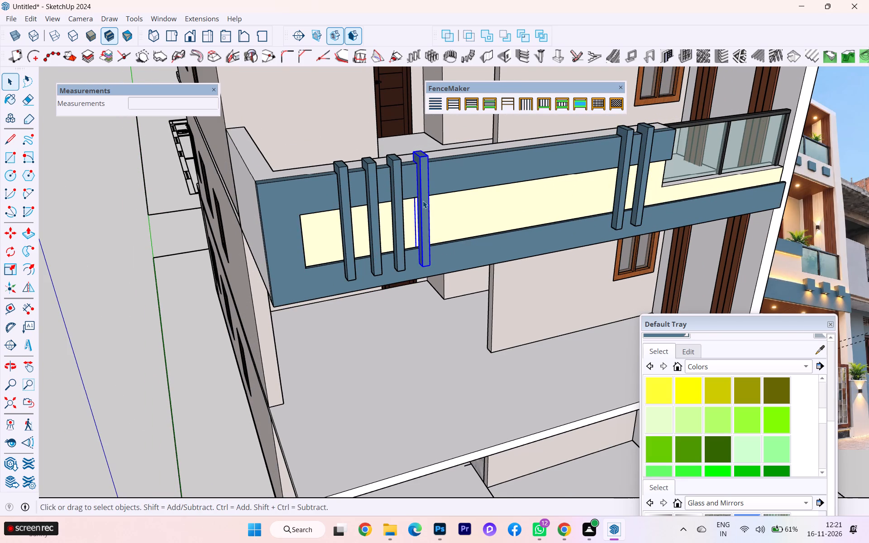
key("m")
key("Return")
scroll(443, 237, "up", 1)
scroll(443, 240, "down", 1)
scroll(443, 242, "up", 2)
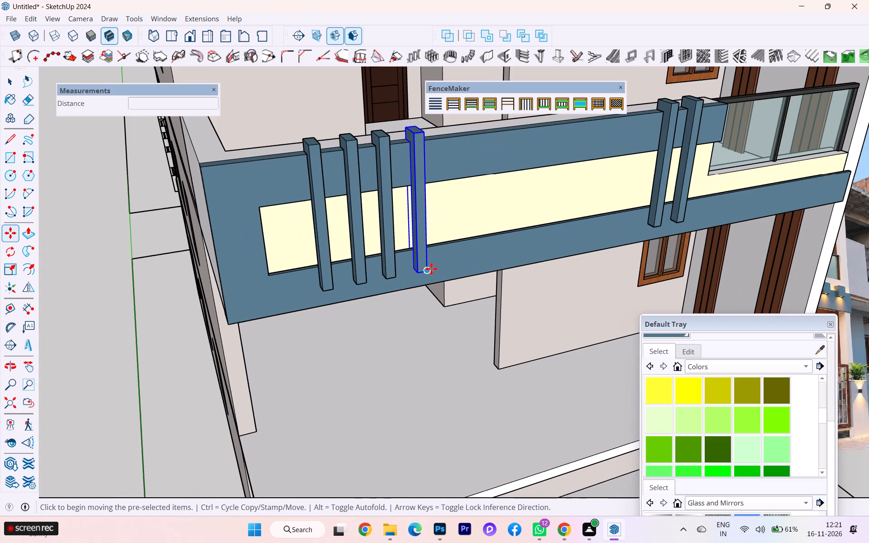
left_click(431, 269)
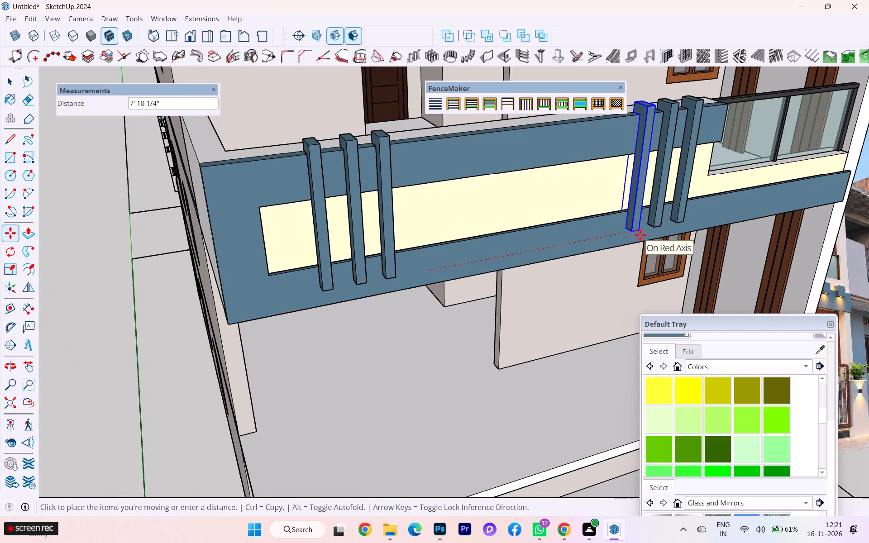
left_click(638, 235)
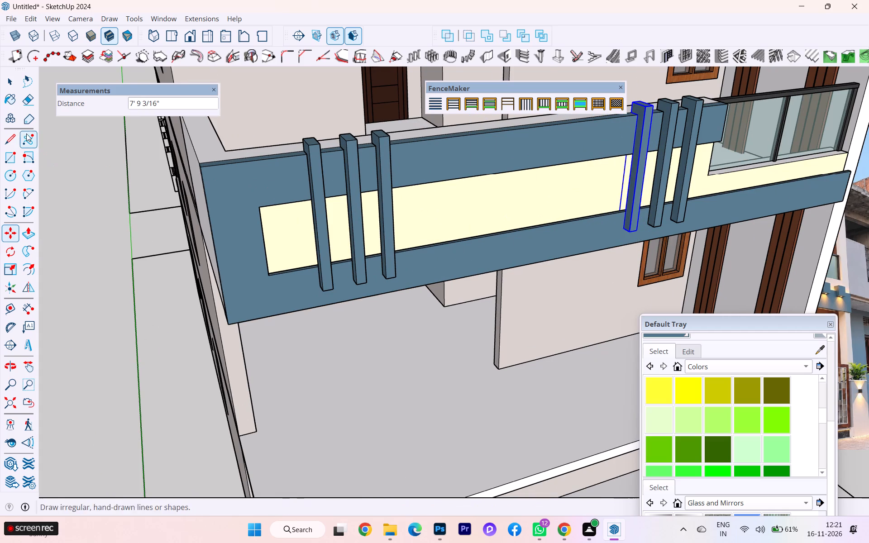
left_click(0, 80)
left_click(10, 82)
left_click(62, 198)
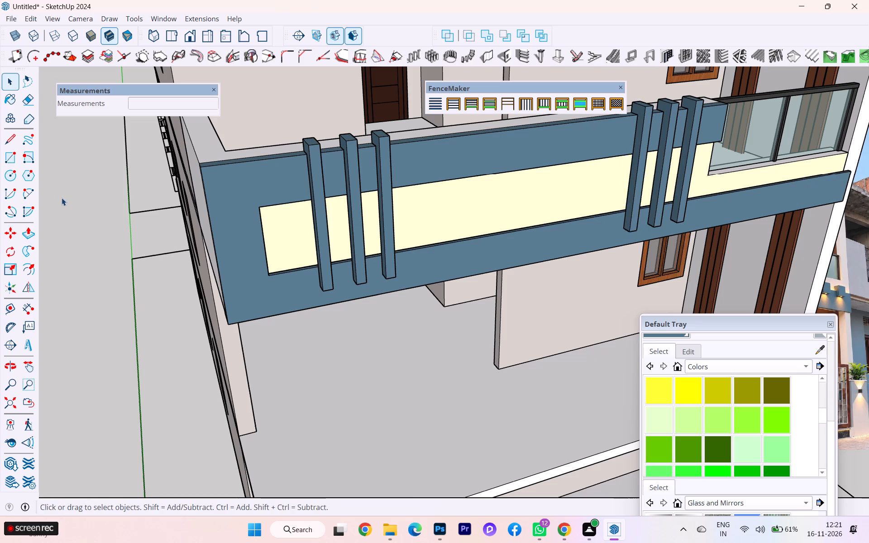
Examine the spacing and placement of both fin groups on the balcony from several angles, against the reference photo.
scroll(320, 246, "down", 3)
middle_click_drag(310, 234, 246, 176)
scroll(252, 237, "down", 6)
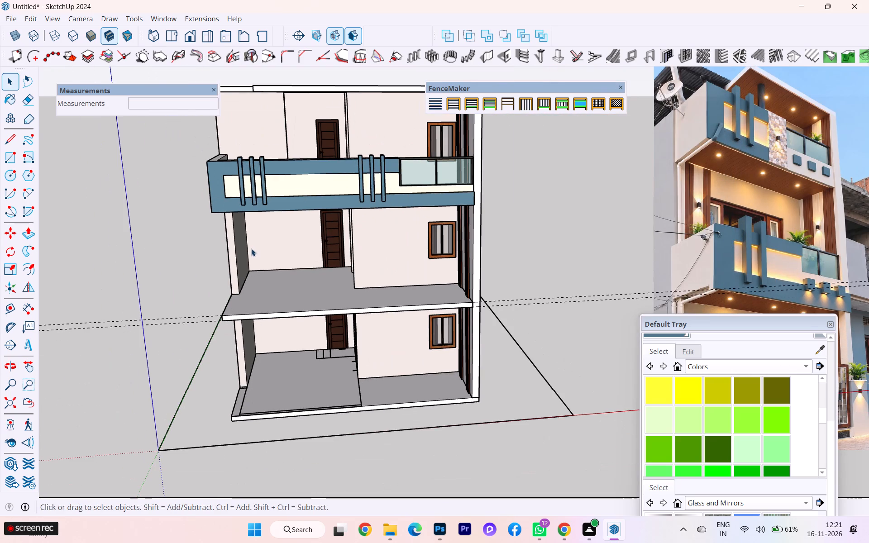
scroll(366, 174, "up", 7)
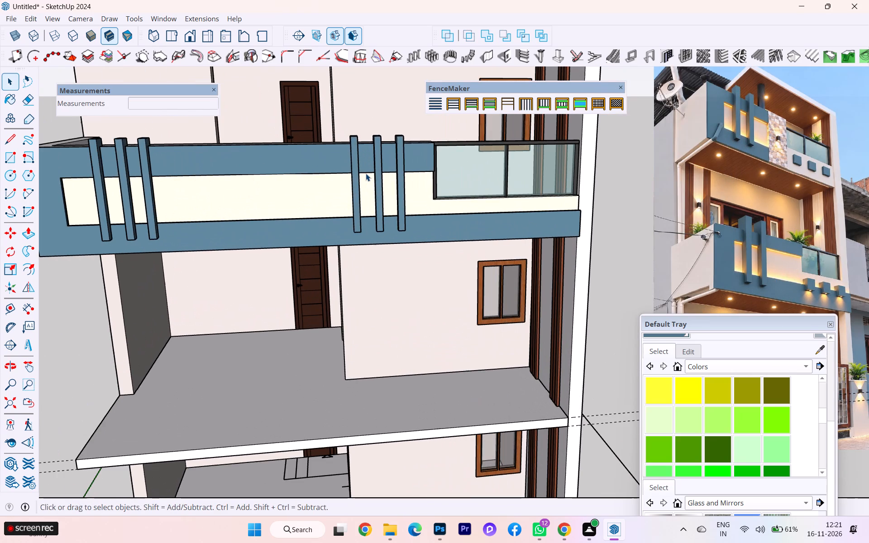
scroll(217, 209, "down", 2)
middle_click_drag(322, 212, 350, 214)
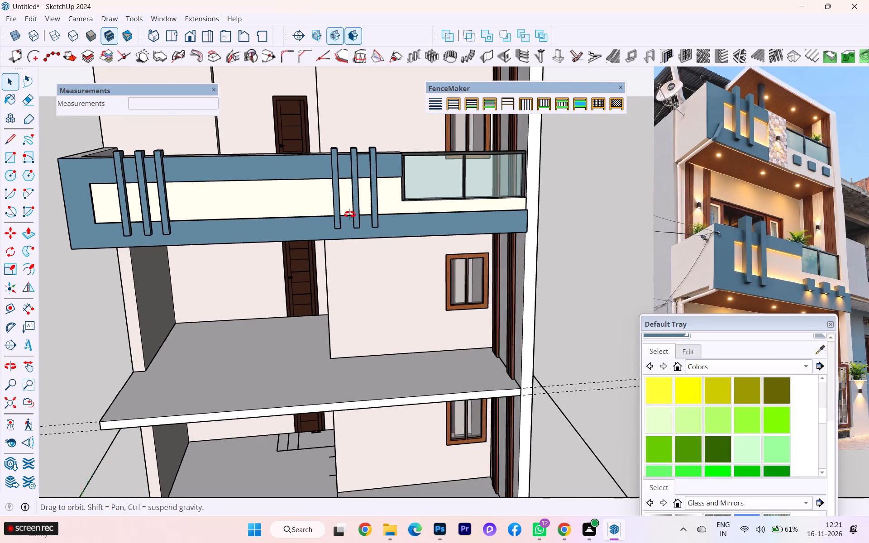
middle_click_drag(350, 214, 482, 223)
middle_click_drag(379, 178, 379, 191)
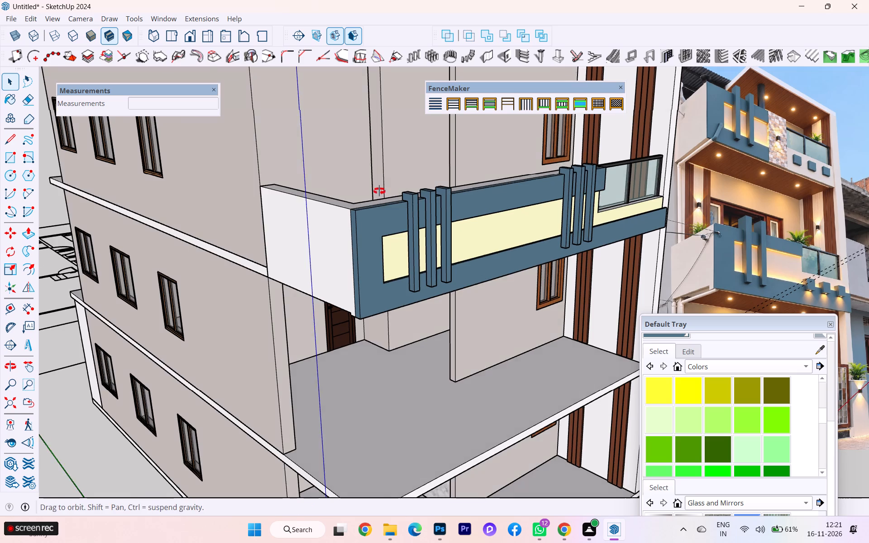
middle_click_drag(379, 191, 382, 233)
scroll(381, 240, "up", 4)
scroll(360, 246, "down", 3)
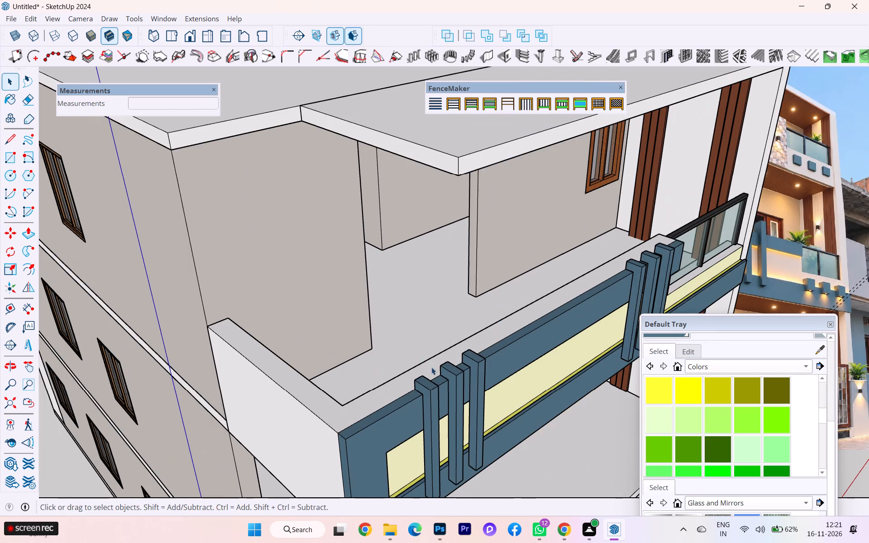
scroll(433, 369, "up", 4)
scroll(431, 377, "down", 1)
scroll(431, 377, "up", 2)
scroll(431, 377, "down", 3)
scroll(316, 328, "down", 3)
scroll(273, 308, "down", 3)
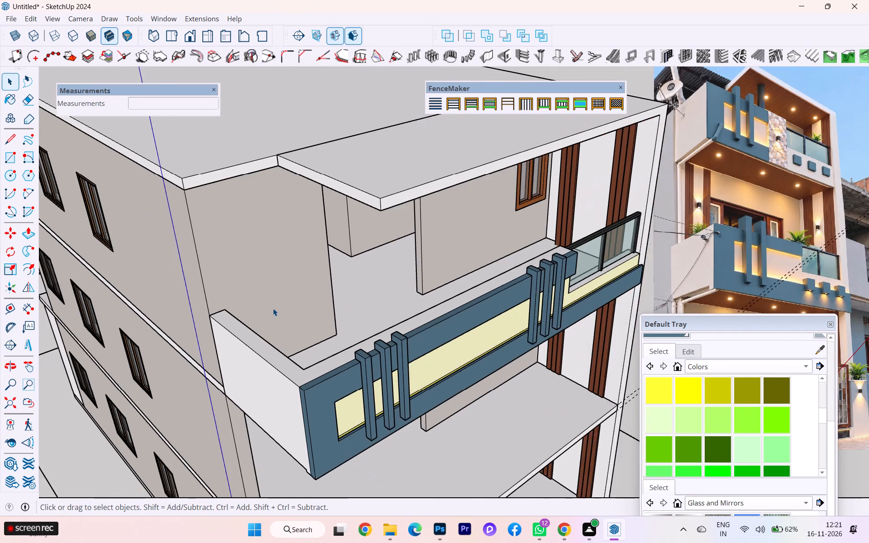
middle_click_drag(430, 315, 838, 287)
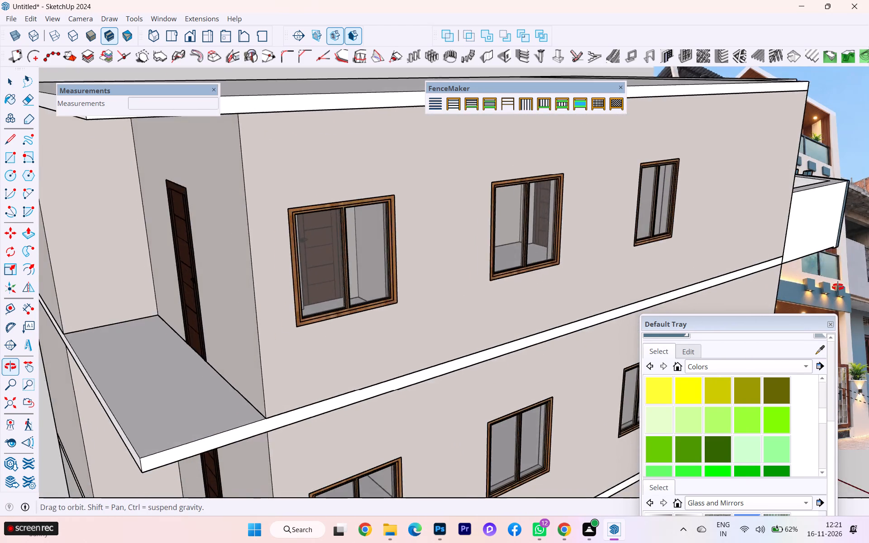
middle_click_drag(838, 287, 249, 336)
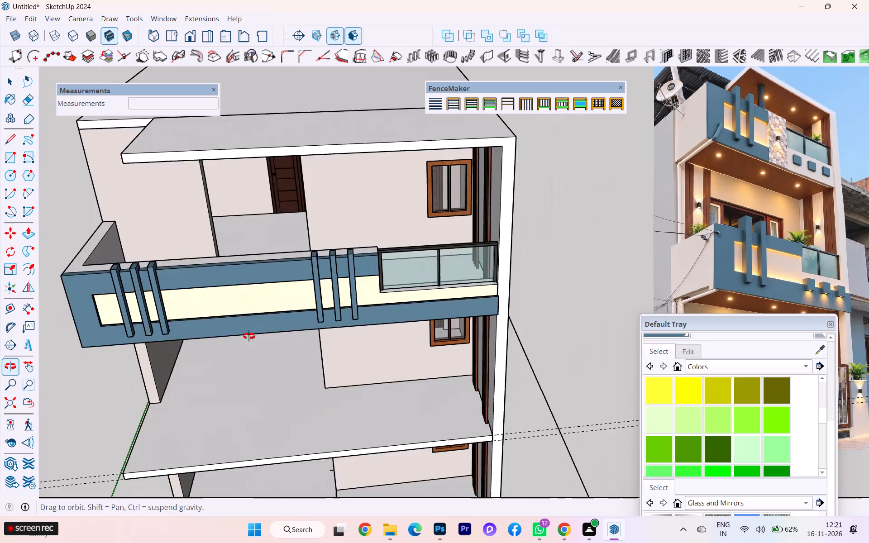
middle_click_drag(249, 336, 239, 333)
scroll(296, 286, "up", 2)
scroll(308, 283, "down", 1)
scroll(308, 283, "up", 1)
scroll(320, 273, "down", 2)
scroll(273, 245, "up", 5)
scroll(340, 224, "up", 1)
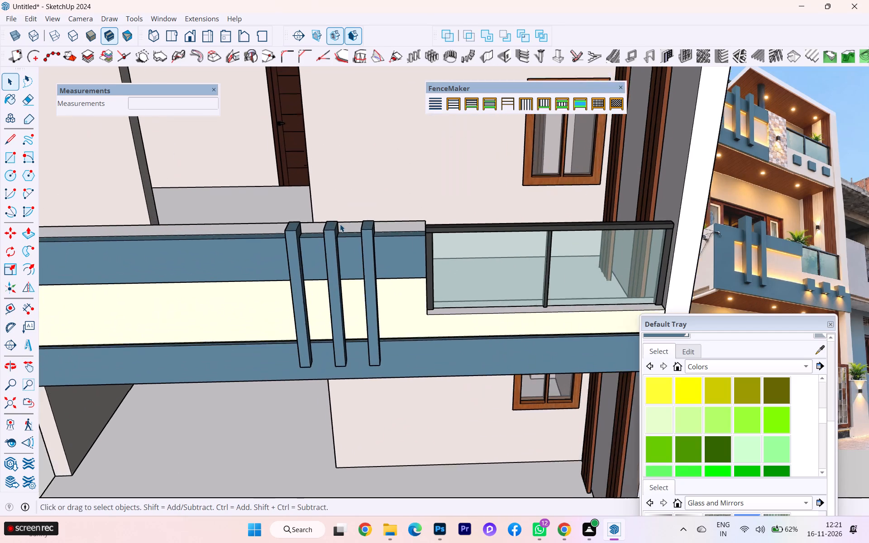
scroll(340, 224, "up", 2)
scroll(453, 227, "down", 2)
scroll(472, 231, "up", 2)
scroll(481, 237, "down", 3)
middle_click_drag(424, 258, 399, 157)
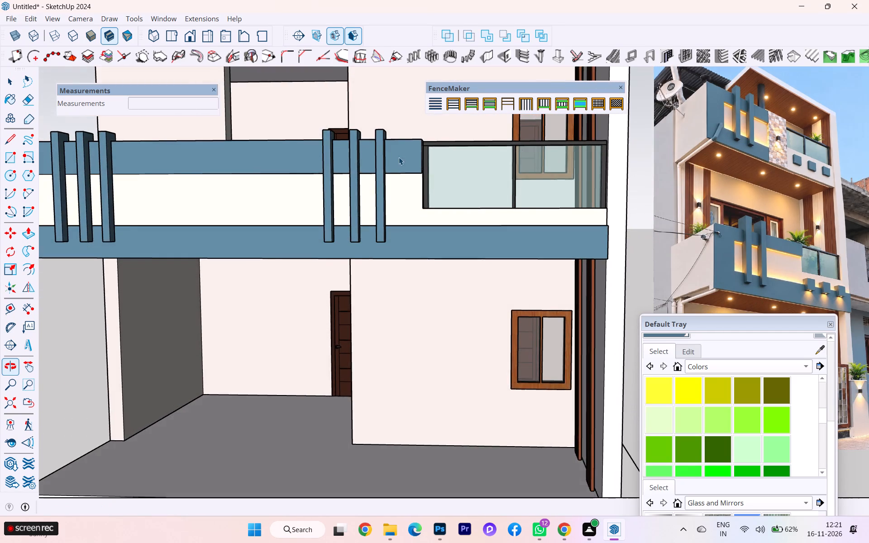
scroll(482, 203, "down", 1)
scroll(483, 204, "up", 1)
scroll(490, 213, "down", 4)
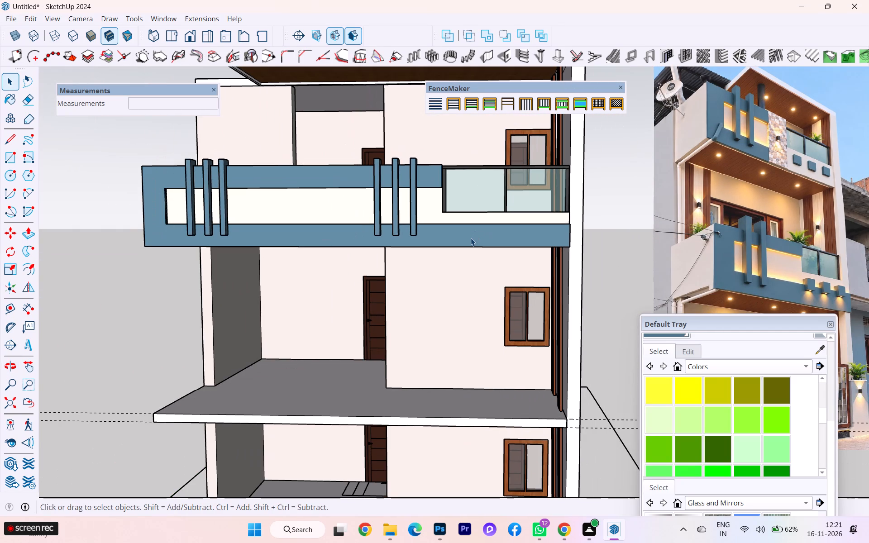
scroll(334, 206, "down", 1)
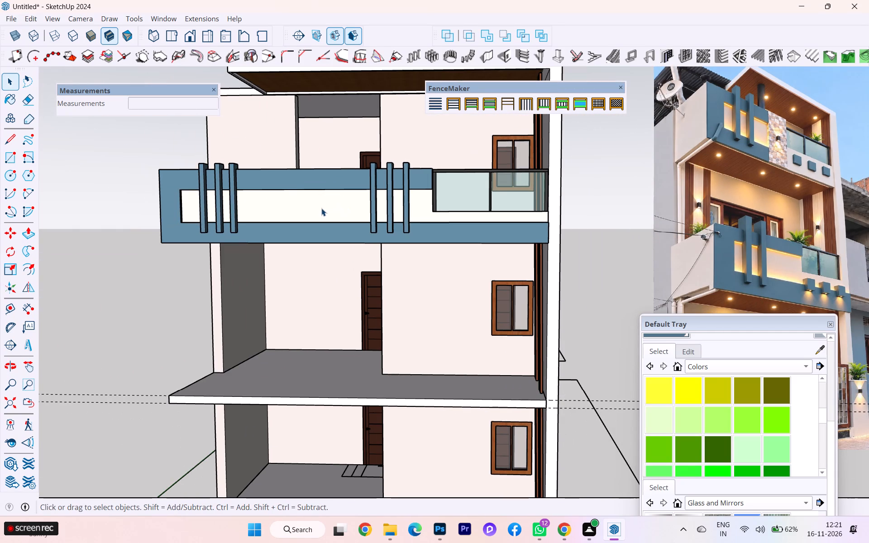
scroll(321, 208, "up", 3)
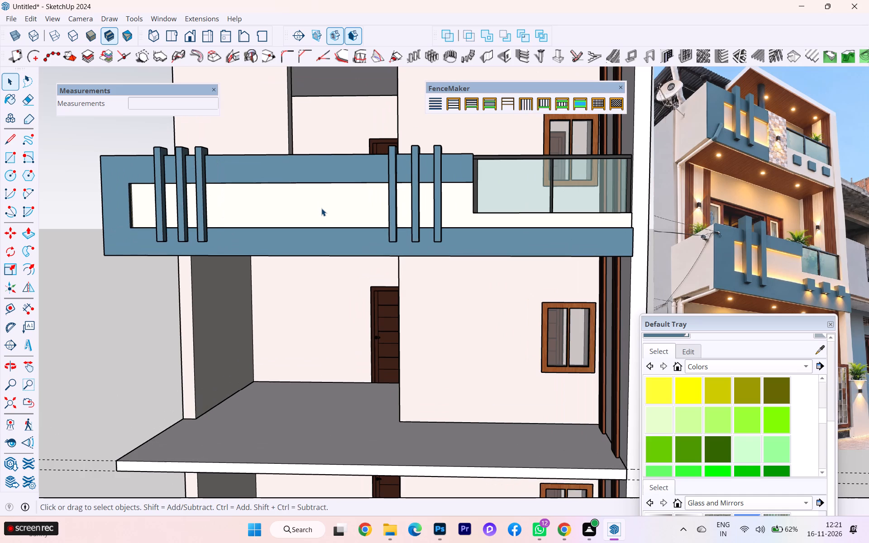
Draw a rectangle about 6 7/8" by 4 9/16" at the top edge of the lower blue band, below the glass railing.
scroll(321, 208, "down", 2)
scroll(473, 204, "up", 4)
scroll(501, 257, "up", 1)
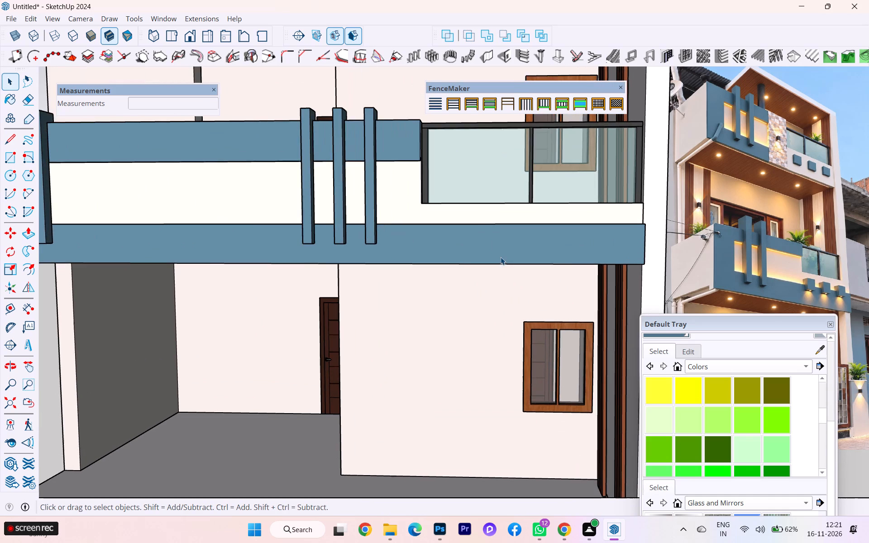
scroll(501, 257, "up", 1)
key("r")
scroll(481, 241, "up", 1)
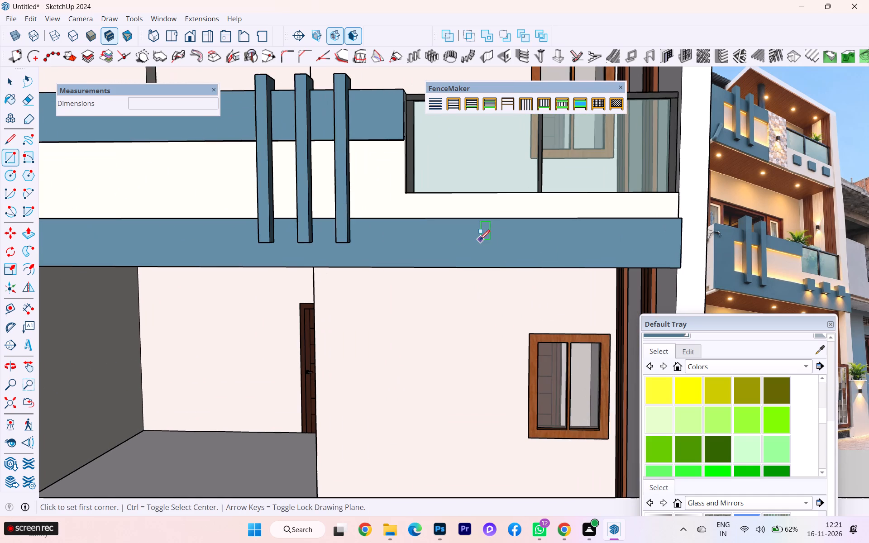
scroll(478, 239, "up", 2)
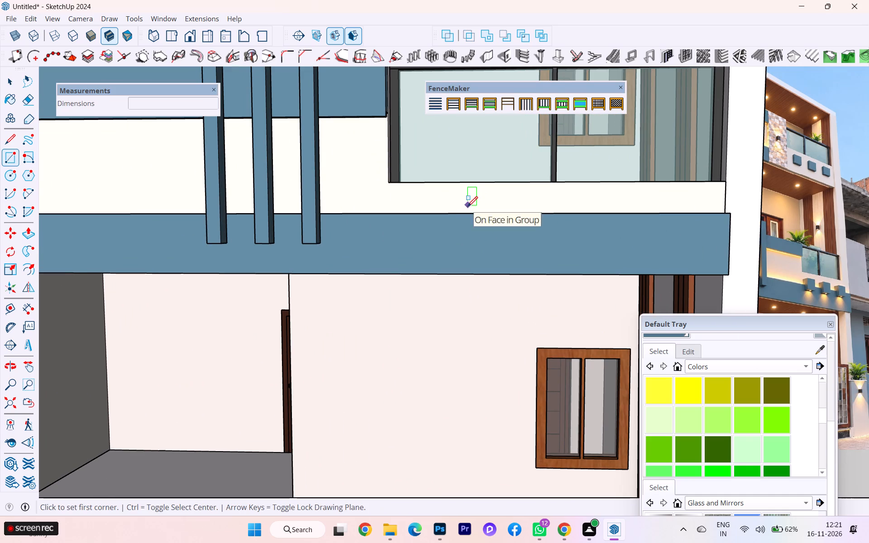
left_click(464, 206)
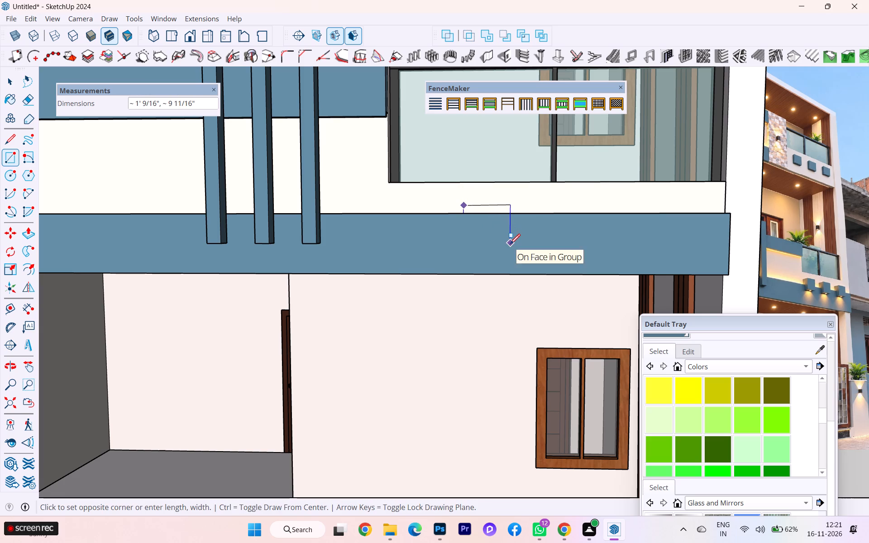
key("Escape")
left_click(473, 213)
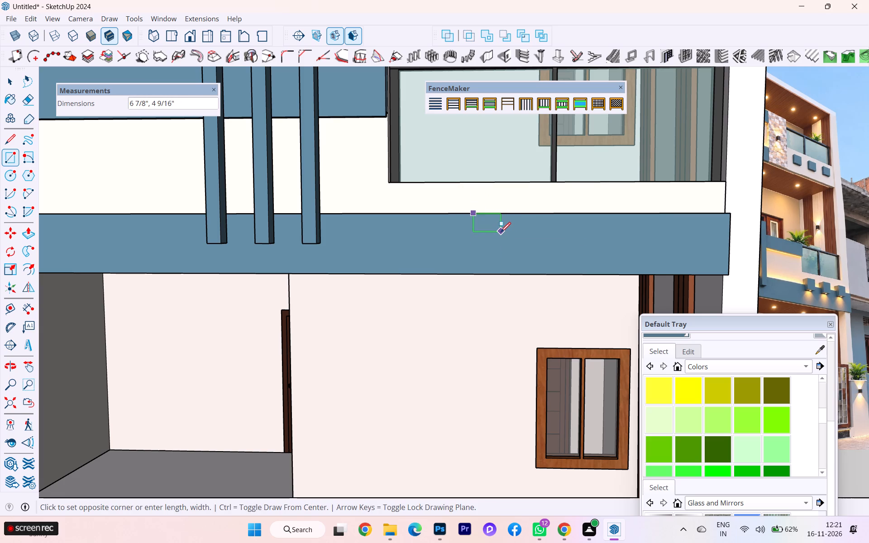
left_click(501, 232)
Move the rectangle's top edge up the blue axis by about 2 9/16" so the face rises above the blue band.
scroll(492, 231, "down", 1)
middle_click_drag(492, 233, 511, 322)
scroll(505, 259, "up", 1)
scroll(505, 259, "down", 3)
scroll(505, 259, "up", 2)
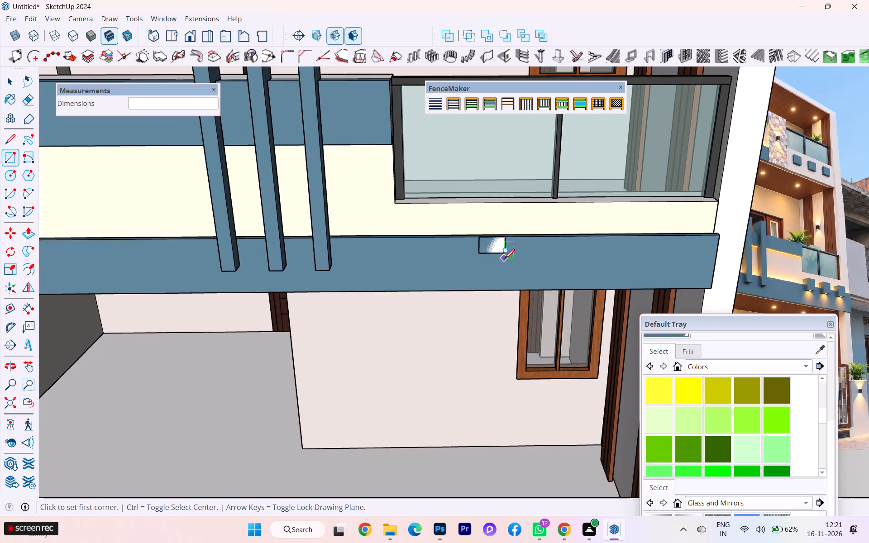
scroll(505, 259, "up", 2)
scroll(493, 251, "down", 2)
scroll(493, 251, "up", 2)
scroll(493, 251, "down", 1)
scroll(493, 251, "up", 5)
scroll(493, 251, "down", 1)
scroll(493, 251, "up", 2)
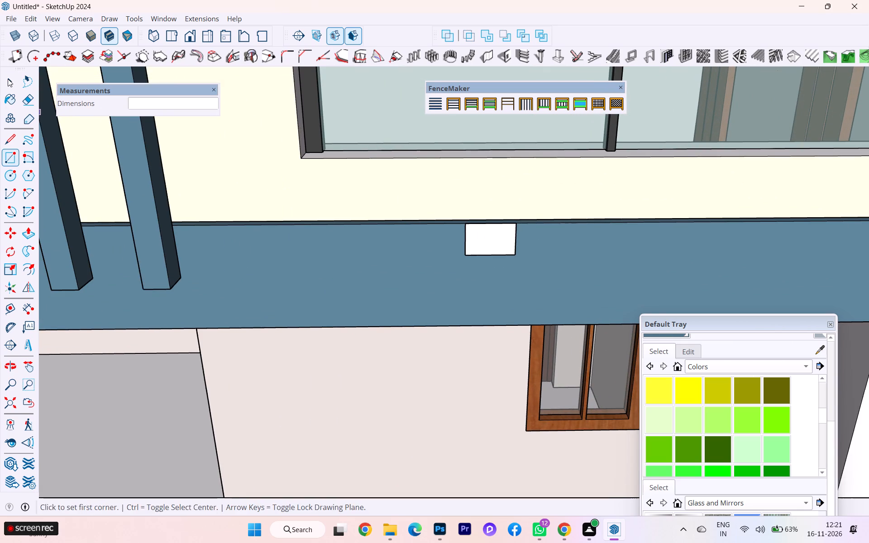
left_click(8, 79)
left_click(493, 233)
scroll(493, 233, "up", 2)
scroll(493, 233, "down", 3)
scroll(493, 233, "up", 5)
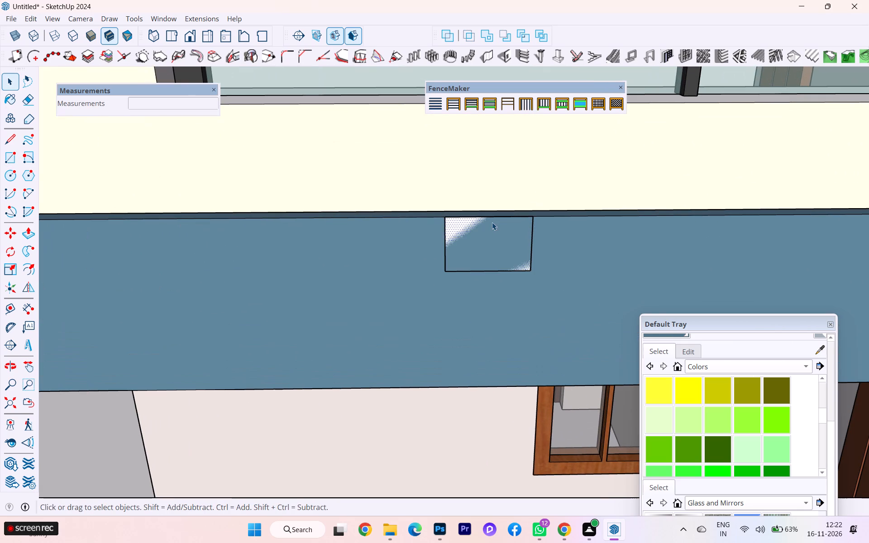
left_click(490, 218)
key("m")
key("Return")
scroll(463, 216, "up", 1)
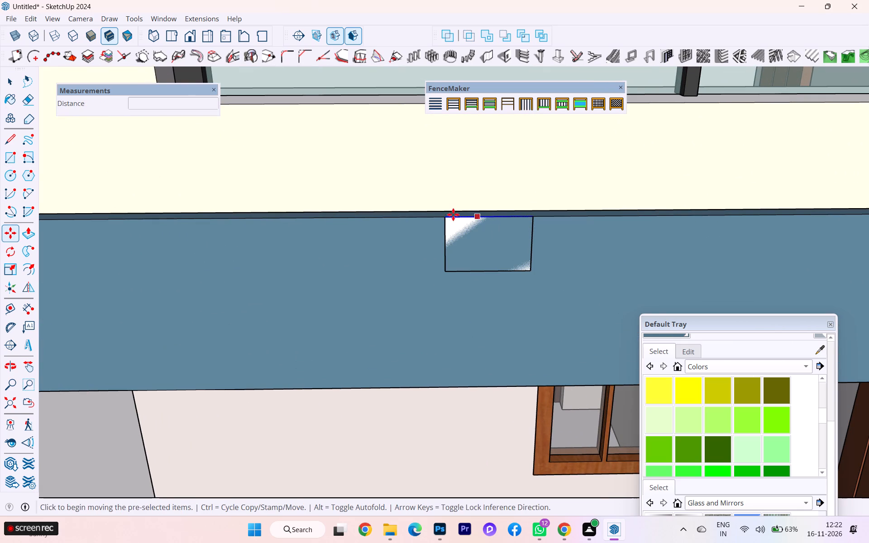
scroll(453, 214, "up", 2)
left_click(442, 218)
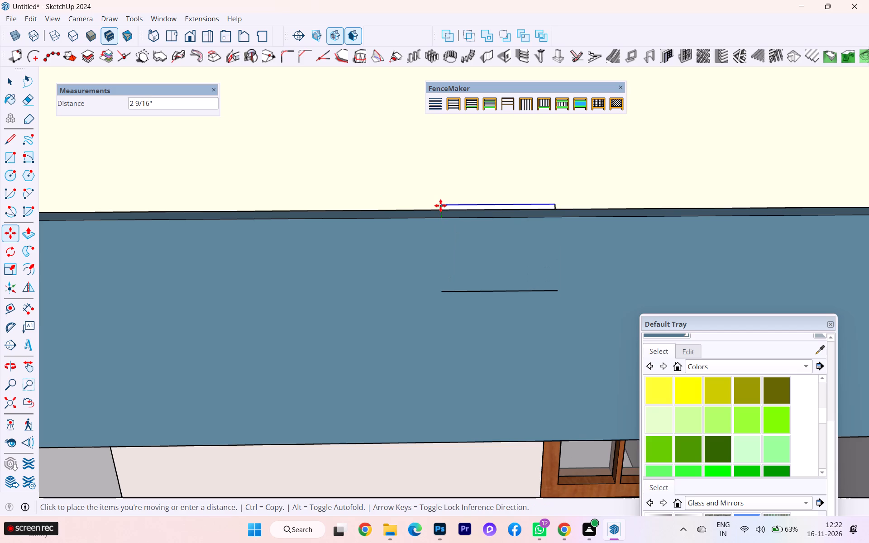
key("Left")
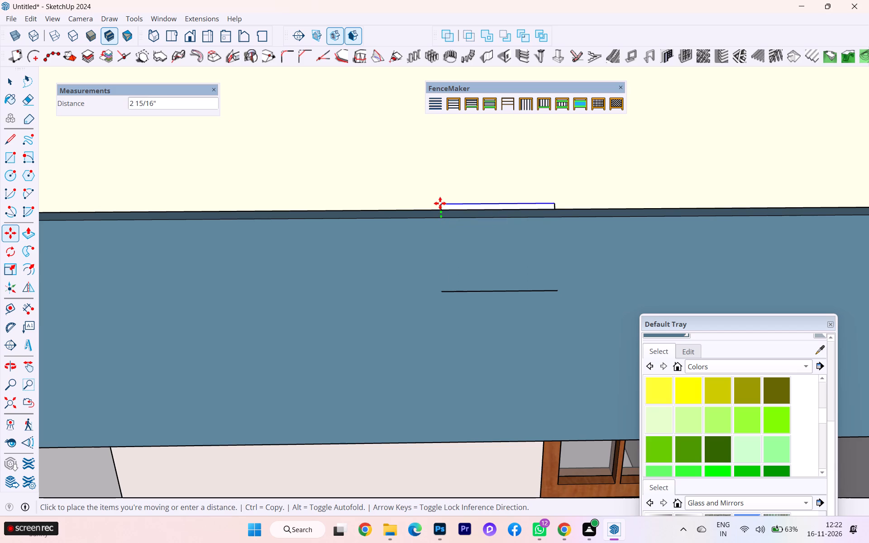
key("Up")
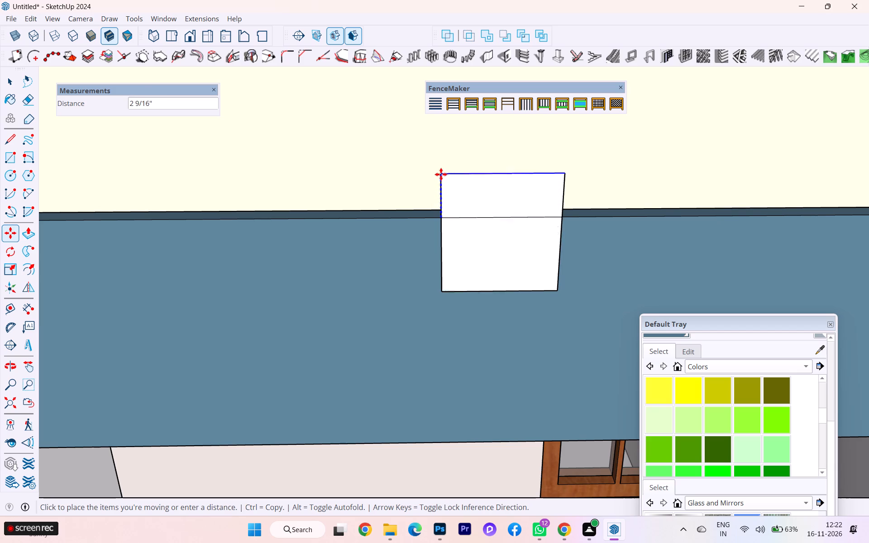
left_click(440, 171)
Push/Pull the rectangular face outward 4" to form a block on the parapet front.
key("p")
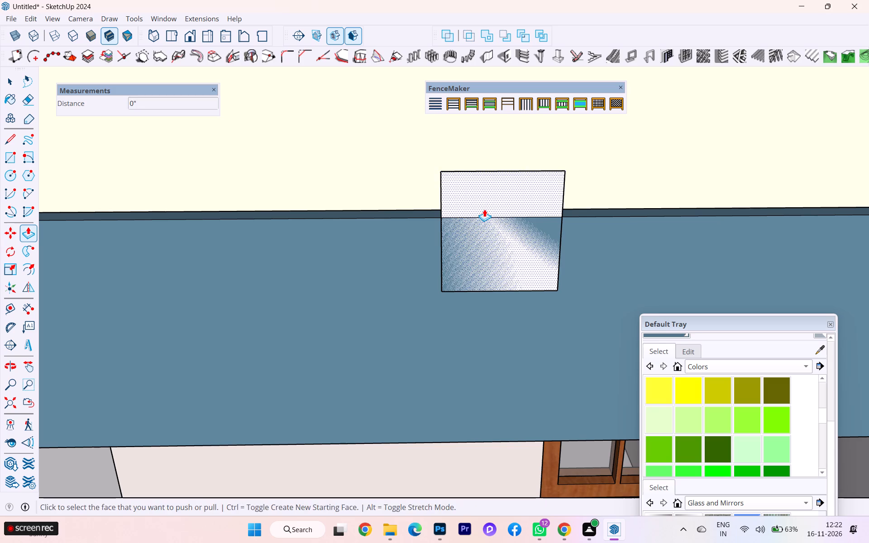
left_click(484, 209)
key("4")
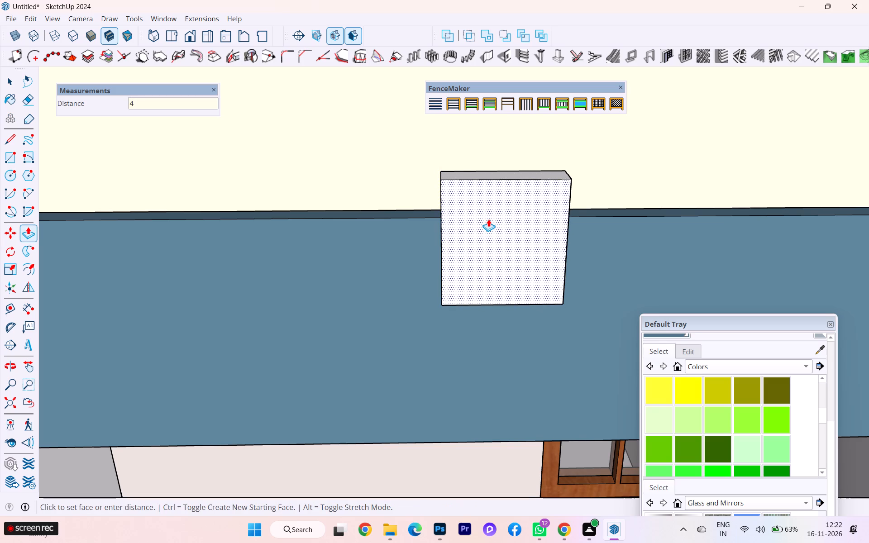
key("Return")
Draw a 6 7/8" line across the block's back face along the top edge of the blue band.
middle_click_drag(488, 224, 693, 248)
scroll(488, 224, "down", 1)
middle_click_drag(477, 231, 481, 232)
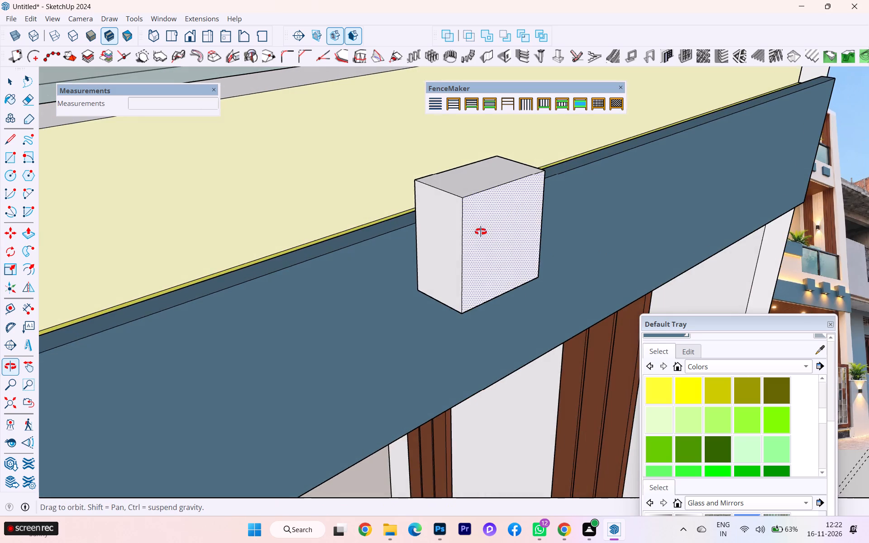
middle_click_drag(481, 232, 722, 238)
scroll(384, 215, "up", 2)
scroll(382, 215, "down", 2)
scroll(382, 215, "up", 1)
scroll(418, 203, "up", 3)
scroll(418, 203, "down", 1)
scroll(418, 203, "up", 2)
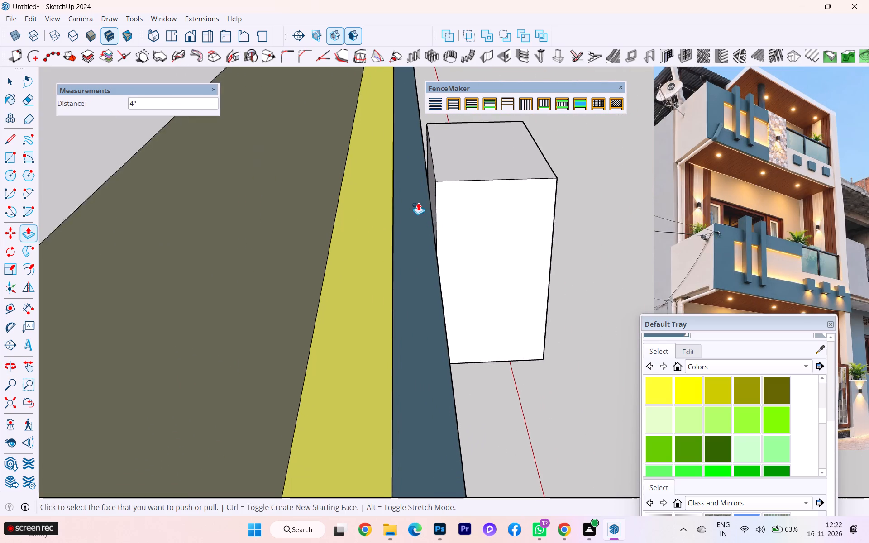
scroll(418, 203, "up", 3)
scroll(425, 201, "down", 1)
scroll(425, 201, "up", 8)
middle_click_drag(455, 225, 520, 237)
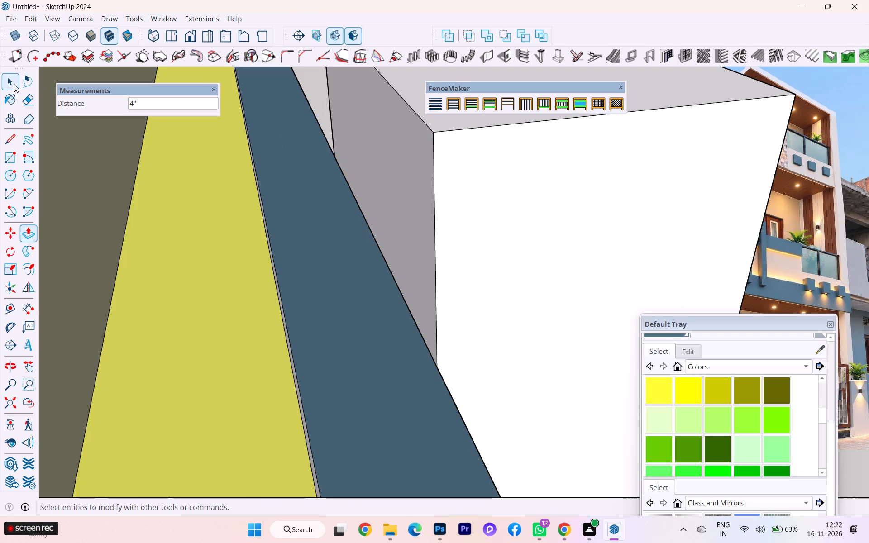
left_click(9, 86)
double_click(355, 146)
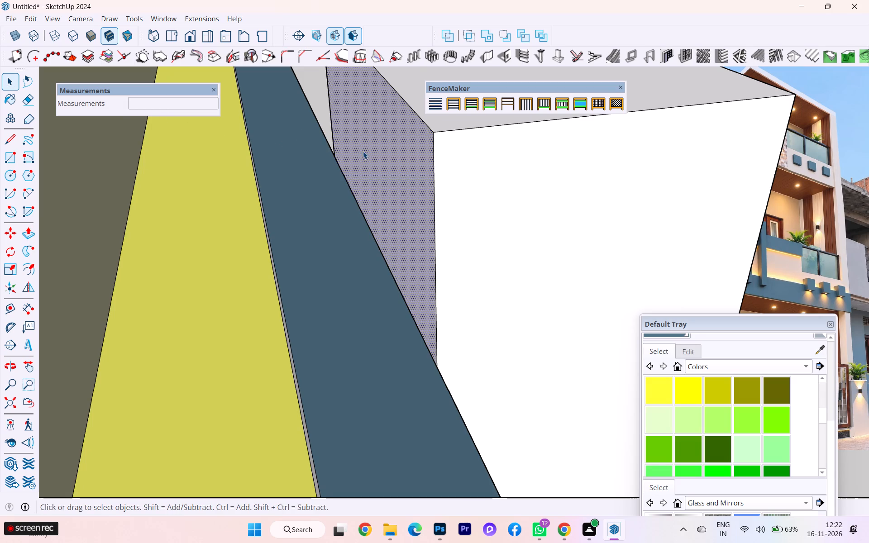
key("l")
key("Return")
left_click(335, 156)
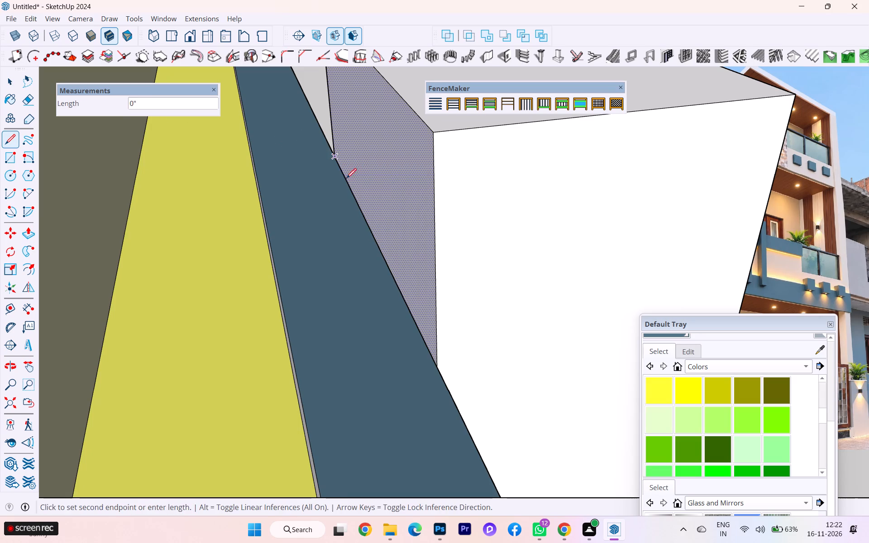
left_click(437, 365)
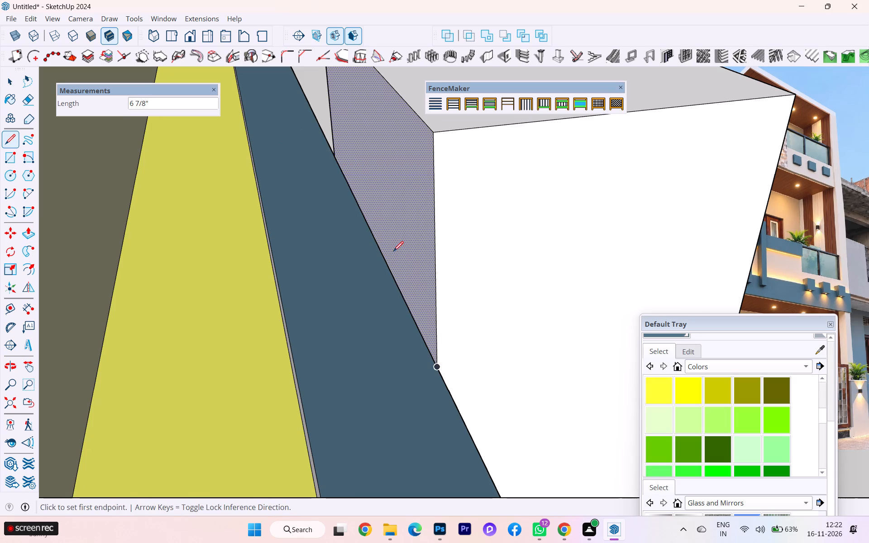
Push/Pull the upper part of the block's back face about 2 11/16" inward over the top of the blue band.
key("p")
left_click(405, 220)
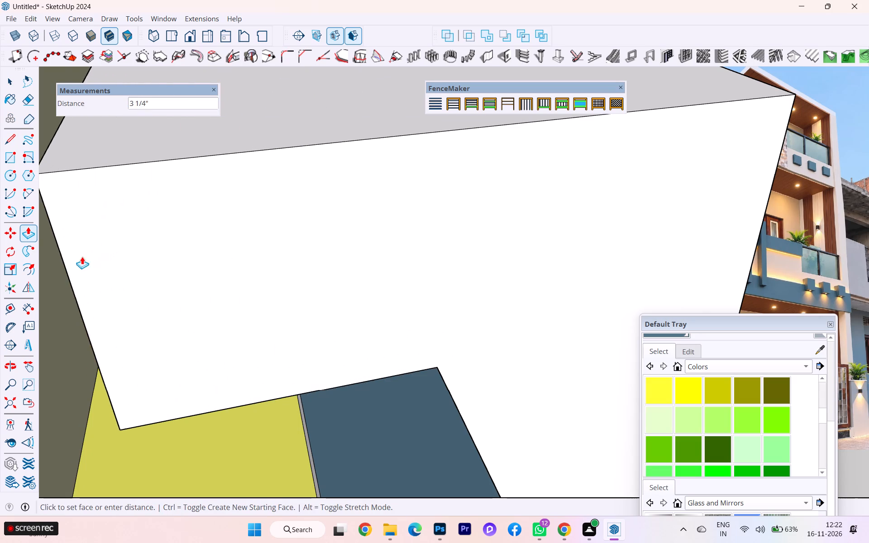
scroll(168, 281, "down", 3)
left_click(166, 285)
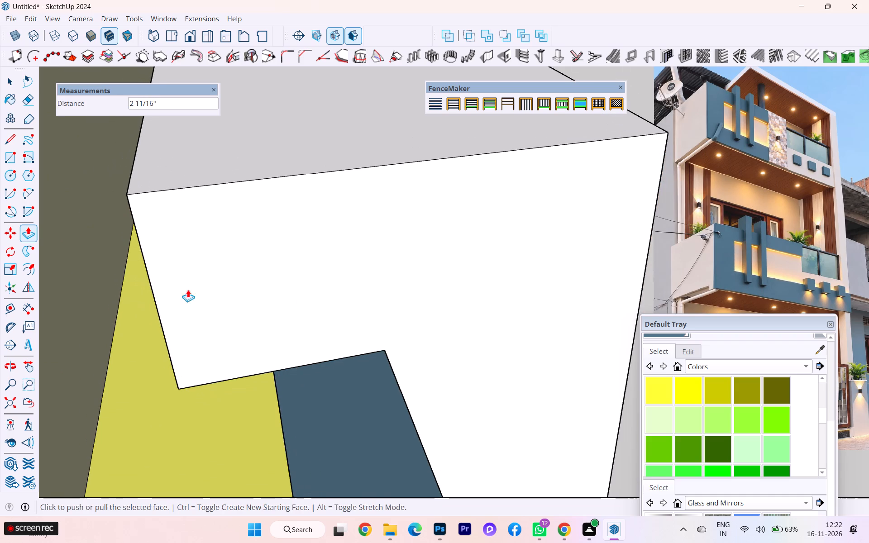
Offset the outline of the block's bottom face inward by about 11/16".
middle_click_drag(243, 298, 70, 294)
middle_click_drag(66, 295, 0, 289)
scroll(429, 281, "down", 1)
middle_click_drag(420, 281, 189, 291)
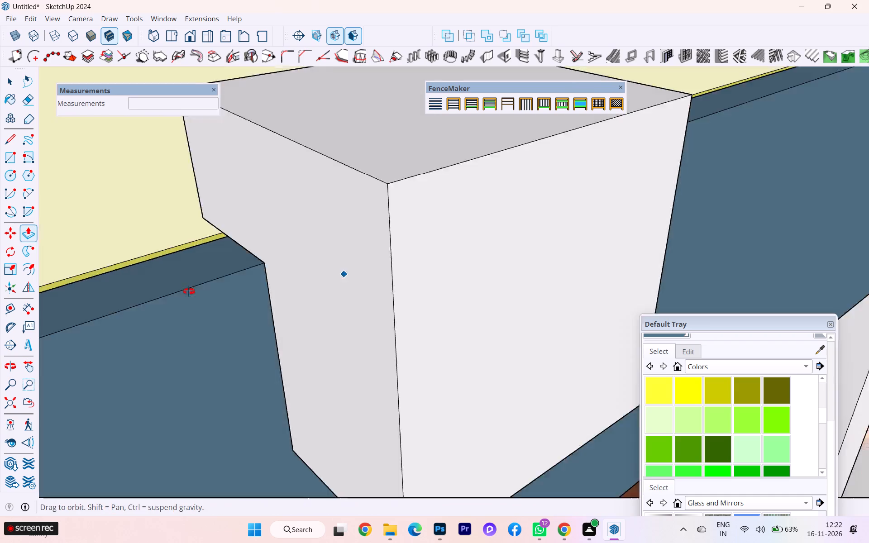
middle_click_drag(189, 291, 82, 274)
scroll(344, 242, "down", 2)
middle_click_drag(381, 242, 496, 89)
scroll(348, 312, "down", 2)
middle_click_drag(344, 320, 372, 247)
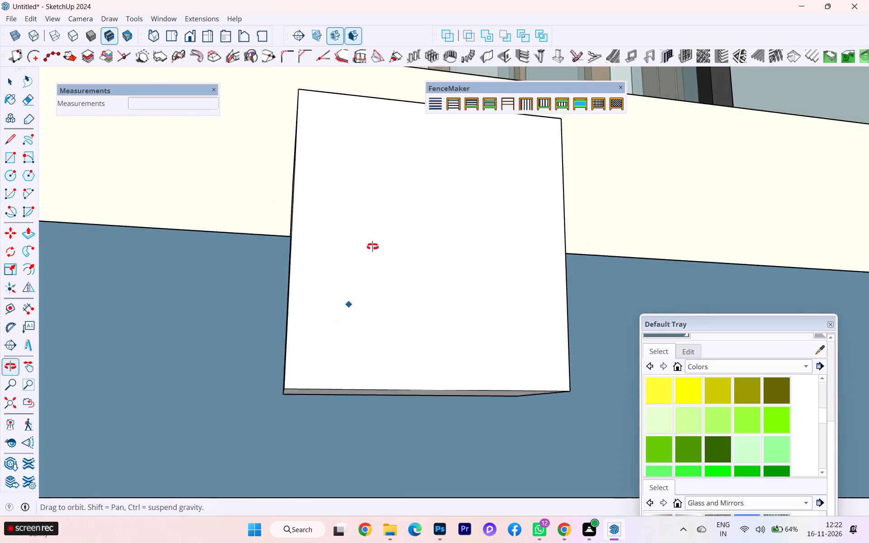
middle_click_drag(372, 247, 367, 189)
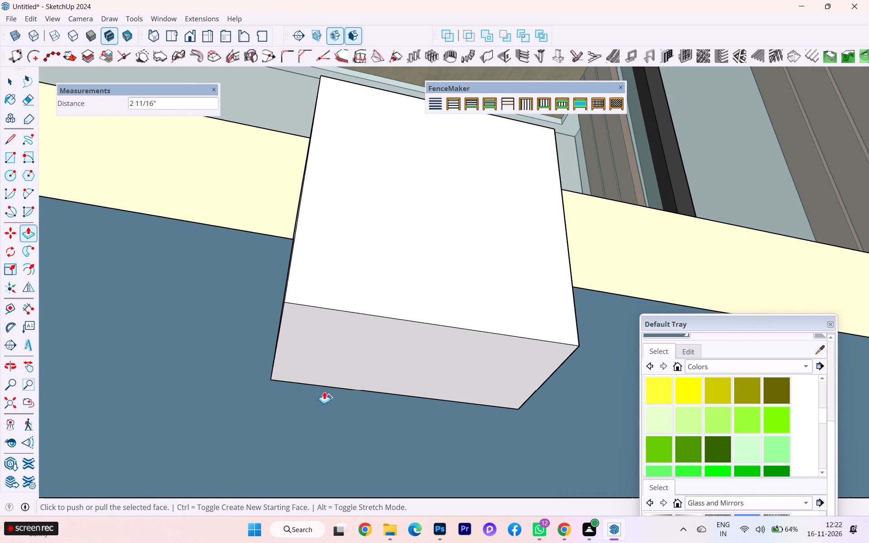
key("f")
left_click(0, 86)
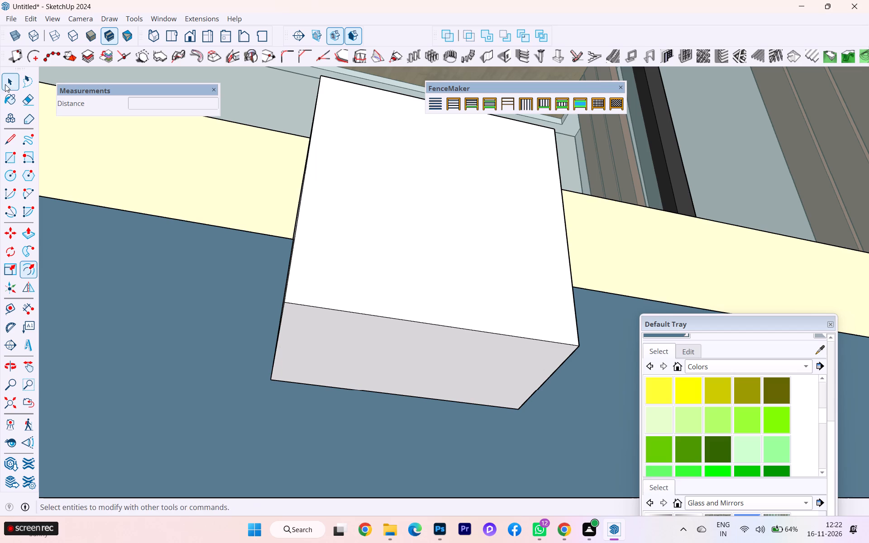
left_click(8, 83)
left_click(310, 347)
key("f")
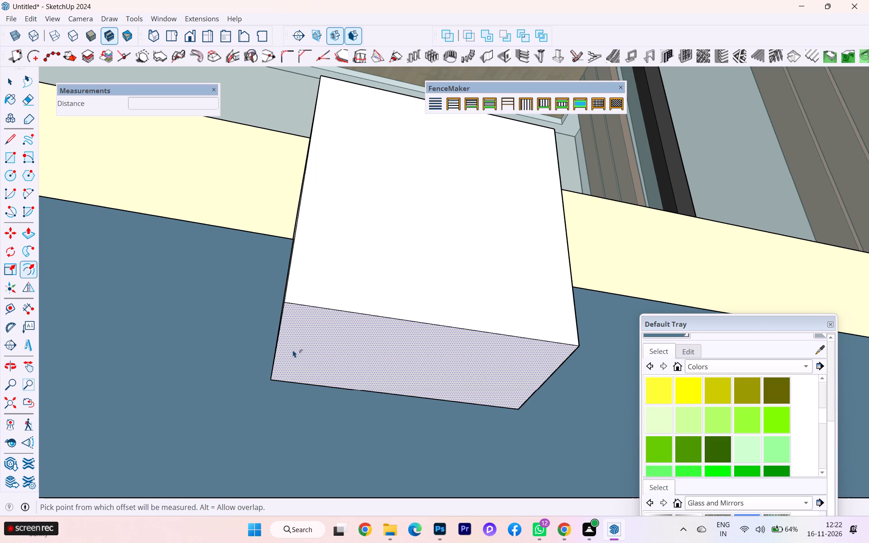
left_click(286, 345)
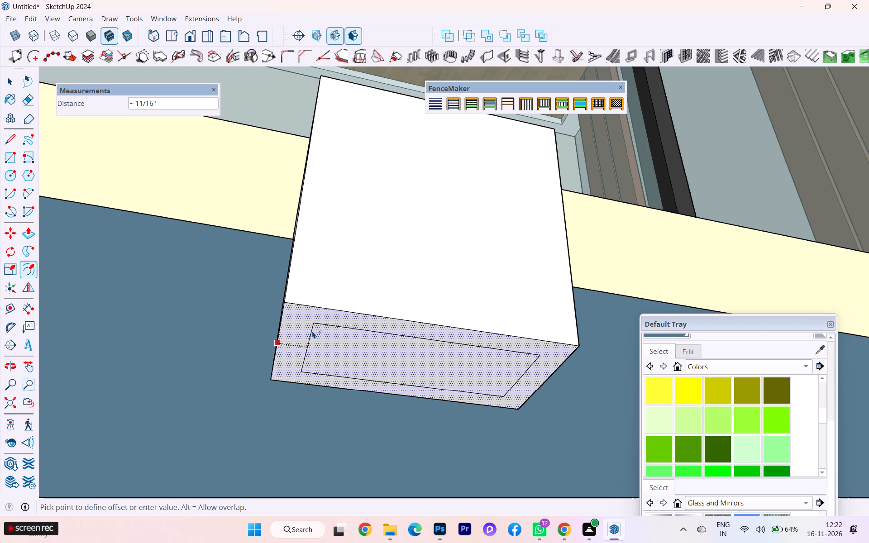
left_click(312, 331)
Push the inset panel on the block's underside up about 5/8" to form a light recess.
key("p")
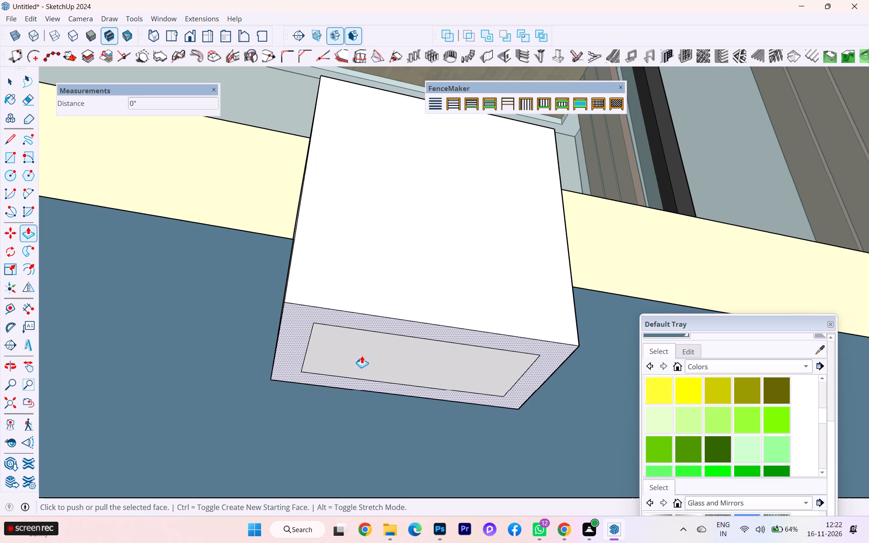
left_click(362, 355)
key("Escape")
left_click(361, 364)
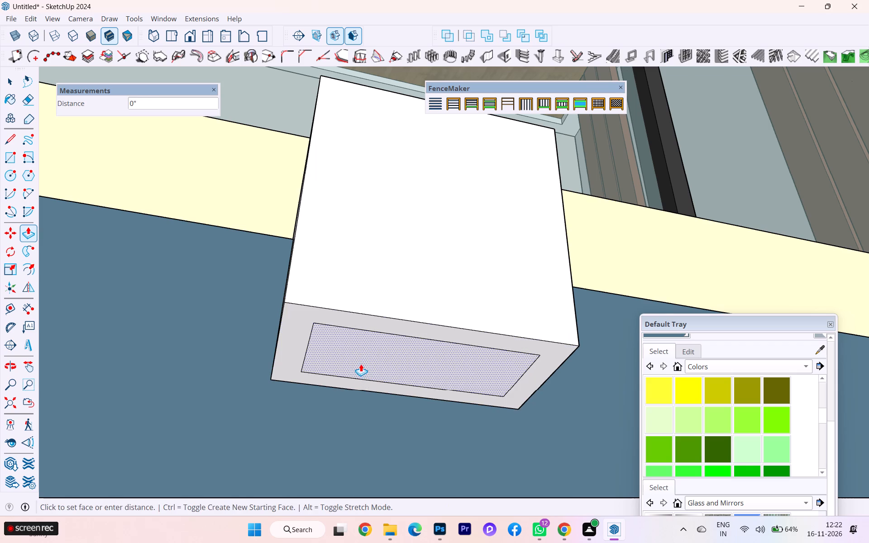
left_click(363, 343)
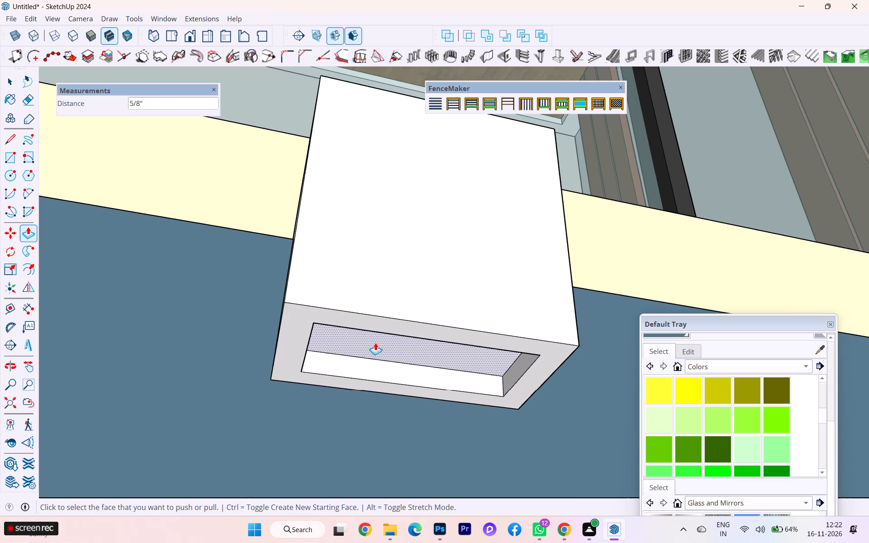
Paint the ceiling and one long wall of the recess in the block's underside bright yellow.
scroll(527, 249, "down", 1)
middle_click_drag(512, 275, 414, 427)
scroll(469, 330, "down", 1)
scroll(414, 427, "up", 1)
scroll(451, 288, "down", 1)
scroll(452, 287, "up", 1)
scroll(453, 286, "down", 4)
middle_click_drag(477, 251, 485, 235)
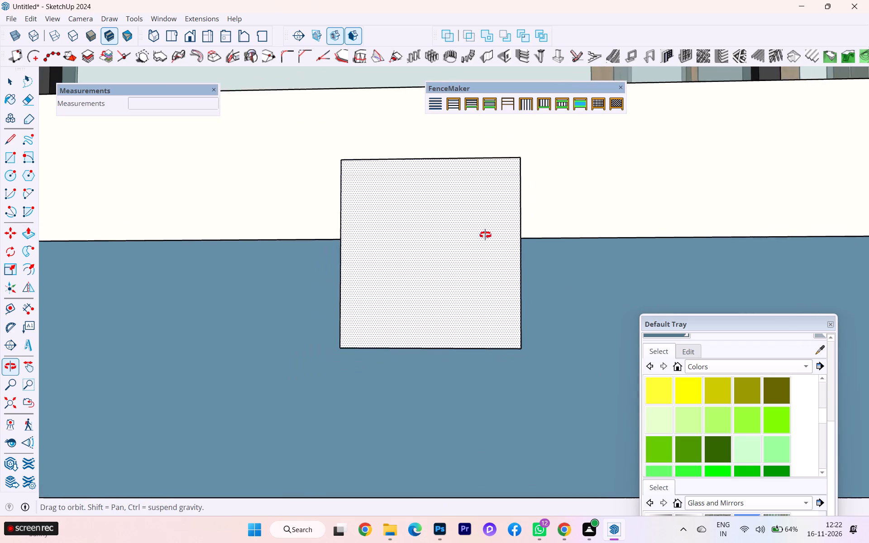
middle_click_drag(485, 235, 515, 163)
scroll(516, 280, "down", 2)
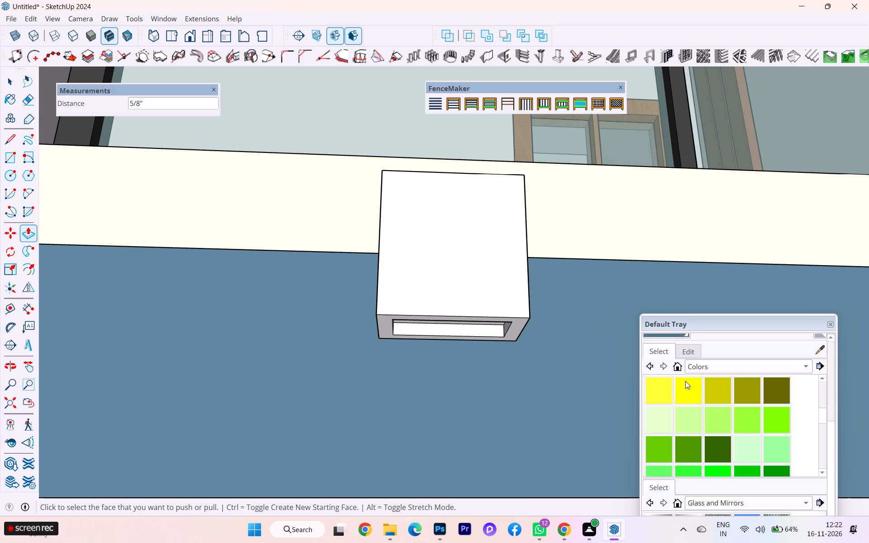
left_click(691, 388)
left_click(471, 334)
middle_click_drag(445, 331, 456, 295)
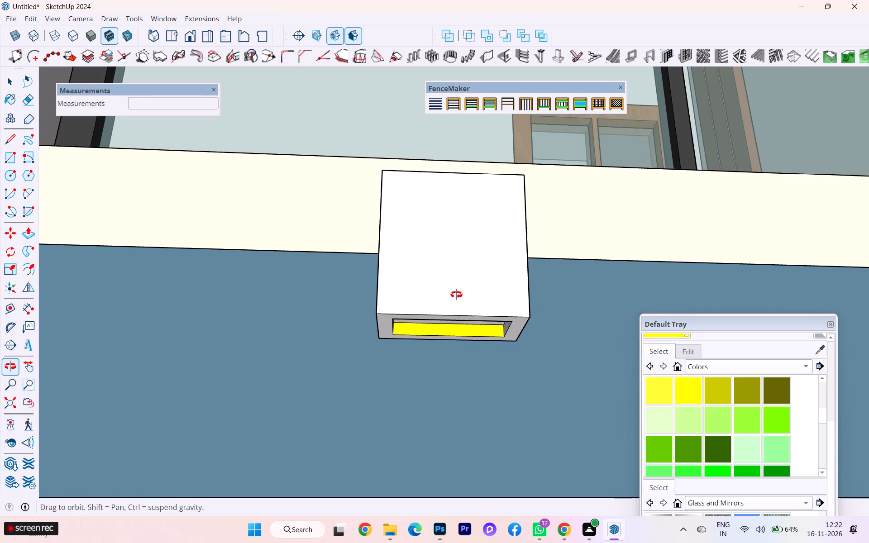
middle_click_drag(456, 295, 489, 186)
scroll(425, 313, "up", 3)
left_click(434, 294)
left_click(400, 274)
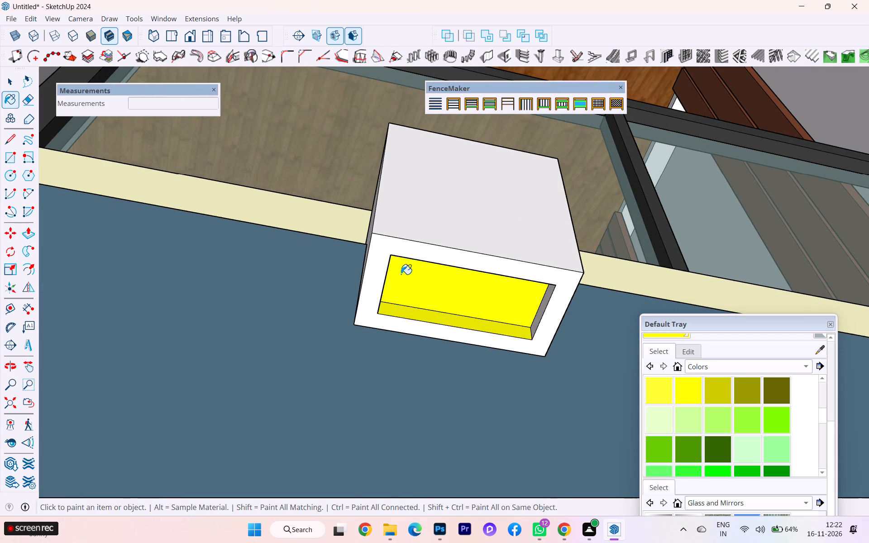
Paint the recess's remaining walls and the rim around it on the block's bottom face the same yellow.
middle_click_drag(402, 274, 678, 190)
middle_click_drag(497, 273, 599, 265)
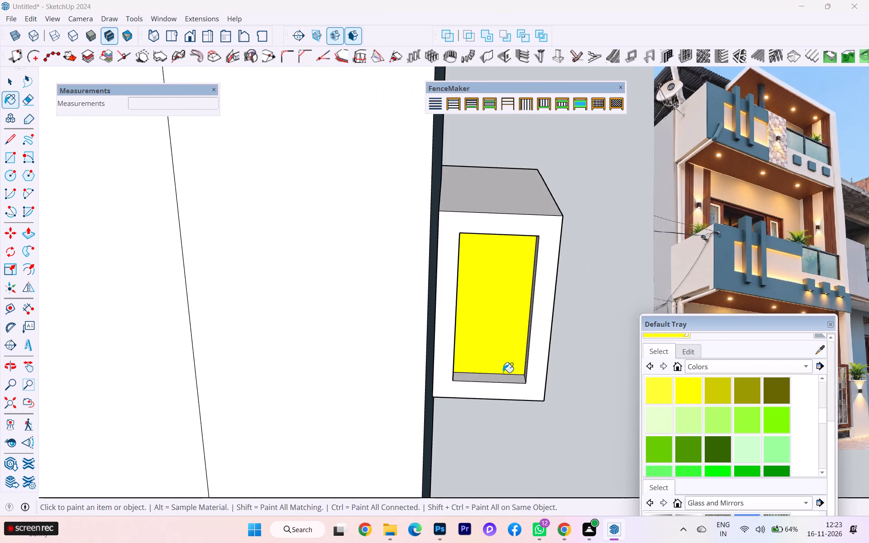
left_click(503, 372)
left_click(497, 379)
left_click(534, 313)
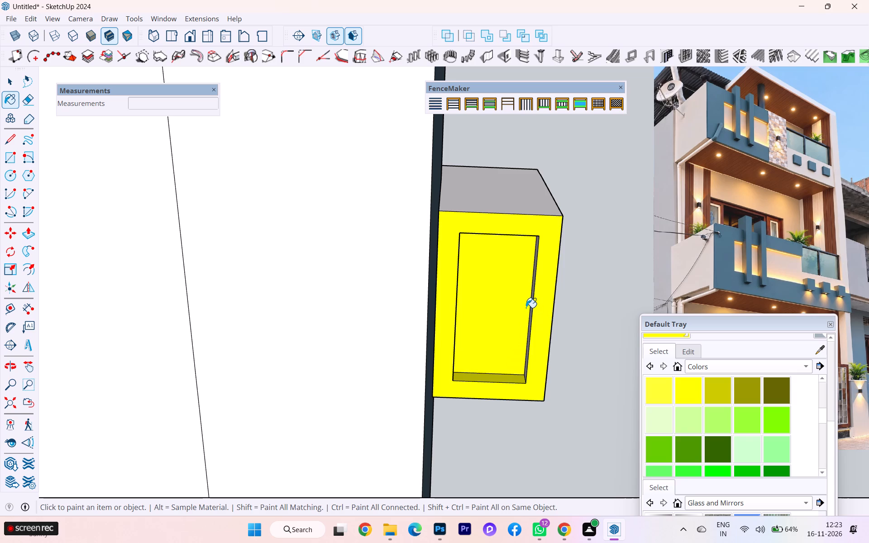
middle_click_drag(501, 316, 130, 477)
scroll(352, 323, "down", 1)
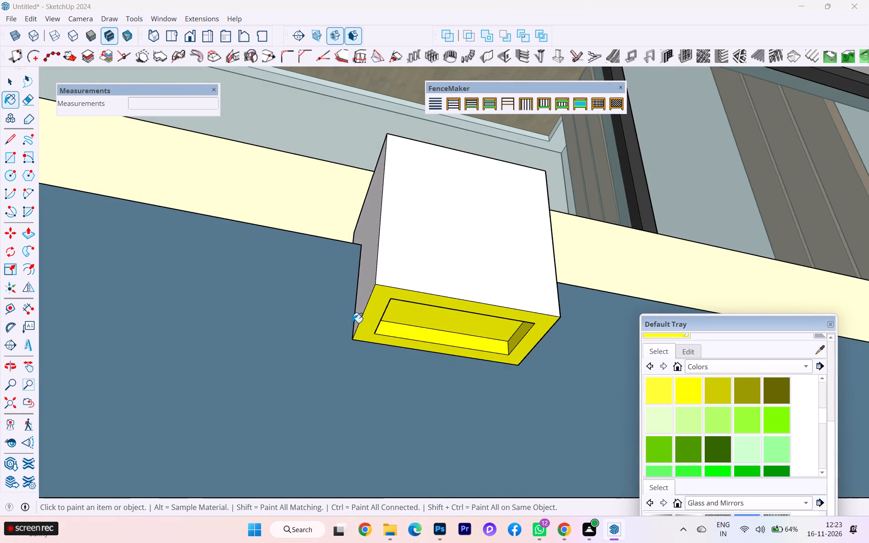
middle_click_drag(294, 343, 86, 456)
middle_click_drag(367, 330, 372, 302)
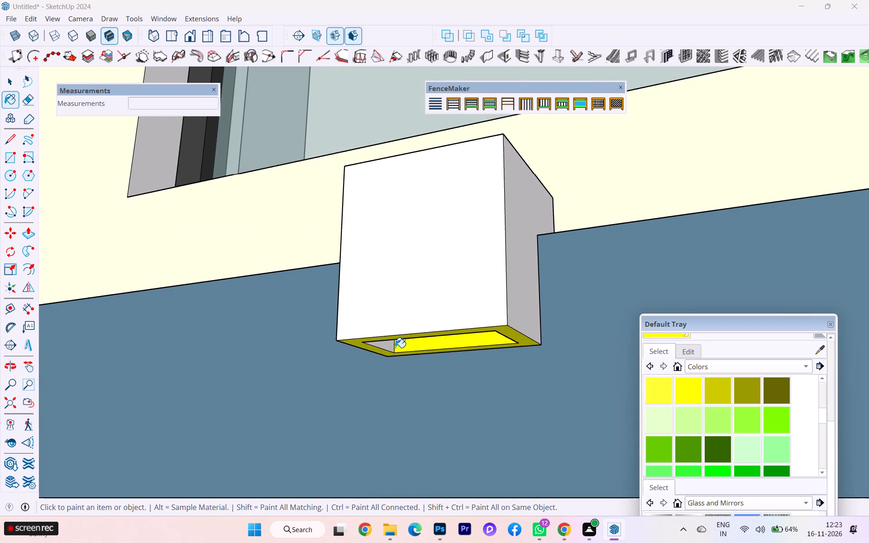
scroll(393, 343, "up", 6)
left_click(387, 344)
scroll(407, 344, "down", 3)
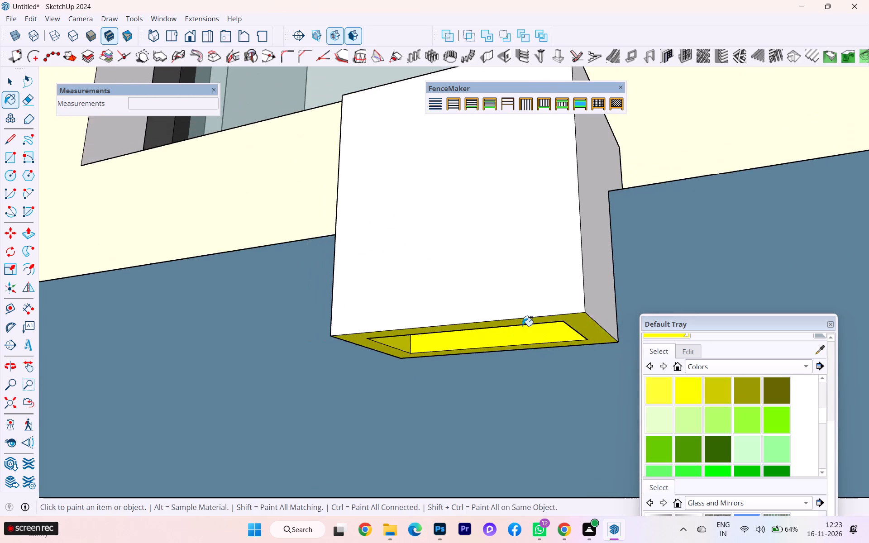
Sample the parapet band's blue and paint the block's front face and one side face with it.
scroll(522, 326, "down", 1)
scroll(518, 324, "up", 2)
scroll(518, 324, "down", 3)
scroll(518, 324, "up", 2)
scroll(501, 326, "down", 3)
scroll(499, 326, "up", 1)
scroll(512, 329, "down", 3)
middle_click_drag(518, 335, 556, 502)
scroll(521, 328, "down", 1)
middle_click_drag(522, 327, 608, 282)
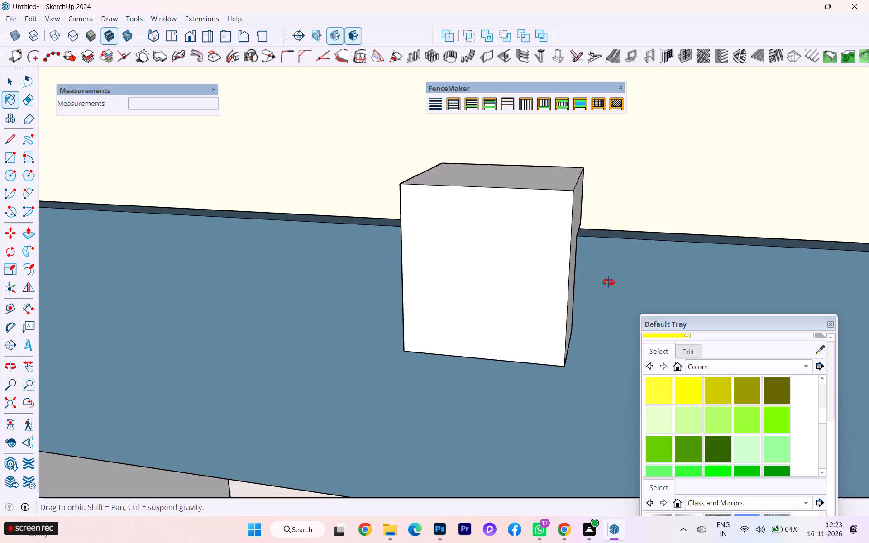
middle_click_drag(608, 282, 715, 278)
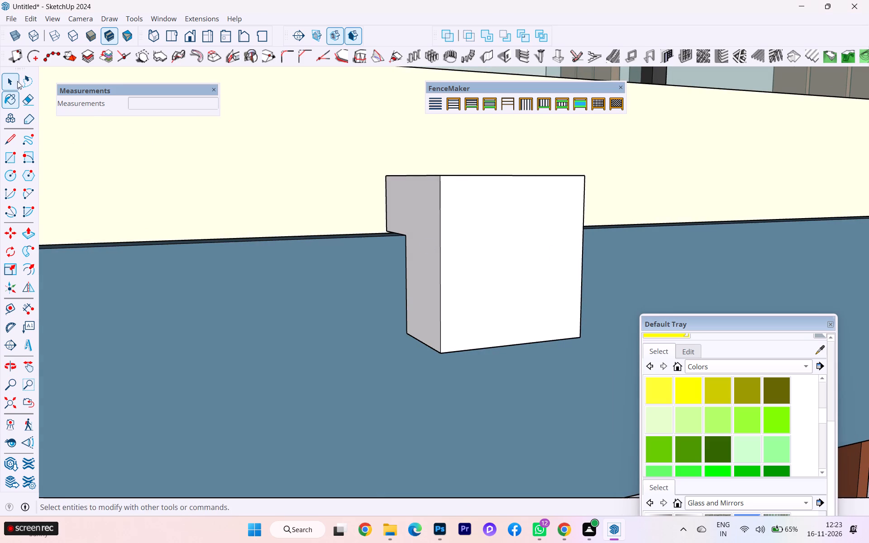
left_click(17, 81)
double_click(471, 250)
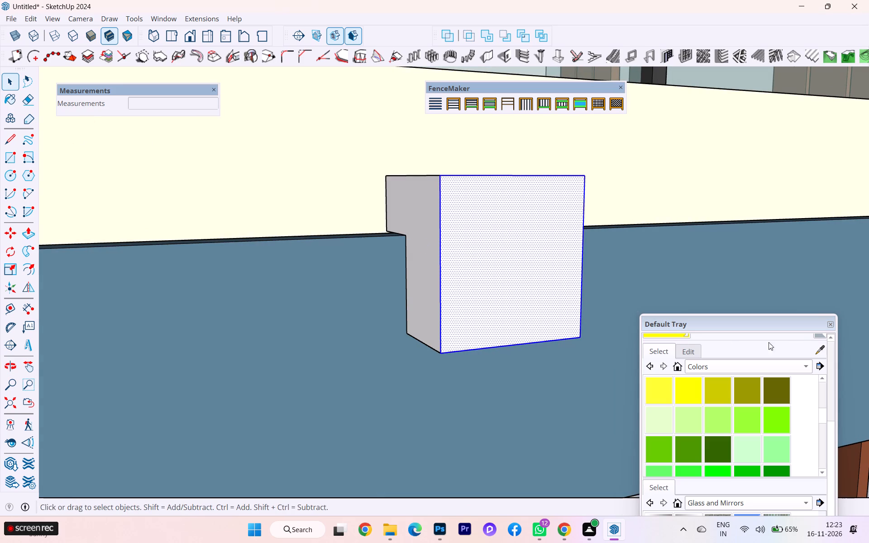
left_click(819, 351)
left_click(280, 341)
left_click(468, 246)
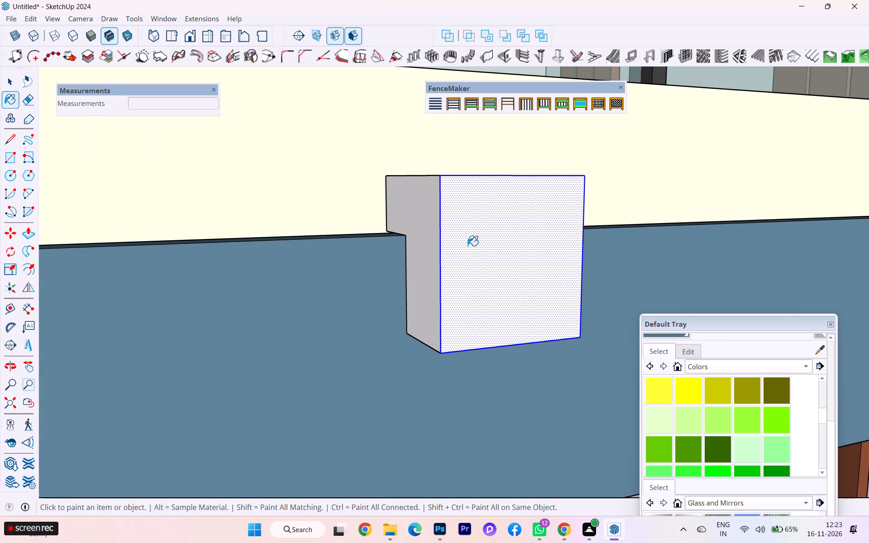
left_click(417, 240)
Paint the block's top and its other side face the same blue, and clear the selection.
middle_click_drag(464, 243, 381, 86)
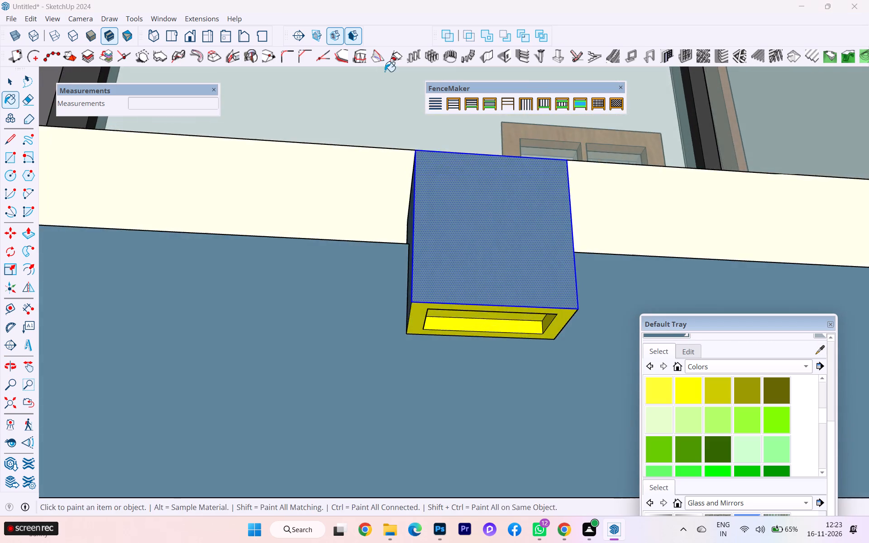
middle_click_drag(391, 119, 282, 491)
scroll(282, 491, "down", 1)
left_click(401, 320)
scroll(489, 374, "down", 1)
middle_click_drag(415, 365, 344, 327)
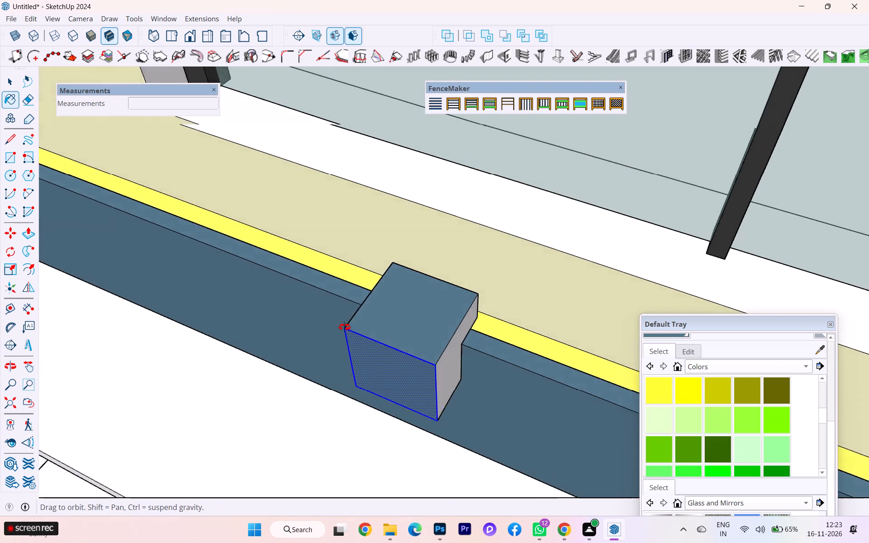
middle_click_drag(344, 327, 308, 312)
left_click(433, 364)
scroll(359, 328, "down", 1)
middle_click_drag(357, 329, 512, 200)
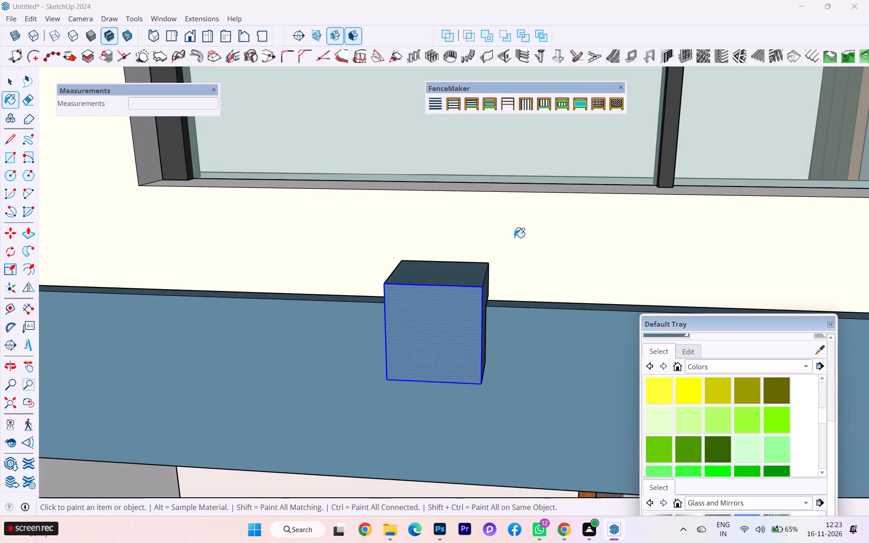
scroll(506, 261, "down", 1)
scroll(506, 262, "up", 1)
scroll(505, 263, "down", 10)
left_click(14, 81)
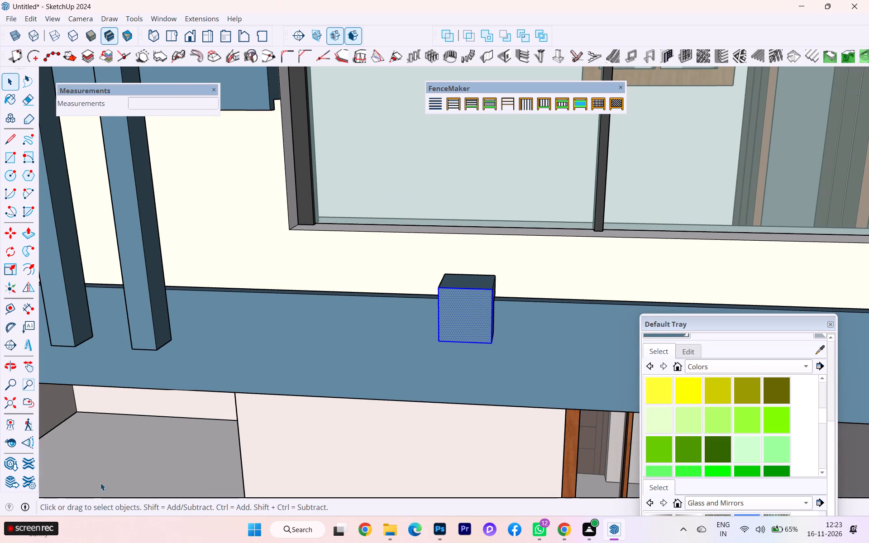
left_click(100, 483)
Examine the painted light block on the balcony parapet from several angles and distances beside the reference facade photo.
scroll(277, 373, "down", 2)
middle_click_drag(283, 372, 325, 307)
scroll(180, 360, "down", 5)
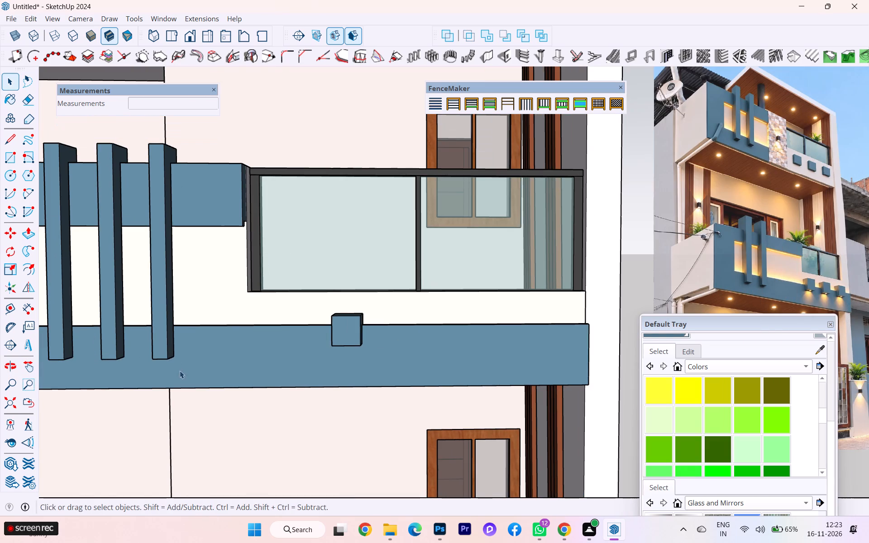
scroll(456, 352, "up", 4)
middle_click_drag(309, 321, 366, 196)
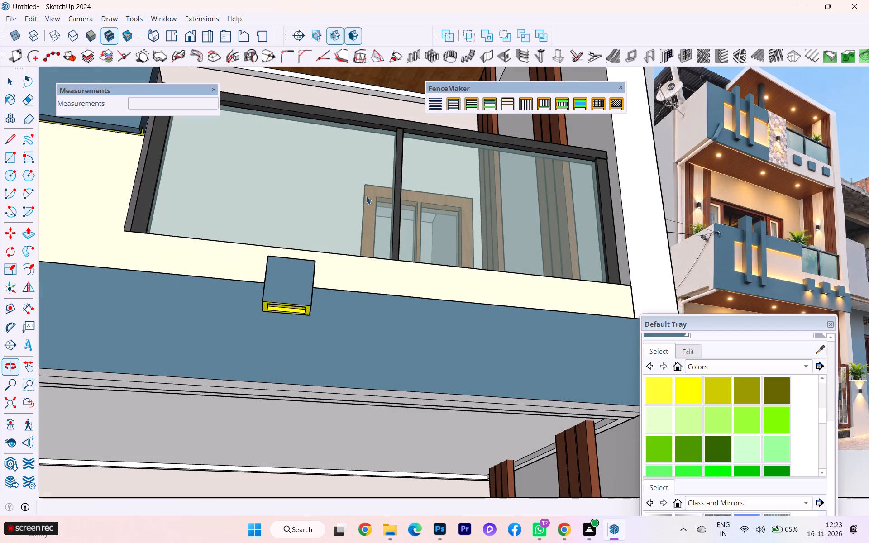
scroll(312, 282, "down", 7)
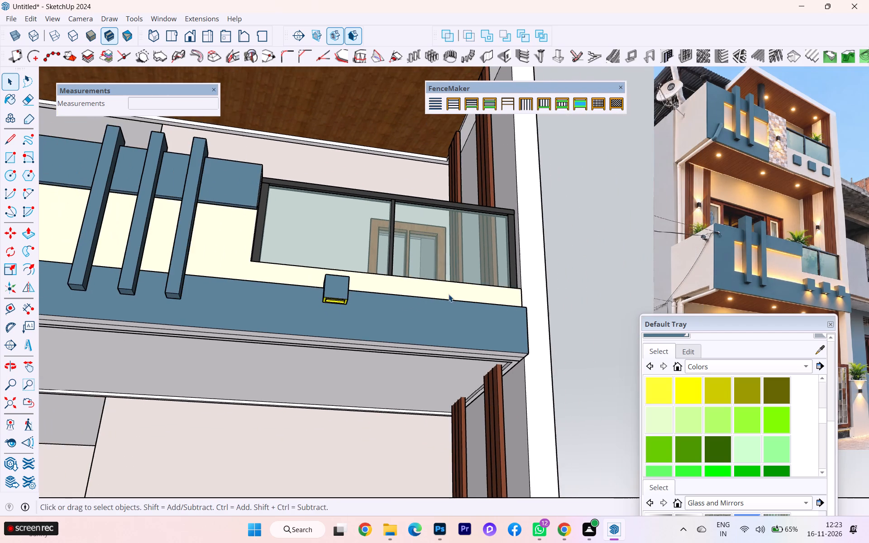
middle_click_drag(447, 294, 427, 353)
middle_click(427, 354)
scroll(437, 342, "down", 1)
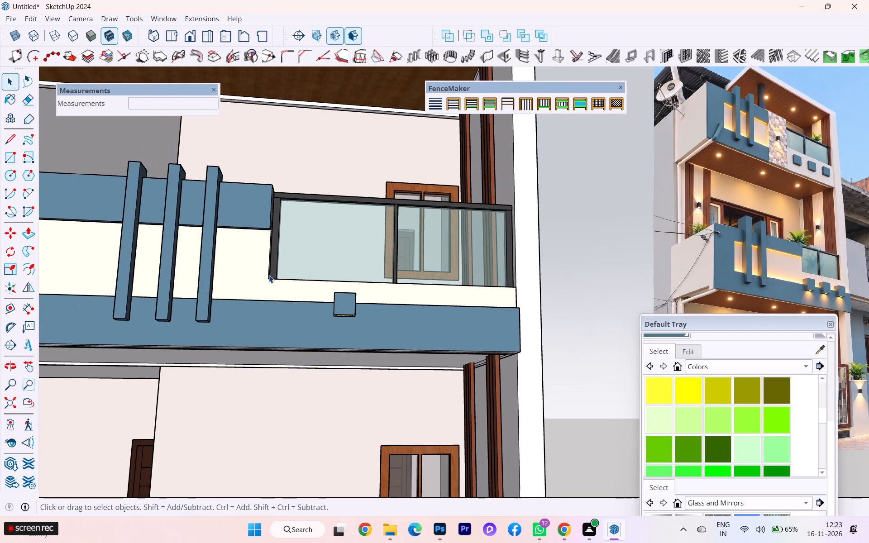
scroll(242, 247, "up", 1)
middle_click_drag(238, 240, 227, 223)
scroll(373, 248, "down", 3)
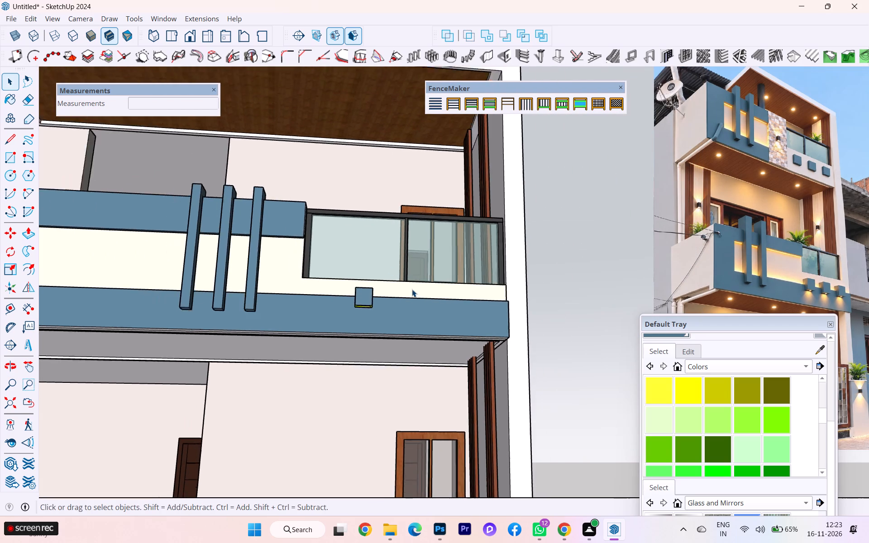
scroll(412, 289, "down", 5)
scroll(203, 257, "down", 1)
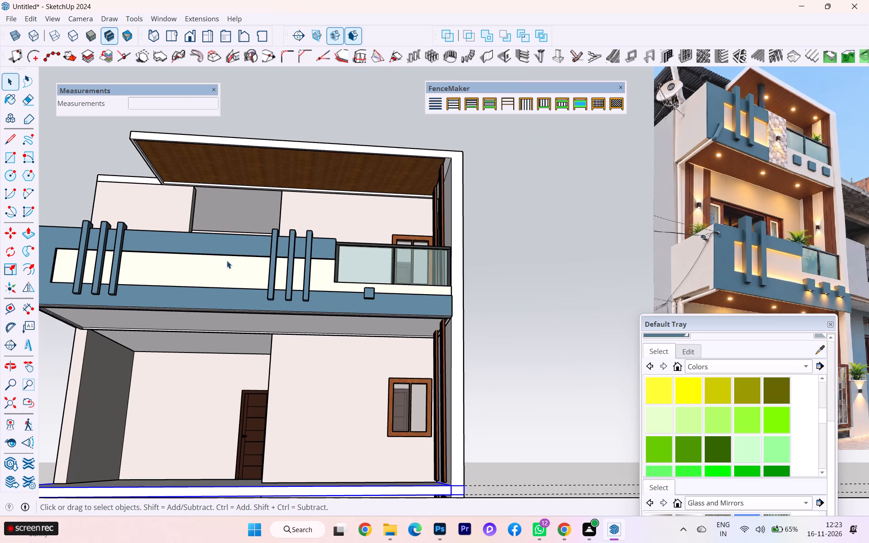
scroll(227, 261, "down", 1)
Select the whole light block and make it a component that replaces the selected geometry.
scroll(356, 276, "up", 6)
scroll(369, 322, "up", 6)
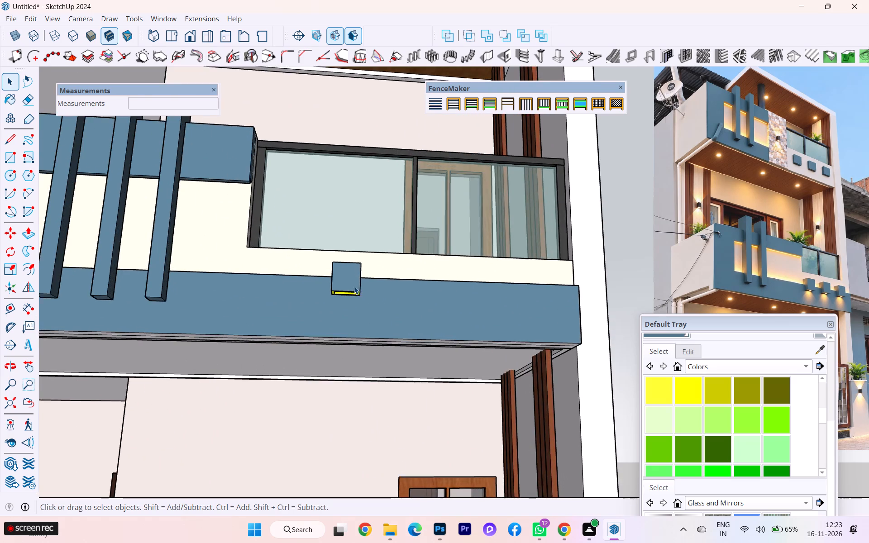
scroll(354, 286, "up", 1)
left_click(336, 288)
triple_click(338, 296)
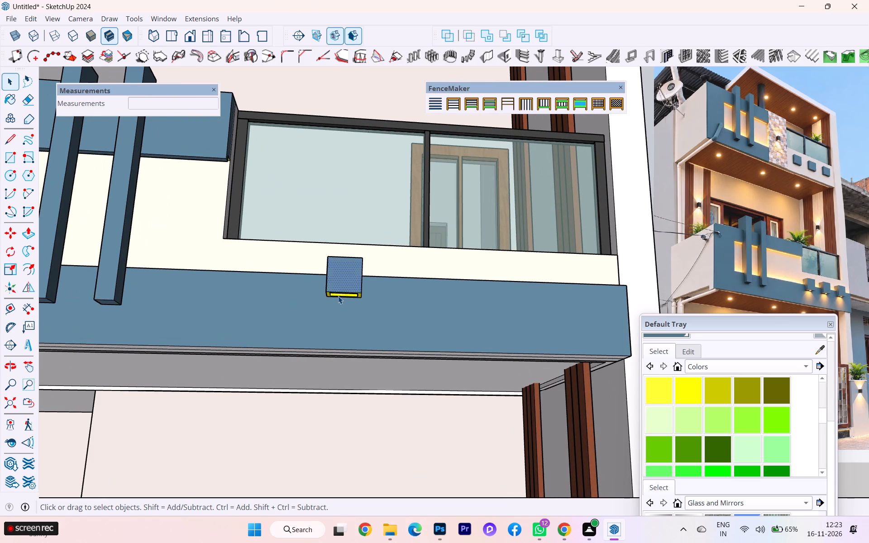
left_click(338, 296)
right_click(338, 296)
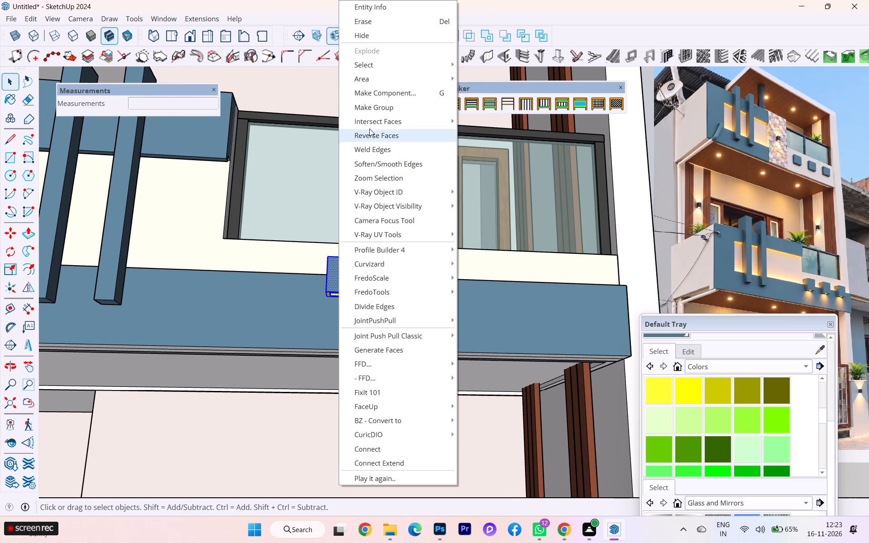
left_click(404, 93)
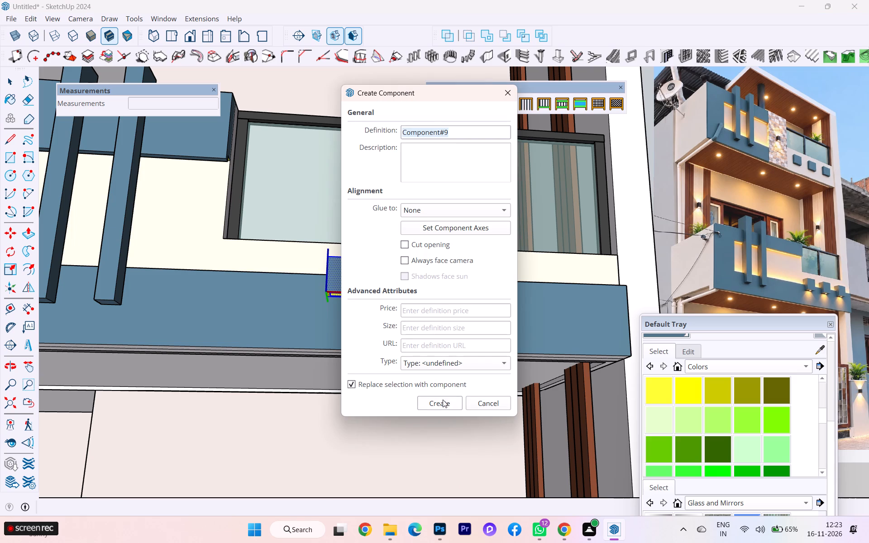
left_click(439, 405)
Copy the light block horizontally along the blue band below the glass railing and repeat it as three evenly spaced copies (*3).
key("m")
scroll(315, 297, "up", 2)
scroll(315, 297, "down", 1)
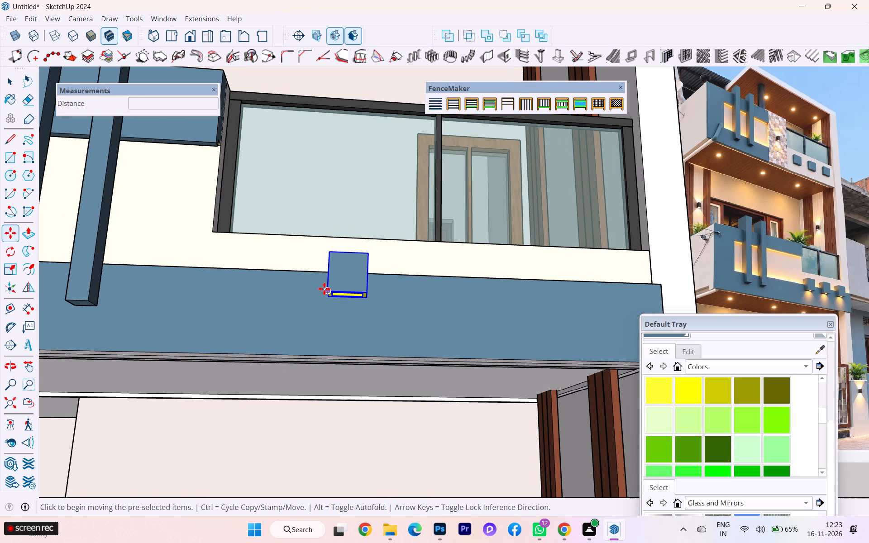
left_click(324, 289)
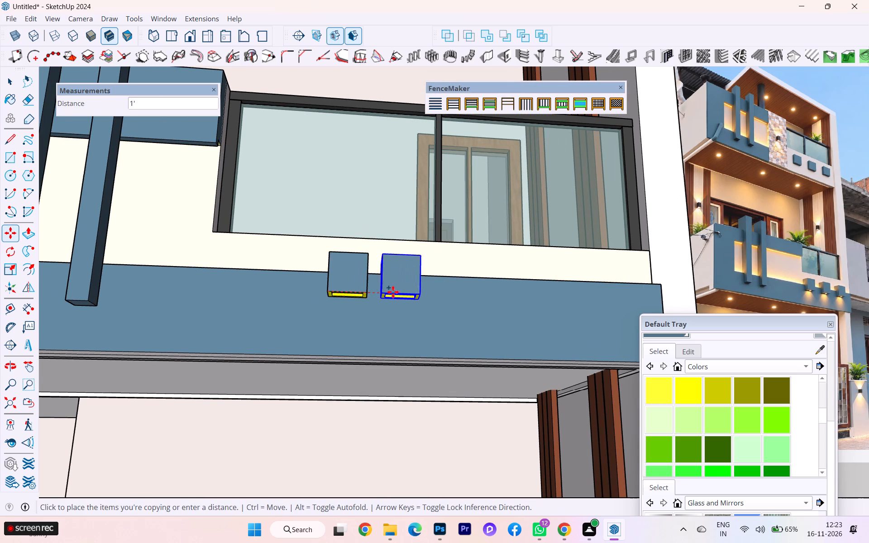
left_click(396, 295)
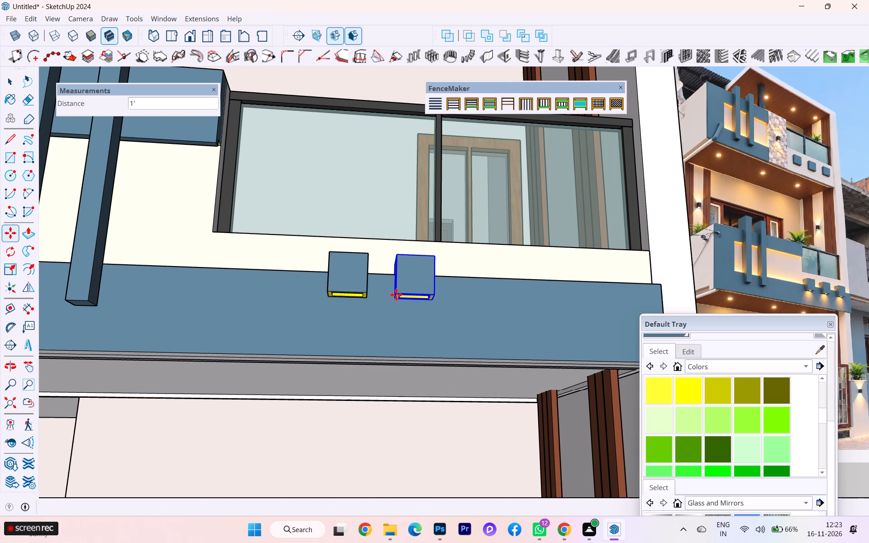
type("*3")
key("Return")
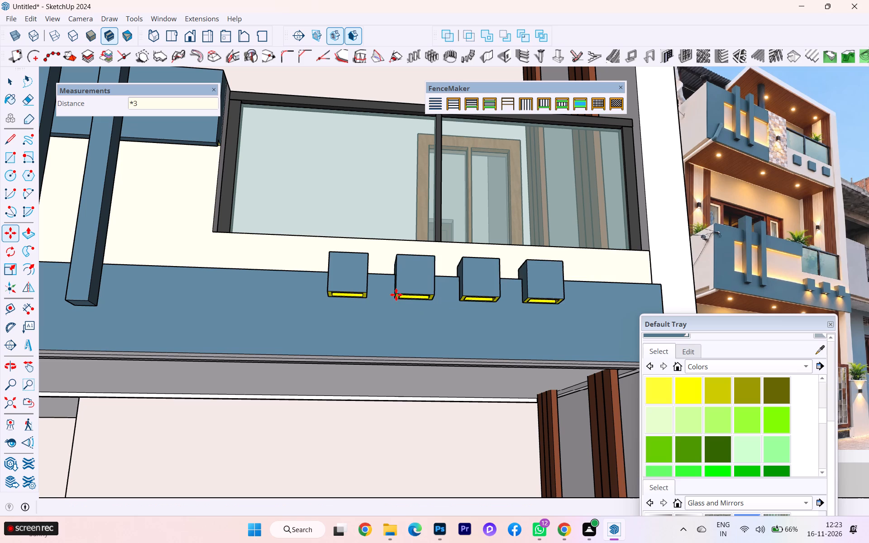
Examine the row of light blocks and the whole house front from a distance beside the reference photo.
scroll(408, 292, "down", 4)
scroll(440, 281, "up", 1)
scroll(442, 281, "down", 6)
middle_click_drag(490, 335, 470, 450)
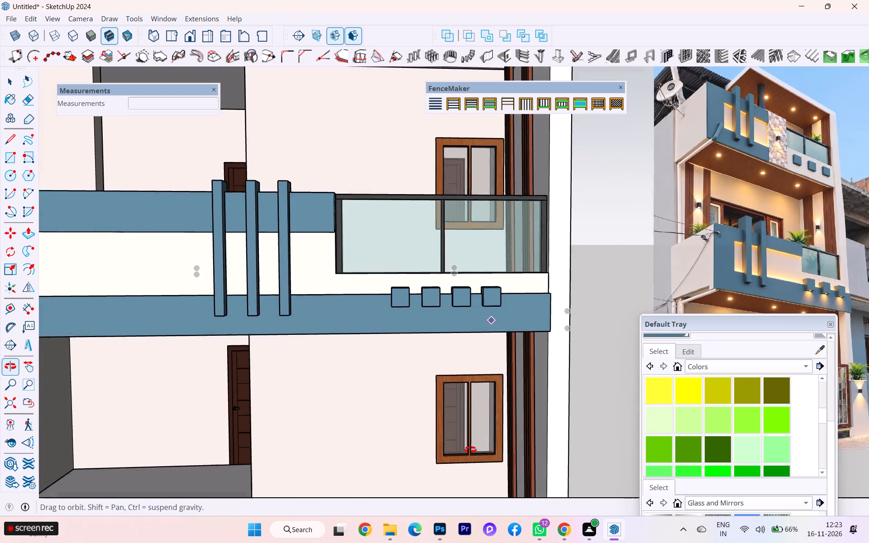
middle_click_drag(470, 450, 468, 475)
scroll(511, 310, "down", 4)
scroll(514, 312, "up", 1)
scroll(515, 312, "down", 1)
scroll(567, 304, "down", 4)
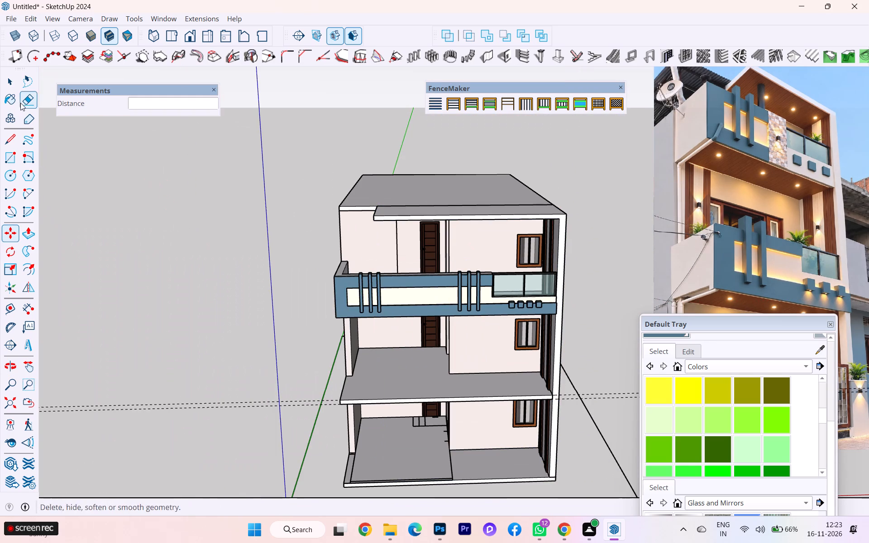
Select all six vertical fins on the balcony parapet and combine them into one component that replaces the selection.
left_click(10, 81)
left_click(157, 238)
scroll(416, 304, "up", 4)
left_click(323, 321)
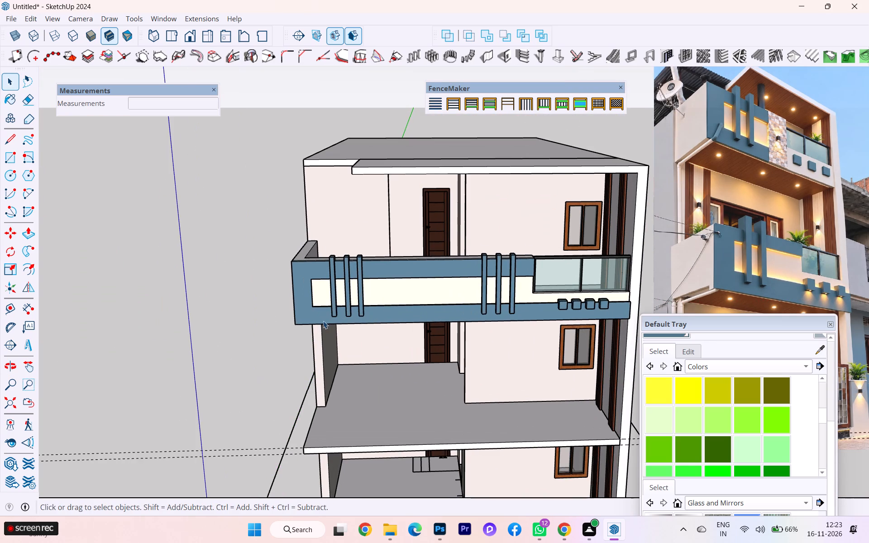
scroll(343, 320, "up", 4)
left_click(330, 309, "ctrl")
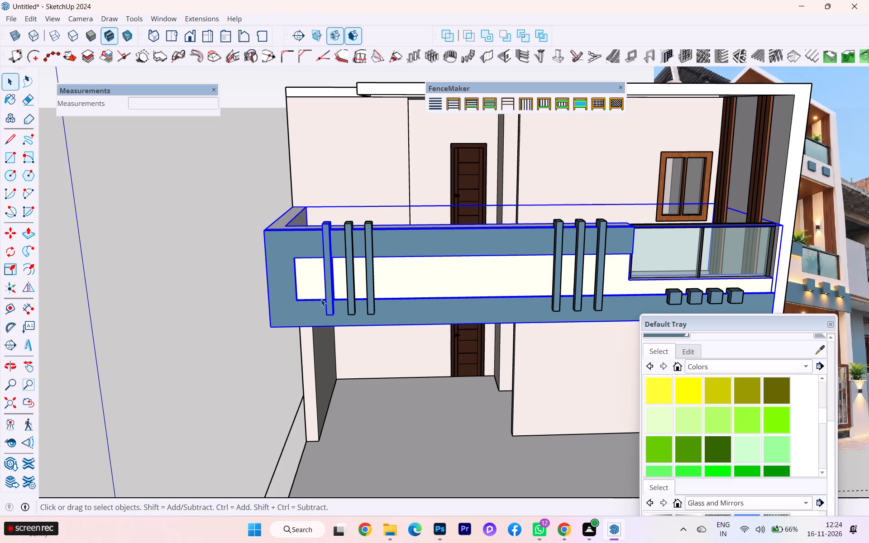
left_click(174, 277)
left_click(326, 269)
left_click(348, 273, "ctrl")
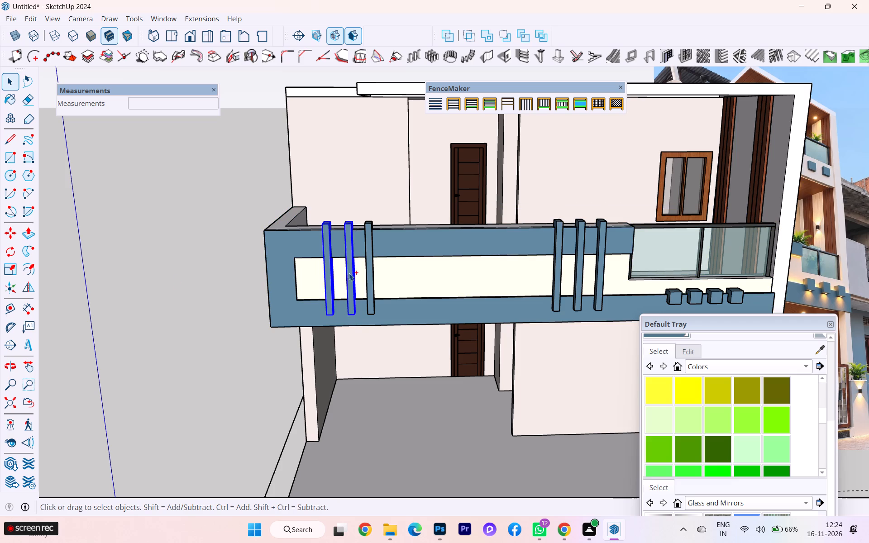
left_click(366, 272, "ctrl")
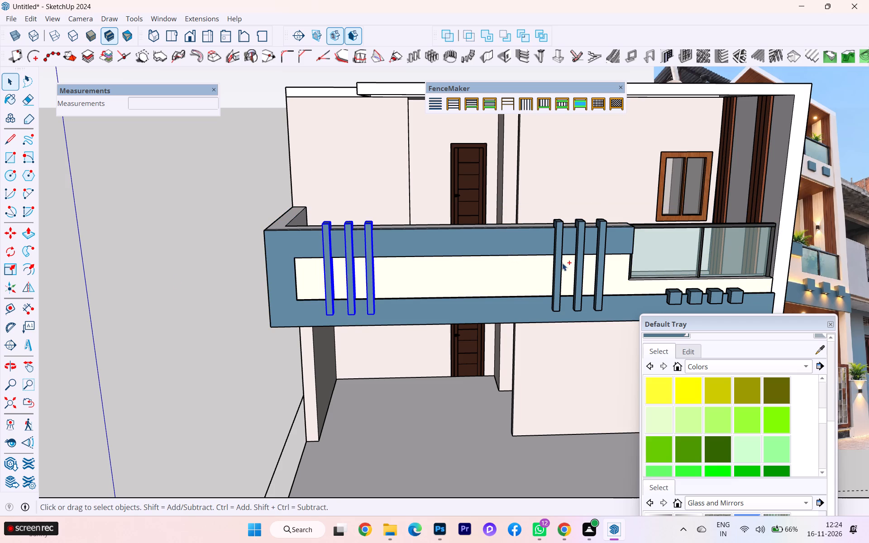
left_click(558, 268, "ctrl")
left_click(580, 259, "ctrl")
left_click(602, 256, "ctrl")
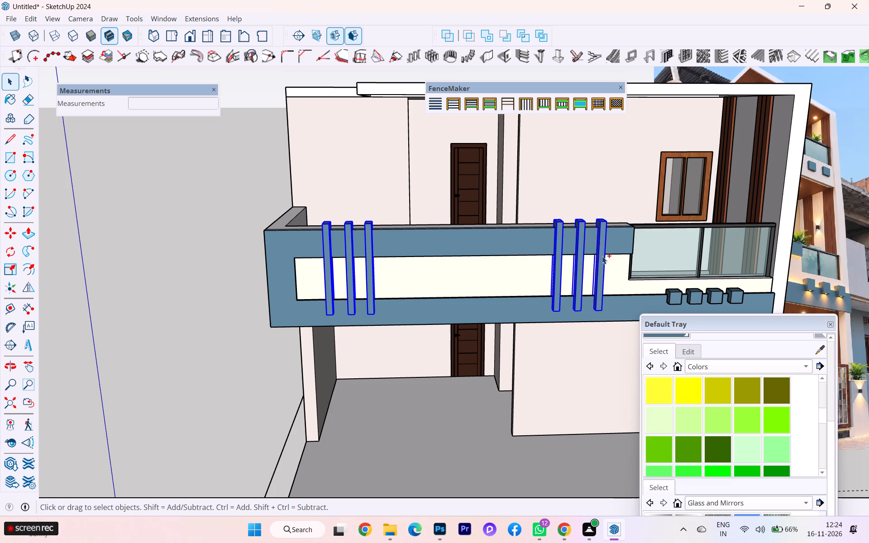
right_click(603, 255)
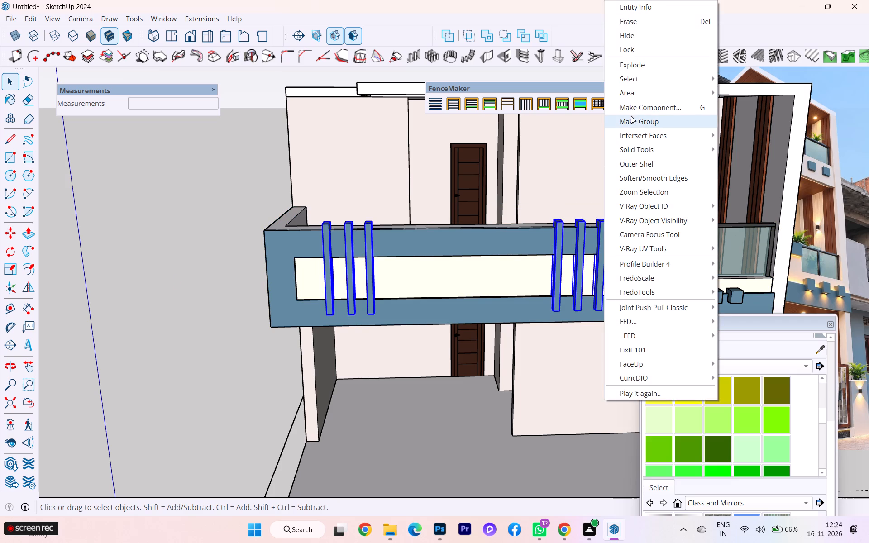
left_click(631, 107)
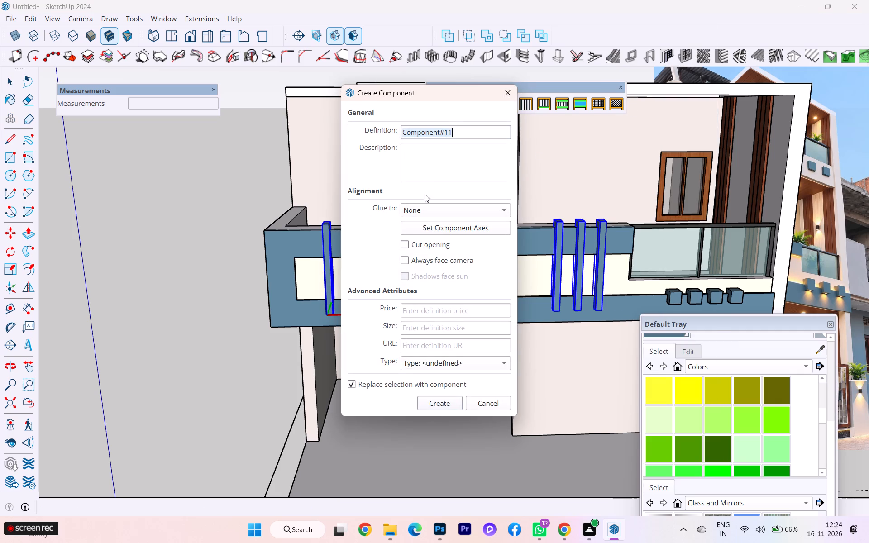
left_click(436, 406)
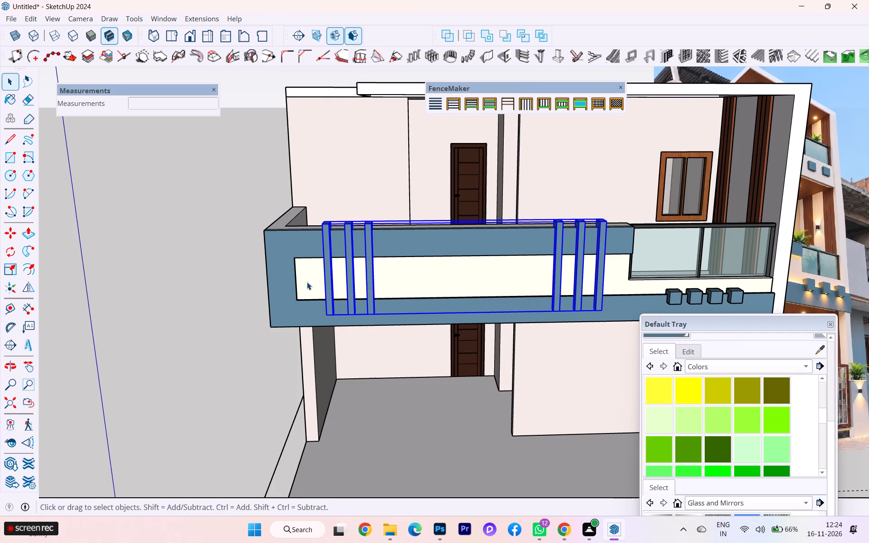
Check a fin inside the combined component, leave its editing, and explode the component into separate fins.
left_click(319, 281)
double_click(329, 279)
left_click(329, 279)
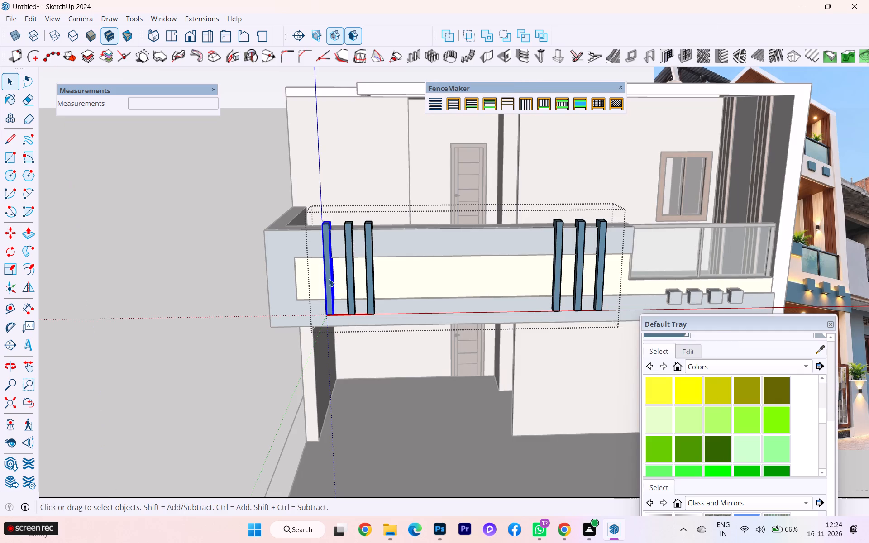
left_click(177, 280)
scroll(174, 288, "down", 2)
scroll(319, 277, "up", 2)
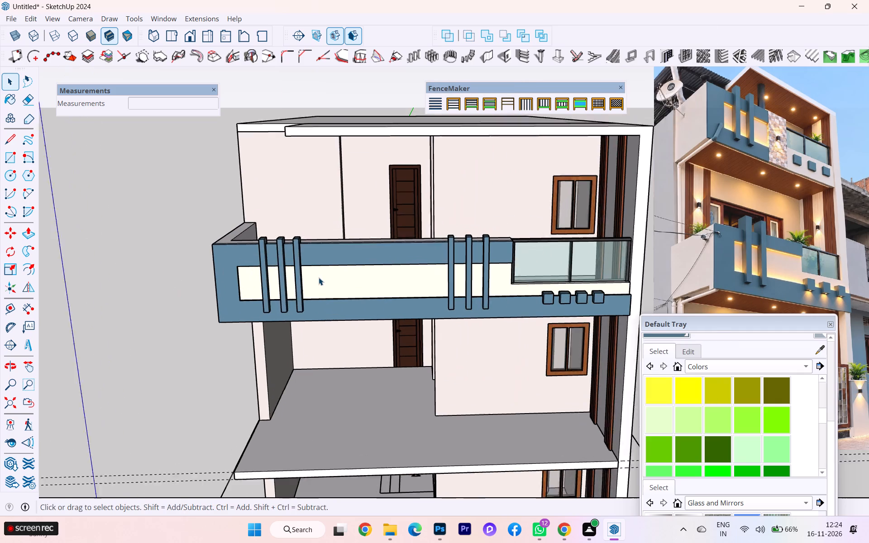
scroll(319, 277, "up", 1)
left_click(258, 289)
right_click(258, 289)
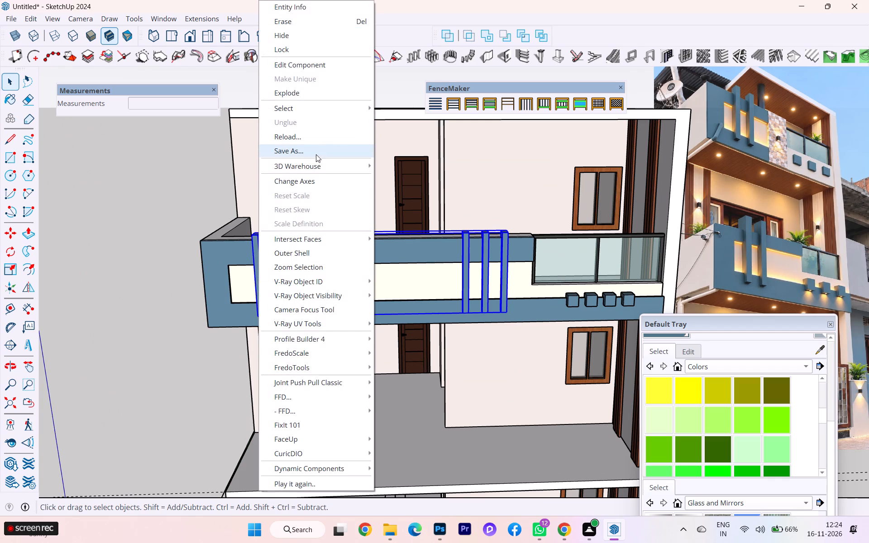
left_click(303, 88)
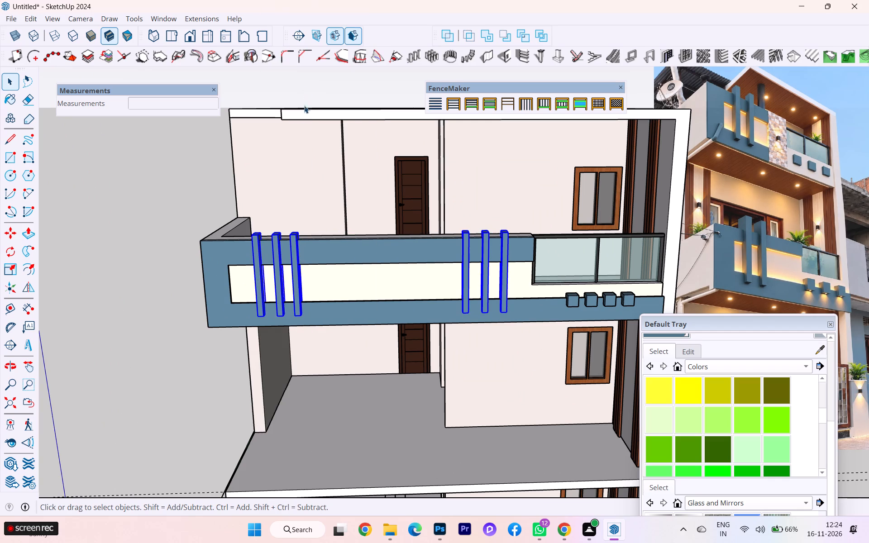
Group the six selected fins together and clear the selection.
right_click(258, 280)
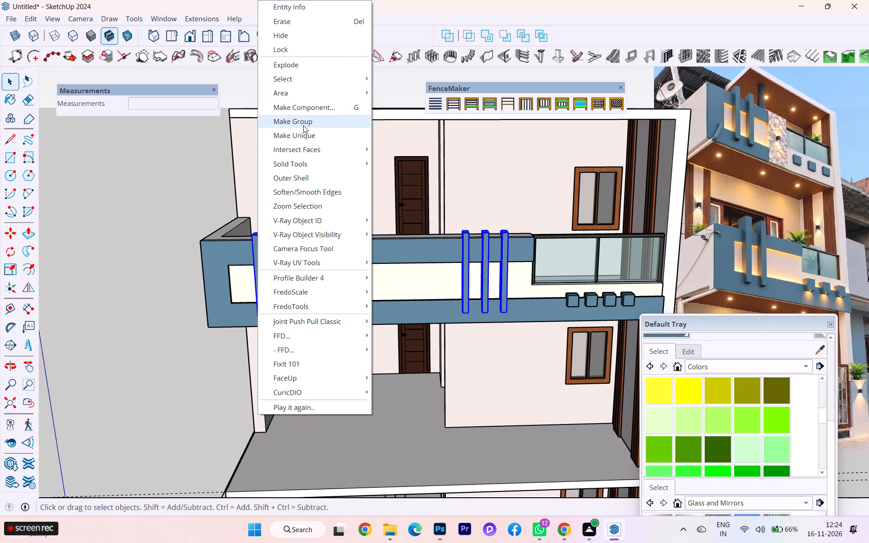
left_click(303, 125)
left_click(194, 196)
Examine the house from its front corner and look closely at the balcony parapet with its fins.
scroll(161, 254, "down", 1)
middle_click_drag(167, 265, 360, 268)
middle_click(360, 268)
scroll(200, 261, "down", 5)
scroll(400, 289, "up", 1)
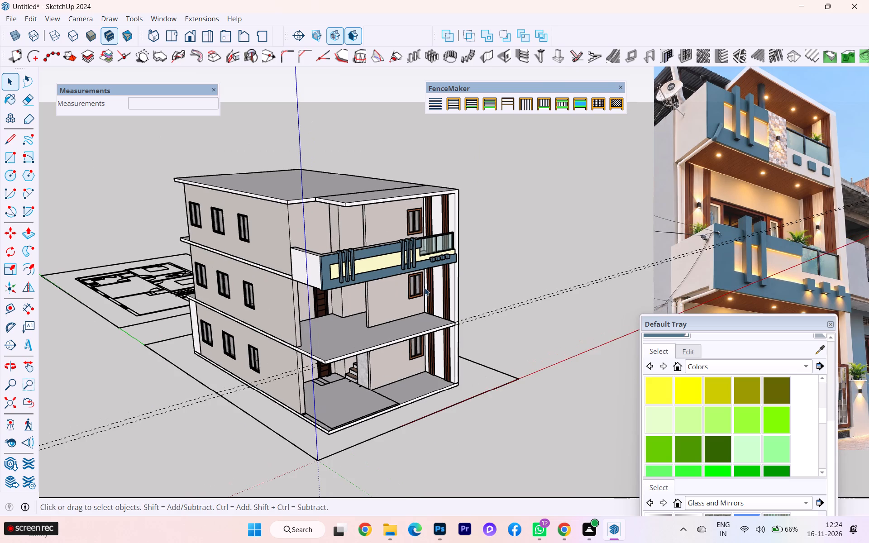
scroll(499, 259, "up", 2)
scroll(578, 237, "up", 2)
scroll(242, 234, "down", 2)
scroll(287, 226, "down", 1)
scroll(292, 226, "up", 3)
scroll(296, 227, "down", 10)
scroll(225, 248, "up", 4)
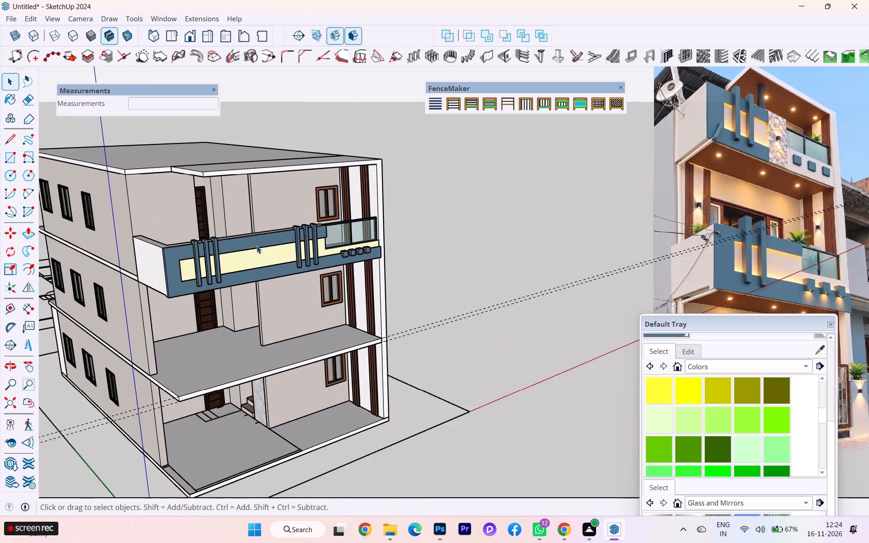
scroll(256, 249, "up", 6)
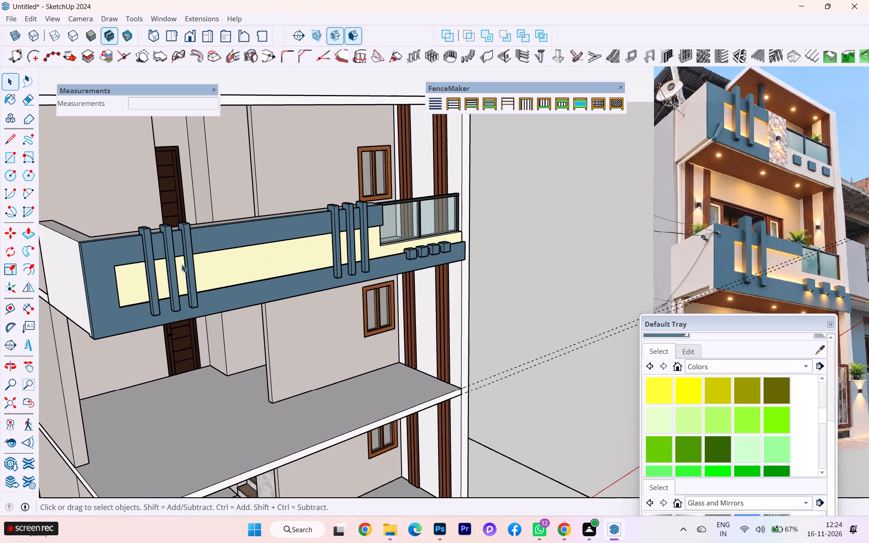
Open the fins group and then the fin nearest the parapet's solid corner to inspect its geometry.
left_click(167, 259)
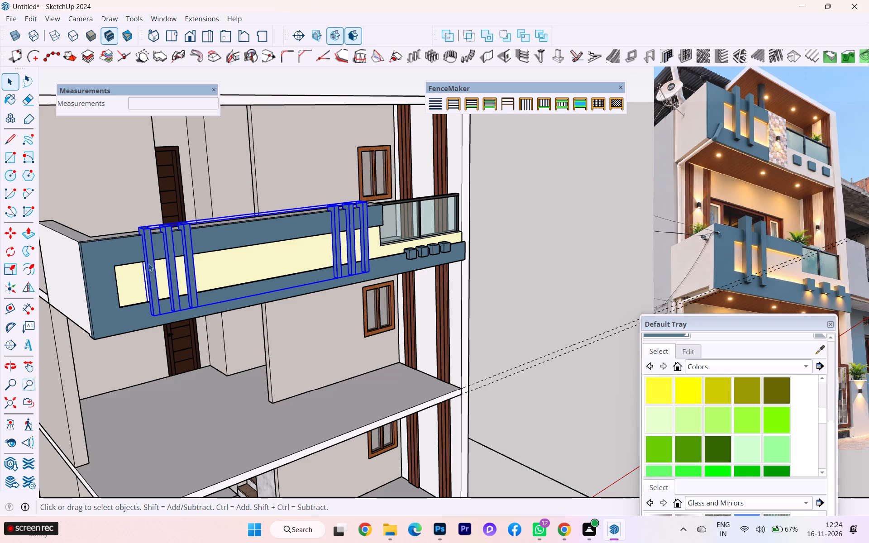
double_click(148, 263)
left_click(148, 257)
double_click(148, 255)
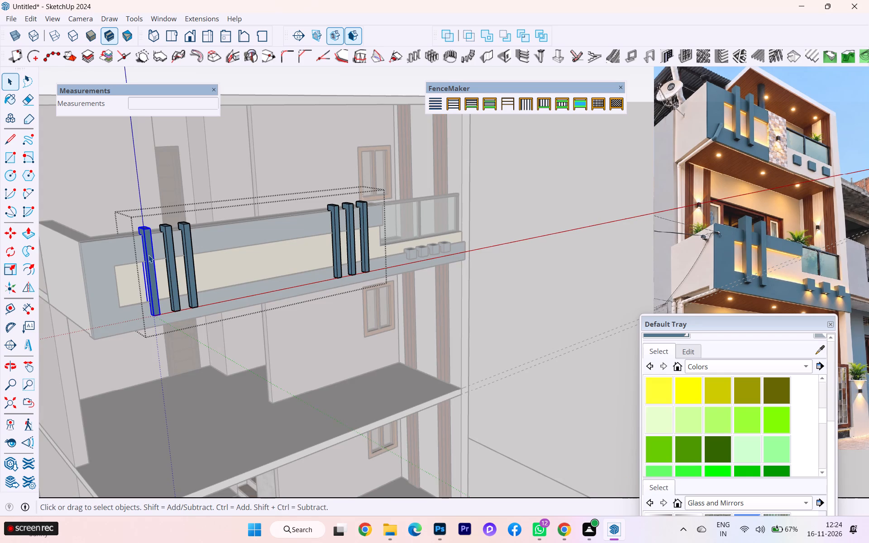
left_click(148, 254)
scroll(225, 267, "down", 2)
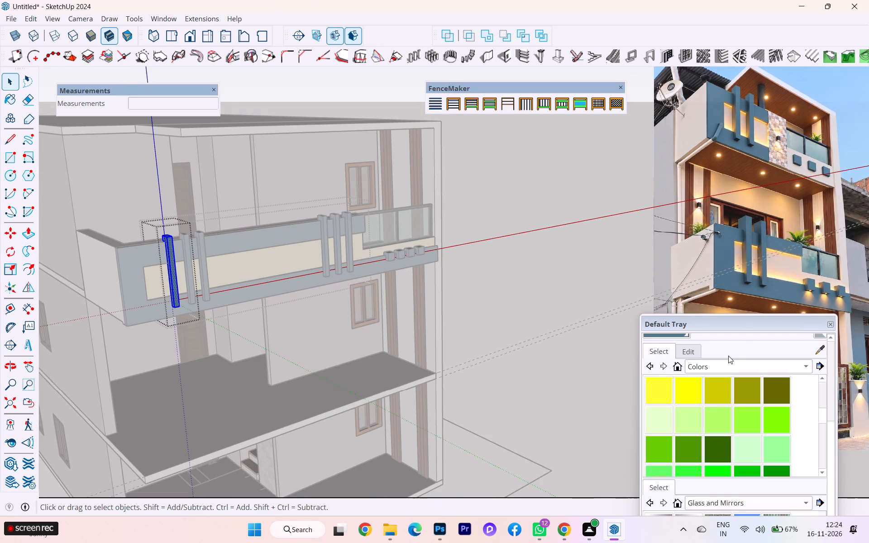
Move the Default Tray up so both the Colors and the Glass and Mirrors materials fit on screen.
left_click_drag(735, 318, 638, 131)
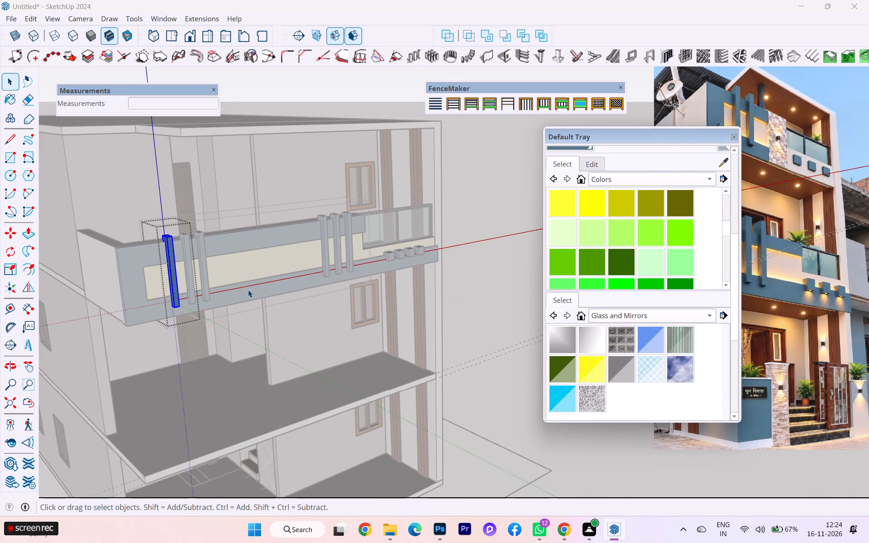
Leave the editing of the fin and of the fins group while viewing the house from farther away.
scroll(355, 305, "down", 6)
scroll(402, 308, "up", 1)
scroll(403, 308, "down", 1)
left_click(95, 362)
scroll(270, 325, "down", 1)
scroll(270, 325, "up", 2)
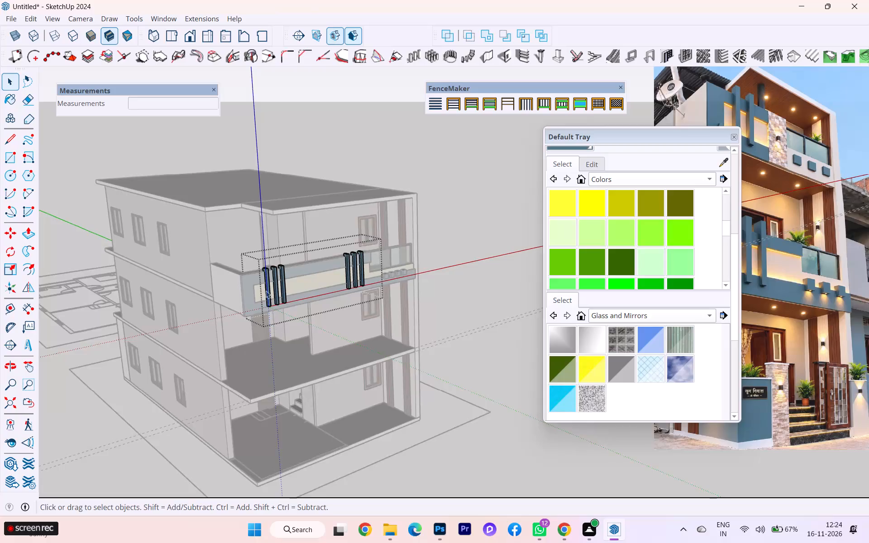
scroll(266, 290, "up", 3)
scroll(258, 338, "down", 1)
scroll(260, 338, "up", 3)
scroll(264, 339, "down", 2)
scroll(276, 341, "up", 1)
scroll(285, 341, "down", 1)
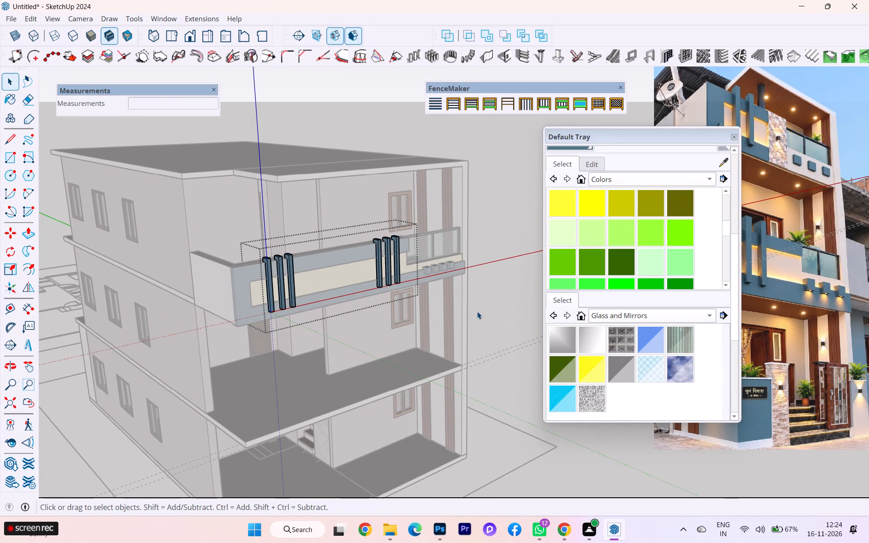
left_click(477, 311)
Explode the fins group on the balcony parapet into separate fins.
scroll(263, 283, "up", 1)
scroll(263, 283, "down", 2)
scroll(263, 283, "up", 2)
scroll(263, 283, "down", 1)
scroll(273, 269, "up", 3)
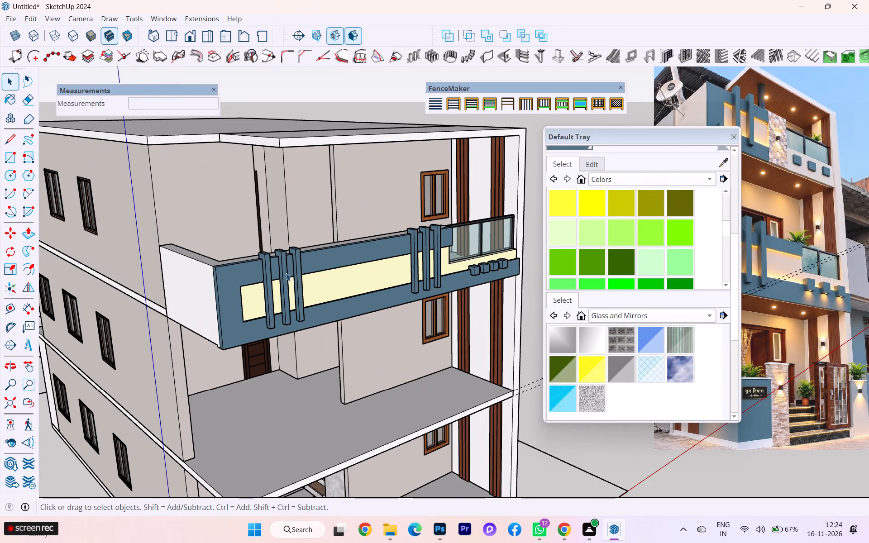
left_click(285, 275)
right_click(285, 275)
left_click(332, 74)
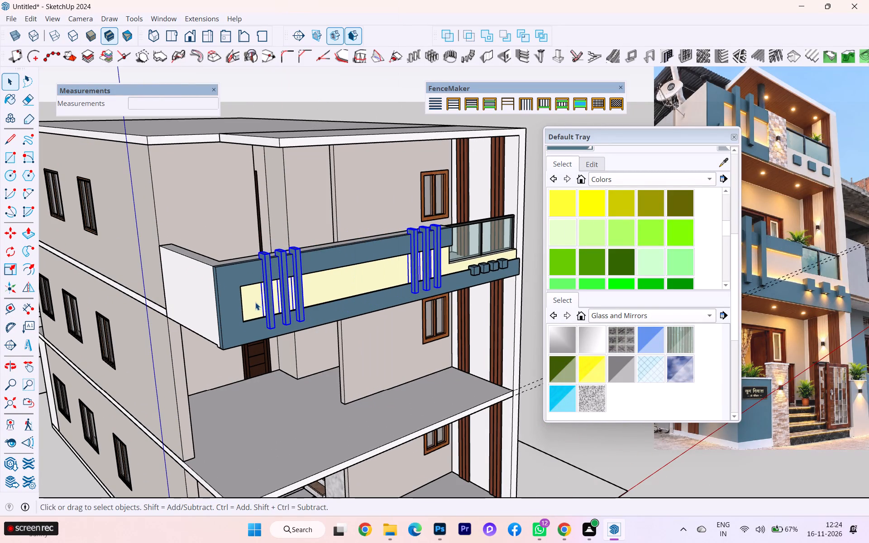
Delete five of the parapet fins, keeping only the one nearest the parapet's solid corner.
left_click(285, 293)
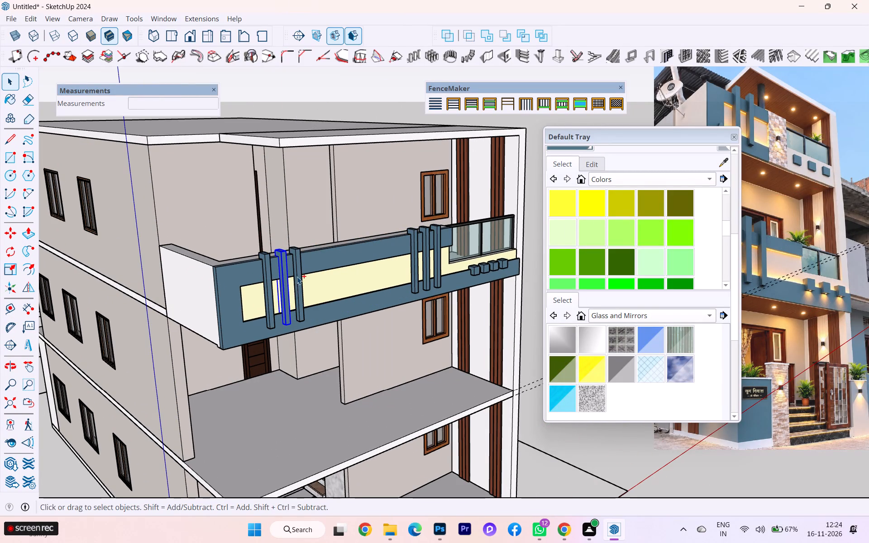
left_click(297, 276, "ctrl")
left_click(416, 262, "ctrl")
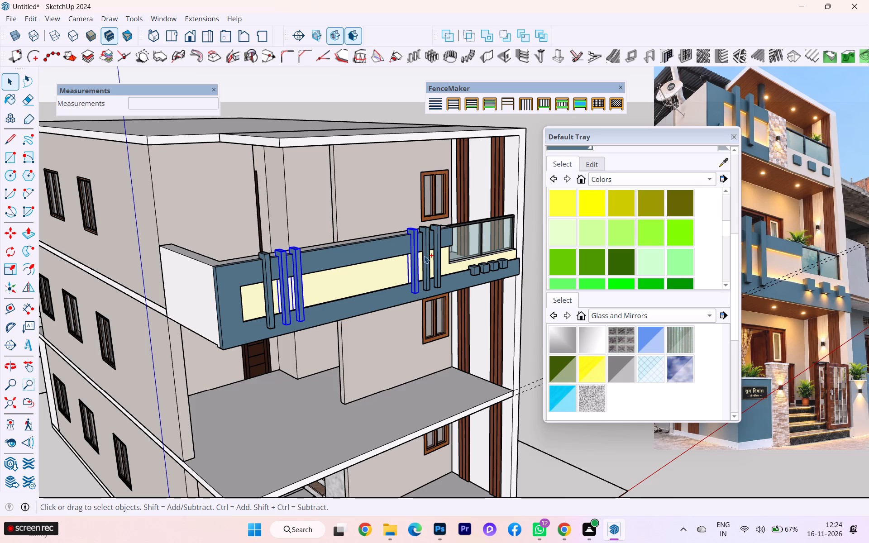
left_click(425, 254, "ctrl")
left_click(436, 249, "ctrl")
key("Delete")
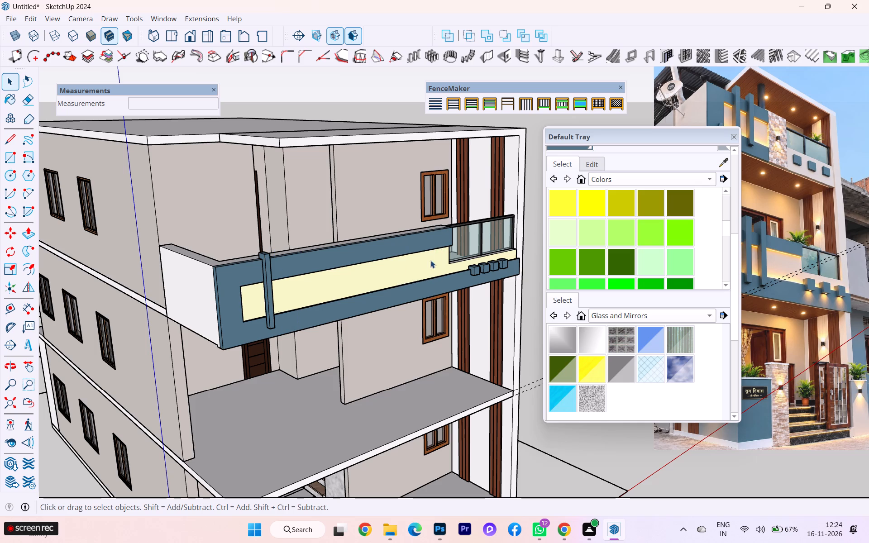
Make the remaining parapet fin a component that replaces the selected geometry.
scroll(177, 342, "up", 1)
scroll(177, 342, "down", 1)
scroll(177, 342, "up", 4)
left_click(279, 309)
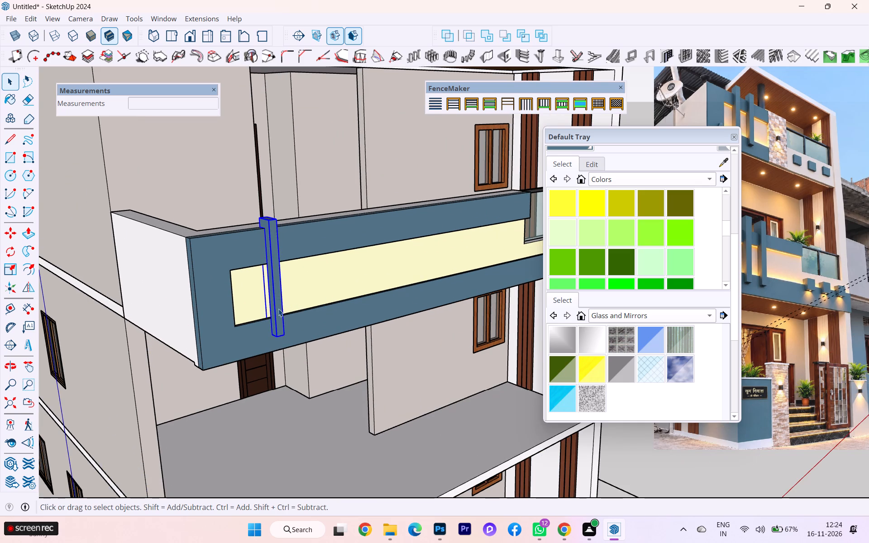
right_click(278, 309)
left_click(325, 94)
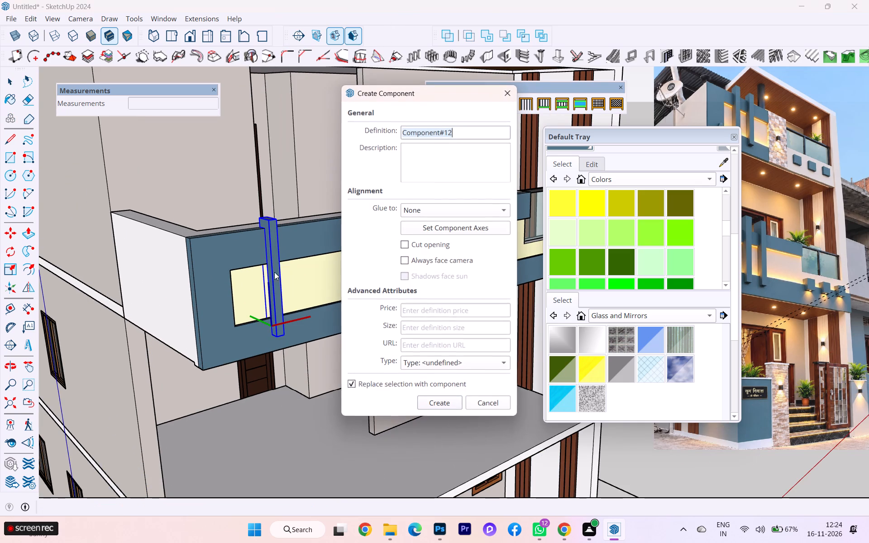
left_click(437, 401)
Copy the fin component 1' along the red axis of the parapet and repeat it as two evenly spaced copies (*2).
scroll(296, 367, "up", 1)
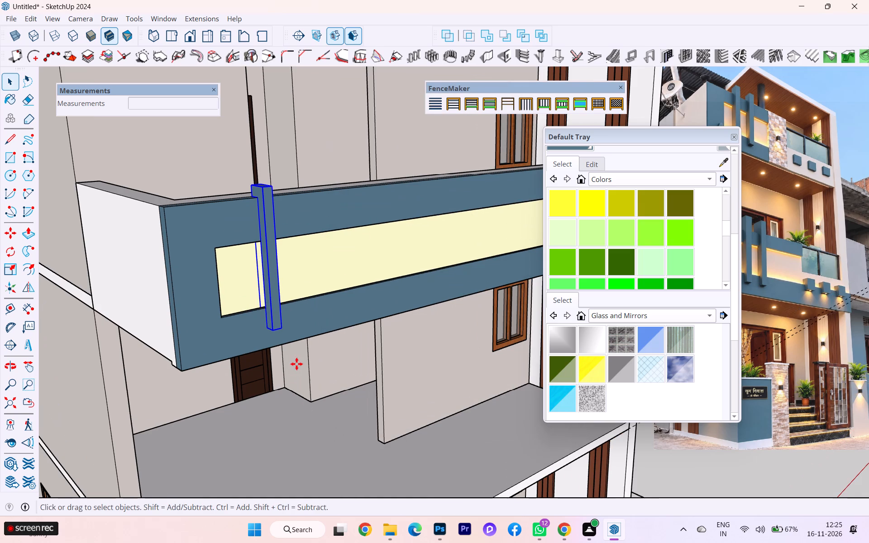
key("m")
key("Return")
scroll(247, 358, "down", 1)
scroll(247, 358, "up", 4)
scroll(249, 356, "down", 1)
scroll(257, 346, "up", 1)
left_click(294, 309)
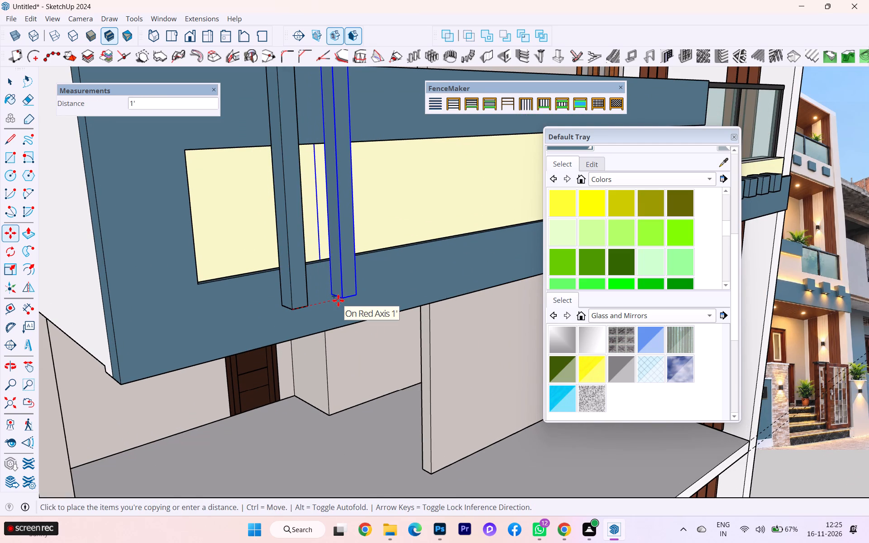
left_click(338, 300)
type("*2")
key("Return")
scroll(343, 299, "down", 1)
scroll(343, 299, "up", 1)
scroll(343, 299, "down", 1)
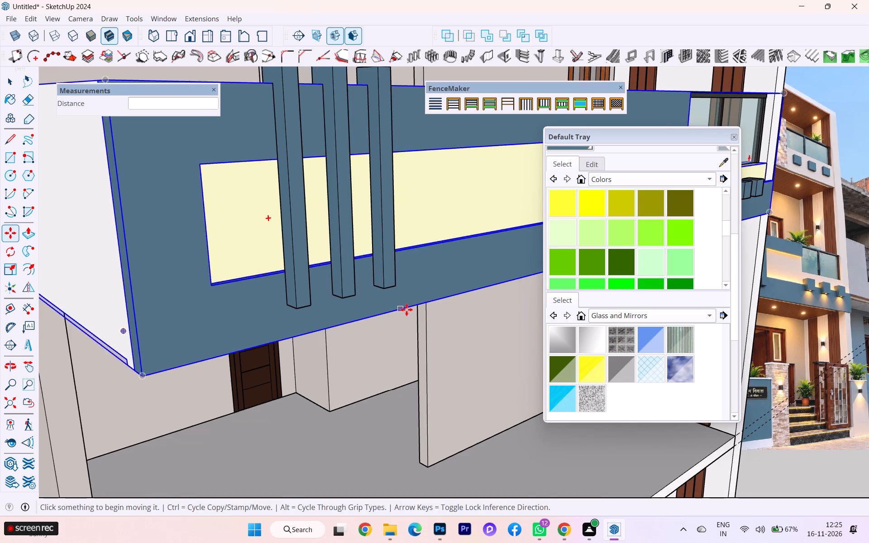
scroll(407, 310, "down", 2)
middle_click_drag(383, 342, 331, 357)
scroll(325, 342, "down", 3)
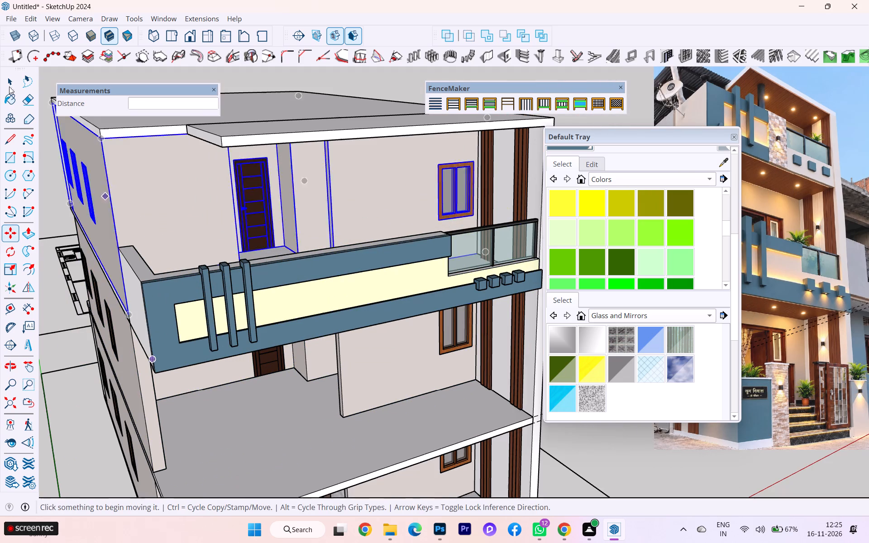
Copy the three parapet fins about 11' 6" along the red axis to beside the glass railing.
left_click(6, 76)
scroll(200, 317, "up", 2)
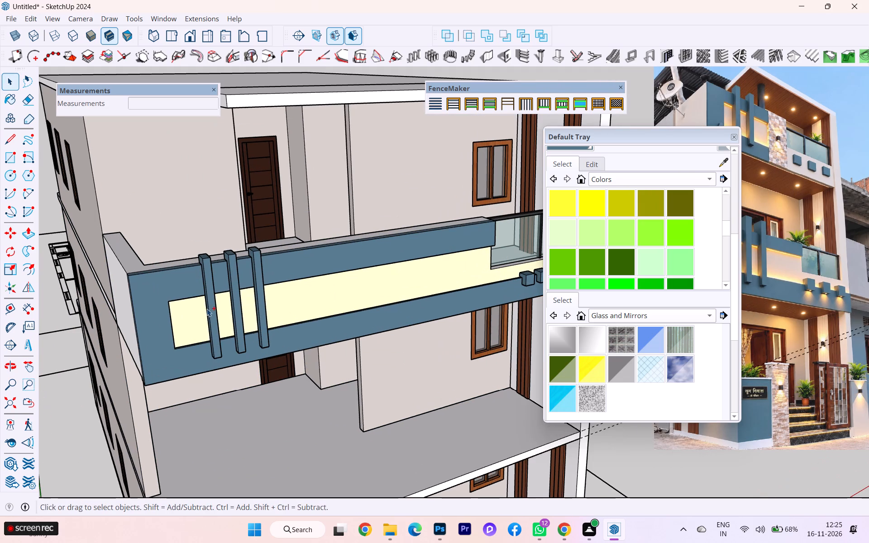
left_click(207, 309, "ctrl")
left_click(240, 307, "ctrl")
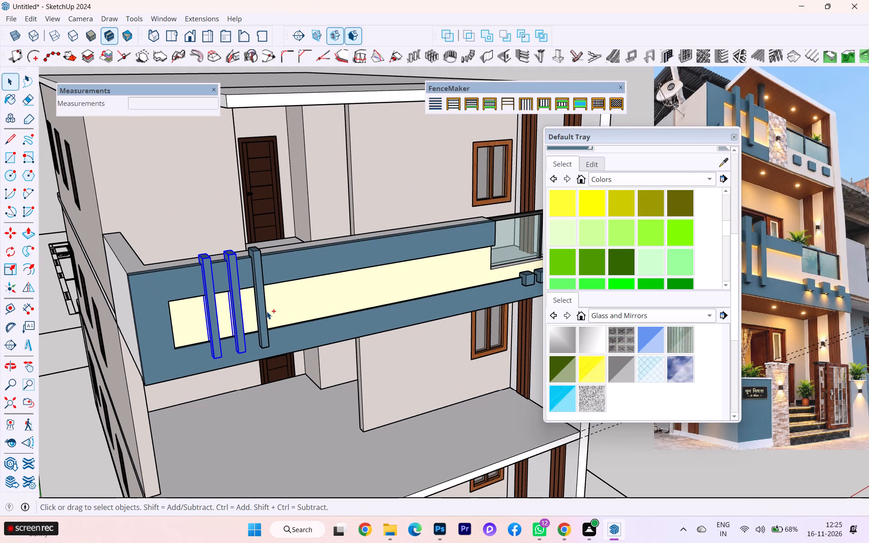
left_click(262, 315, "ctrl")
key("m")
key("Return")
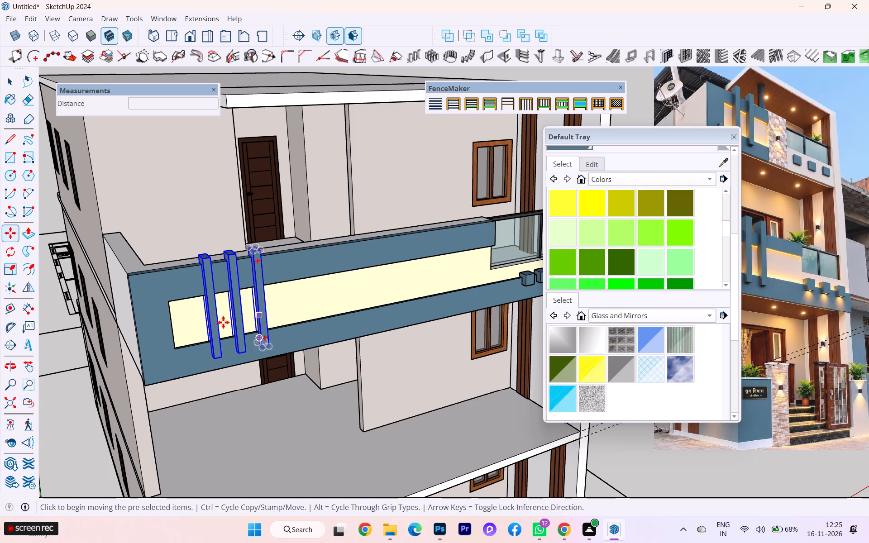
scroll(170, 334, "up", 3)
left_click(219, 362)
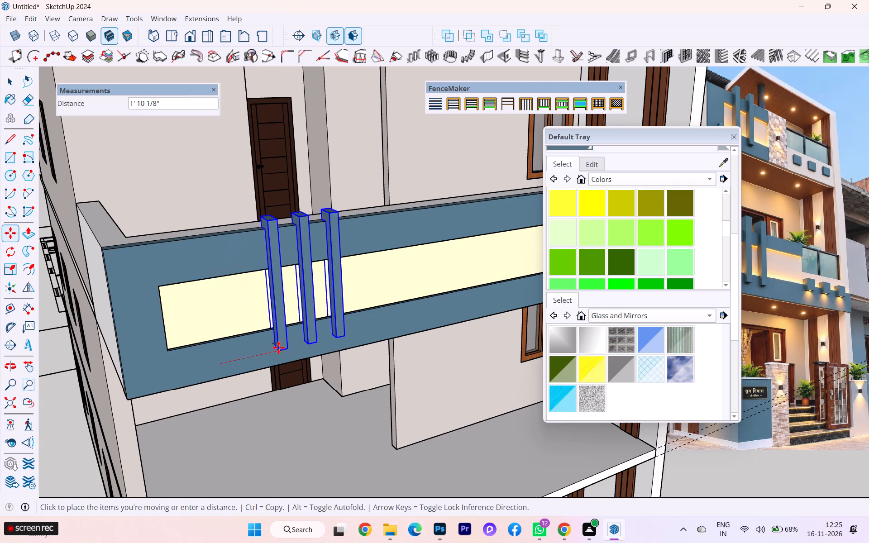
scroll(214, 354, "down", 5)
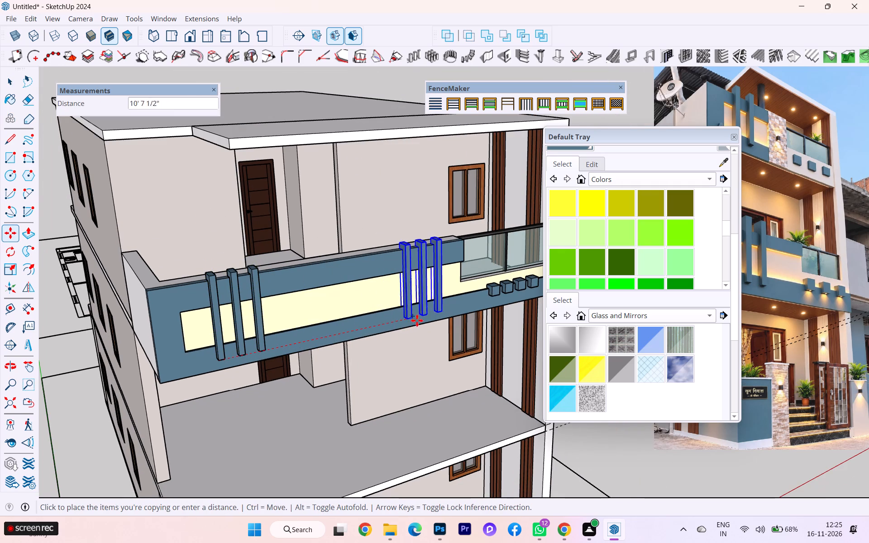
scroll(419, 322, "up", 1)
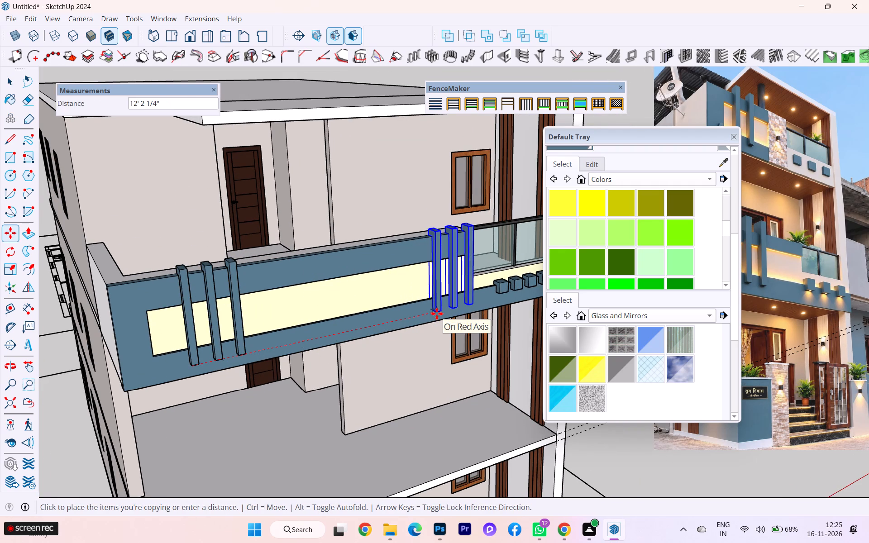
key("Right")
scroll(430, 314, "up", 4)
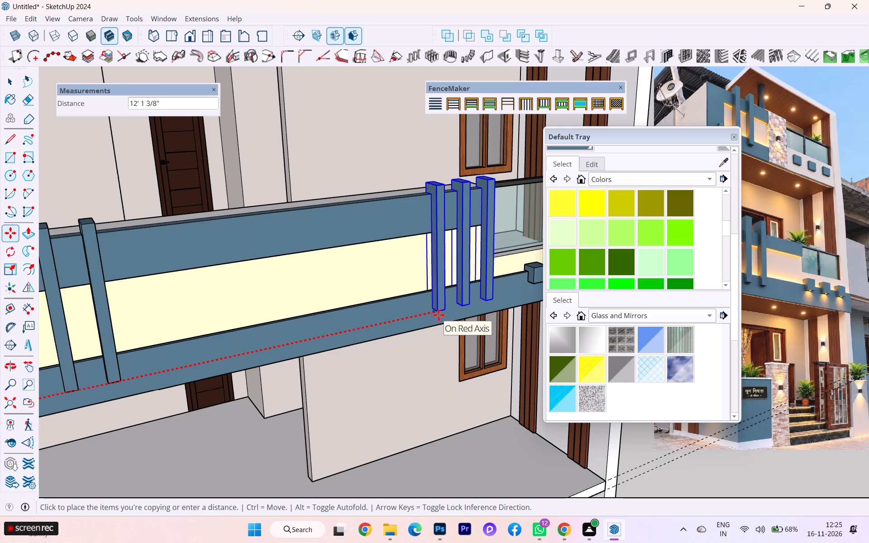
left_click(416, 320)
scroll(480, 304, "down", 8)
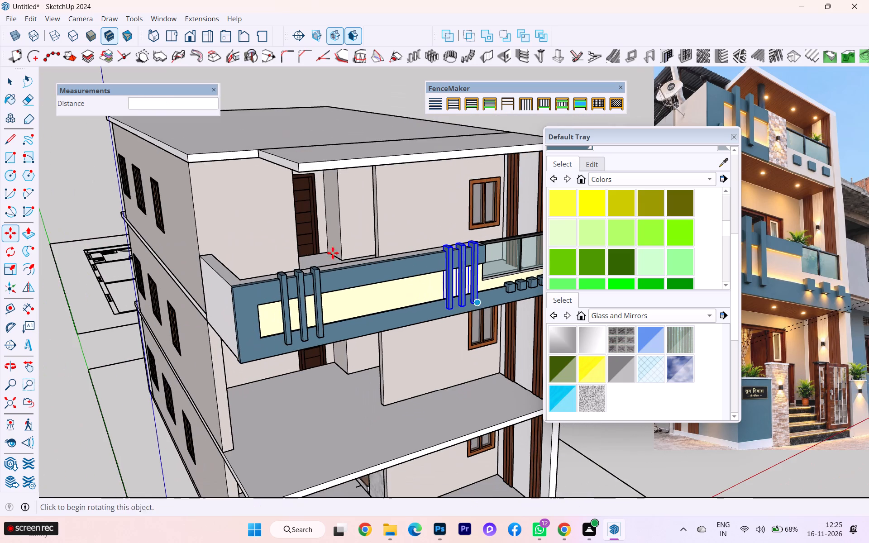
left_click(10, 87)
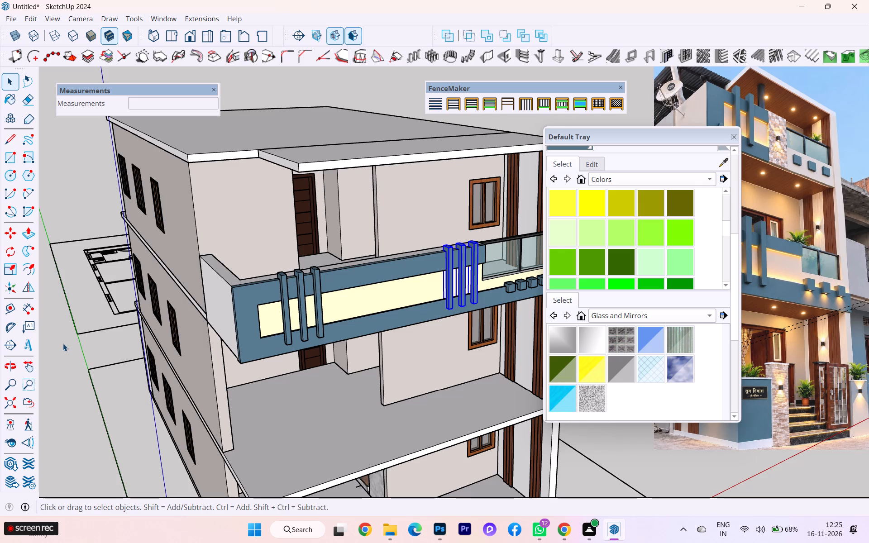
left_click(63, 343)
Move the Default Tray aside to uncover the reference facade photo.
scroll(173, 346, "down", 3)
middle_click_drag(150, 328, 77, 205)
scroll(107, 273, "up", 2)
scroll(107, 273, "down", 7)
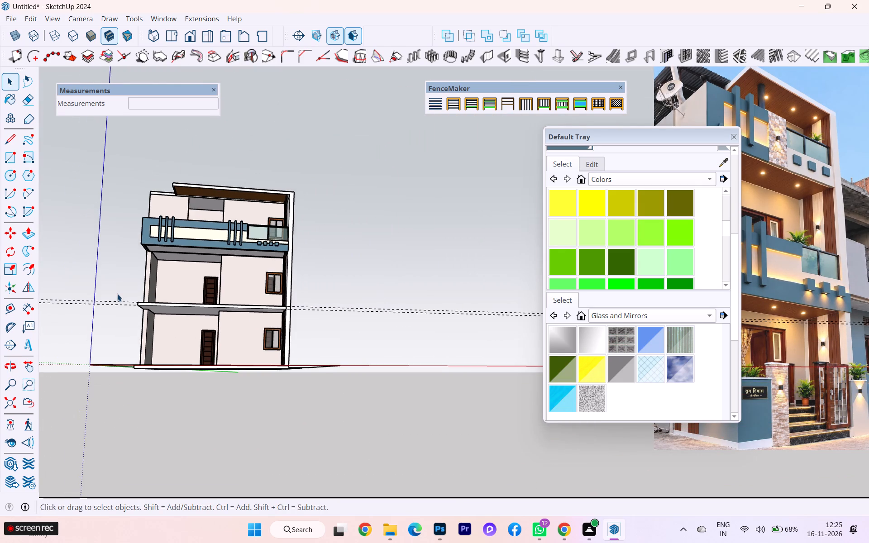
scroll(117, 294, "down", 2)
left_click_drag(636, 136, 597, 138)
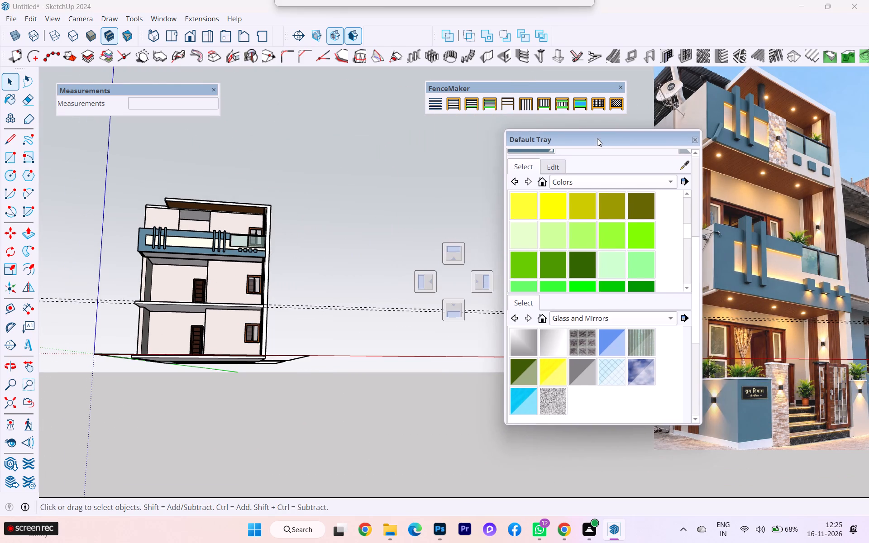
left_click_drag(597, 138, 579, 140)
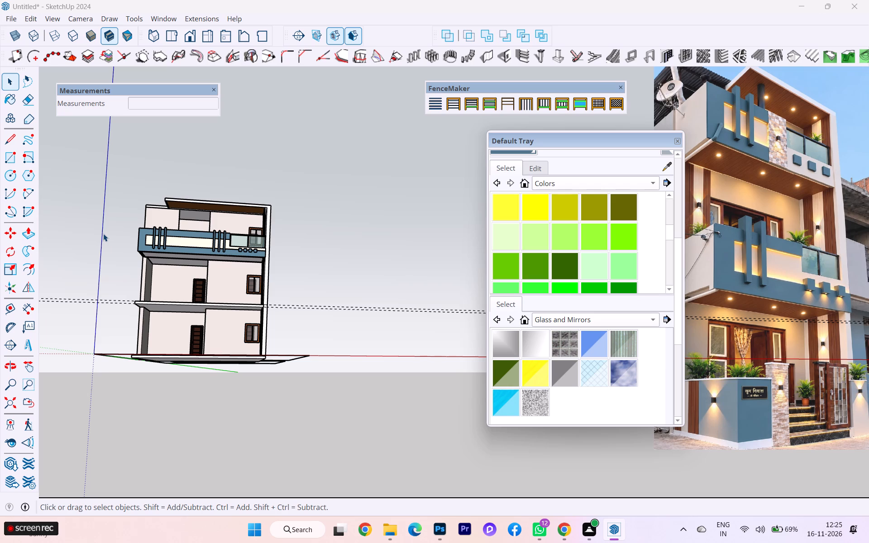
Group the balcony parapet with both sets of three fins.
scroll(152, 279, "down", 1)
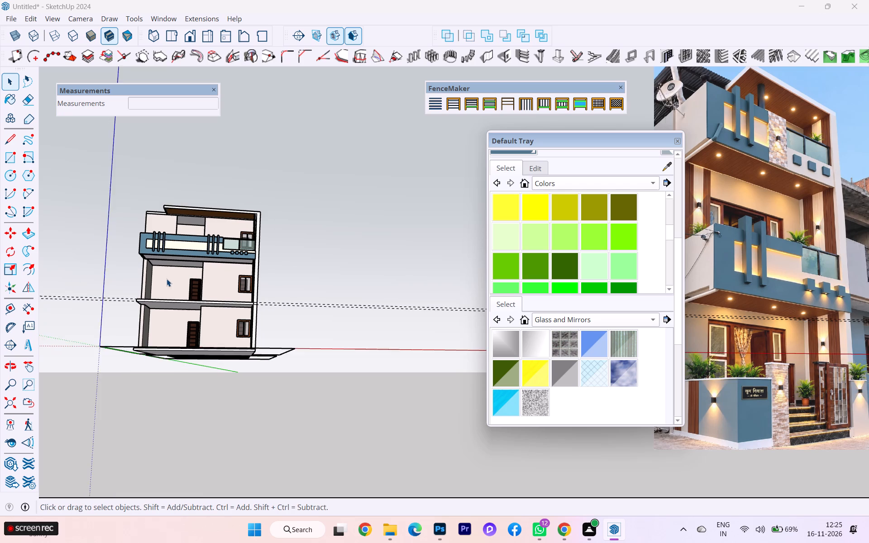
scroll(167, 279, "down", 1)
middle_click_drag(174, 295, 199, 349)
middle_click(199, 349)
scroll(148, 222, "up", 3)
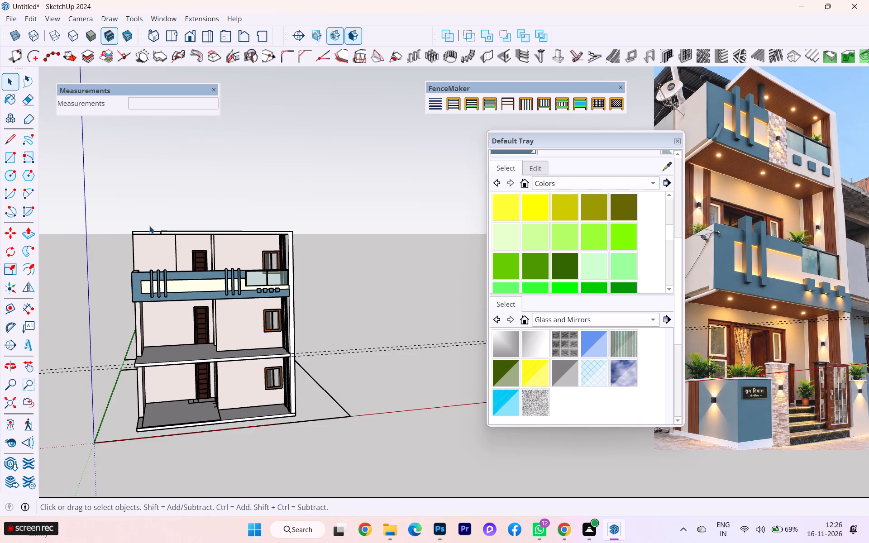
scroll(170, 245, "up", 3)
left_click(117, 297)
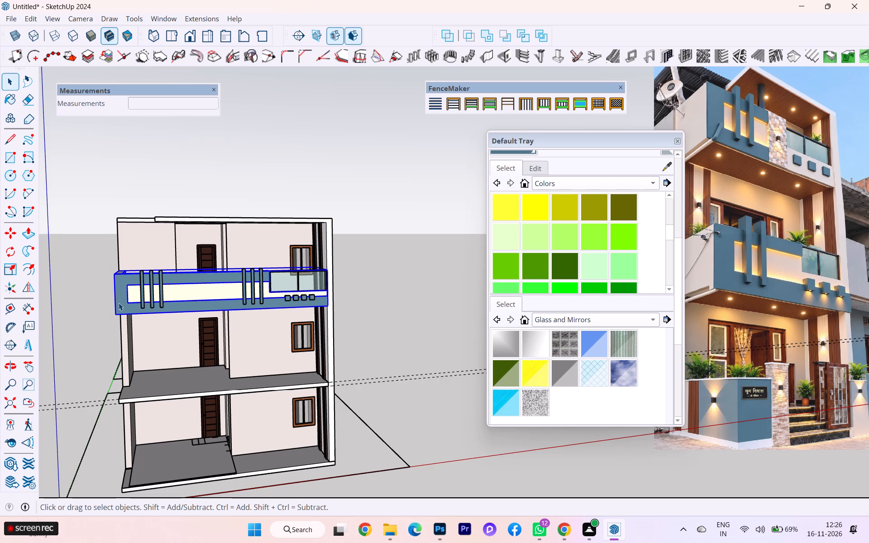
scroll(119, 303, "up", 3)
scroll(251, 318, "up", 2)
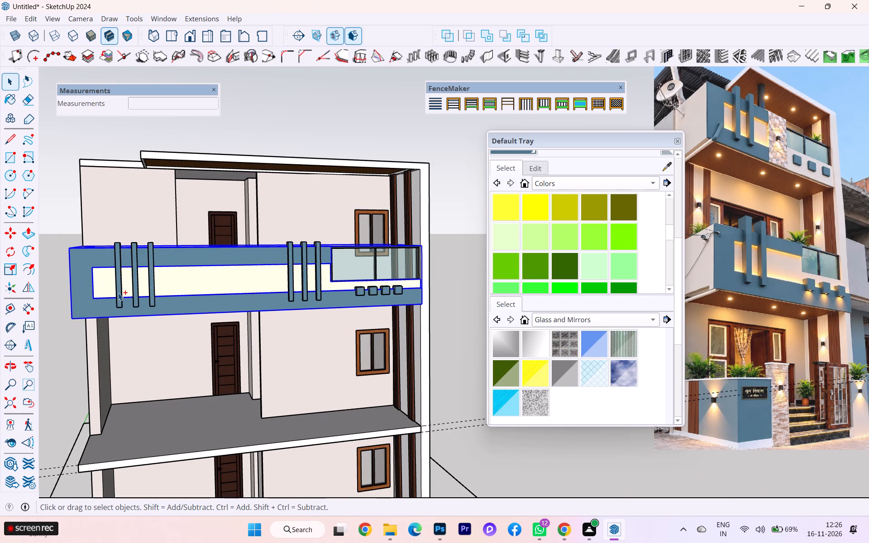
left_click(117, 293, "ctrl")
left_click(140, 278, "ctrl")
left_click(137, 285, "ctrl")
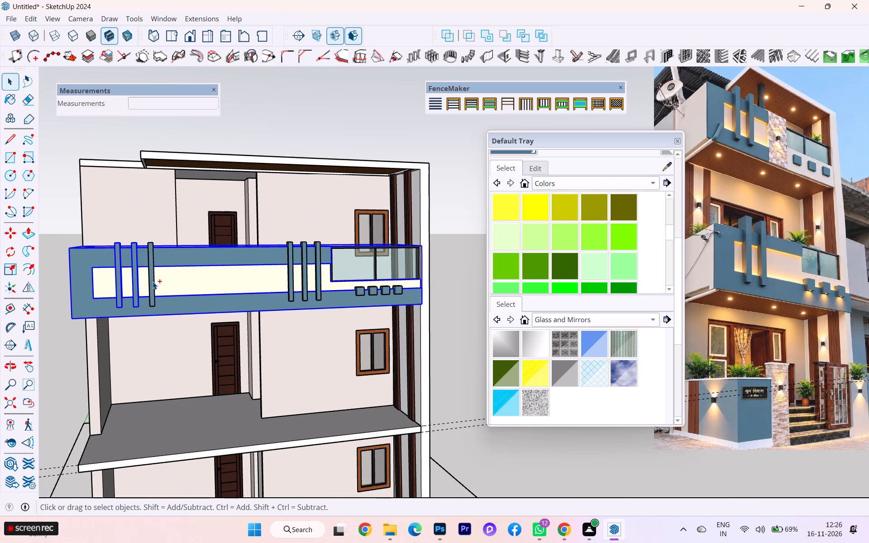
left_click(153, 281, "ctrl")
left_click(291, 275, "ctrl")
left_click(306, 273, "ctrl")
left_click(320, 278, "ctrl")
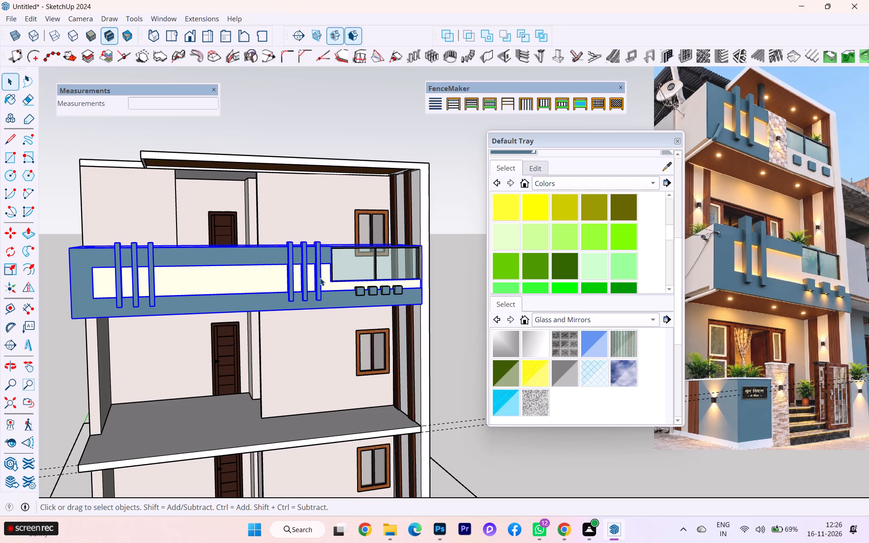
right_click(320, 278)
left_click(371, 123)
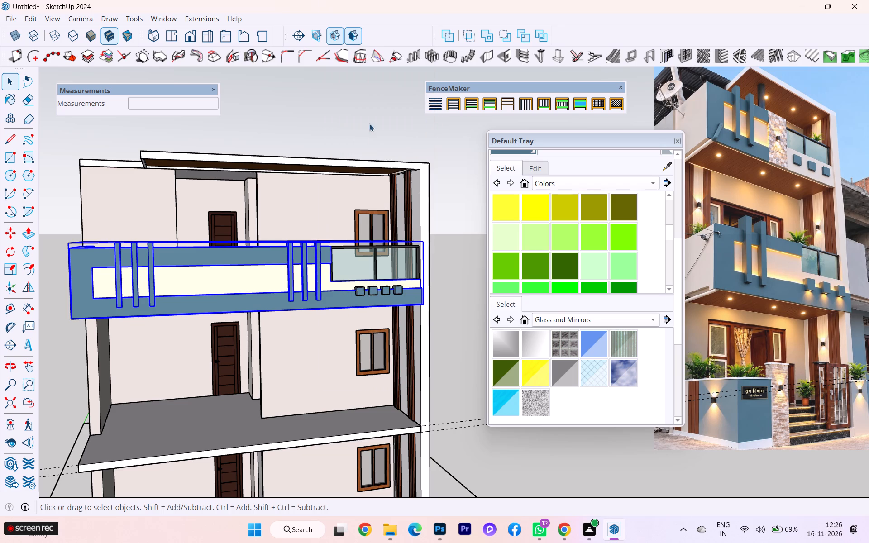
Group the four blue light blocks together with the parapet and fins group.
left_click(363, 287, "ctrl")
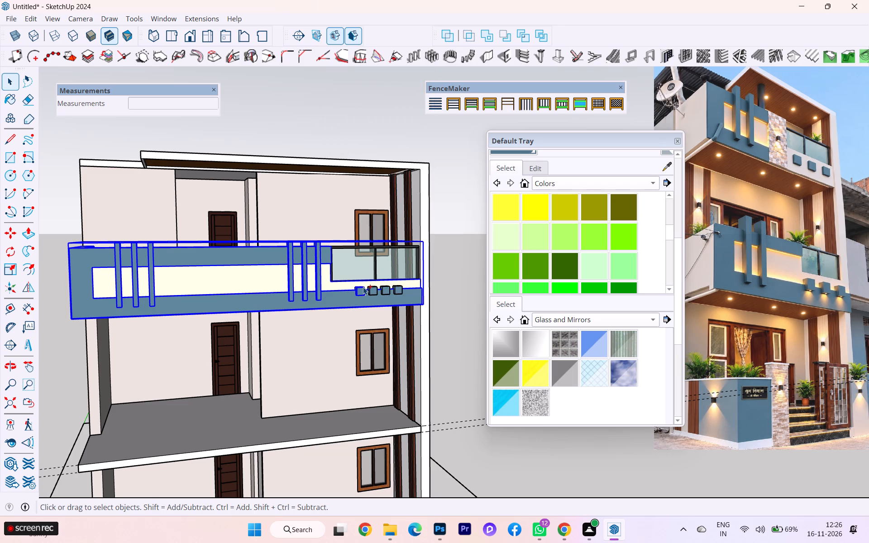
left_click(372, 288, "ctrl")
left_click(385, 287, "ctrl")
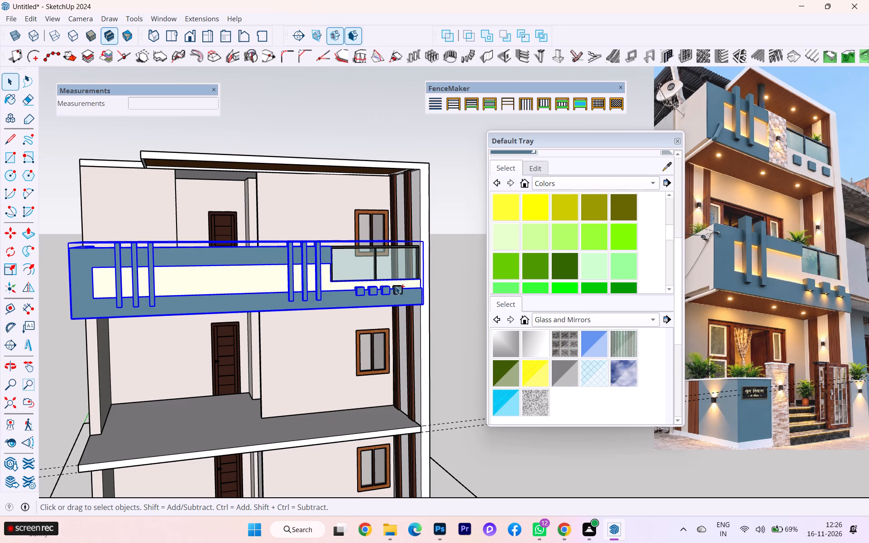
left_click(397, 286, "ctrl")
right_click(397, 286)
left_click(439, 124)
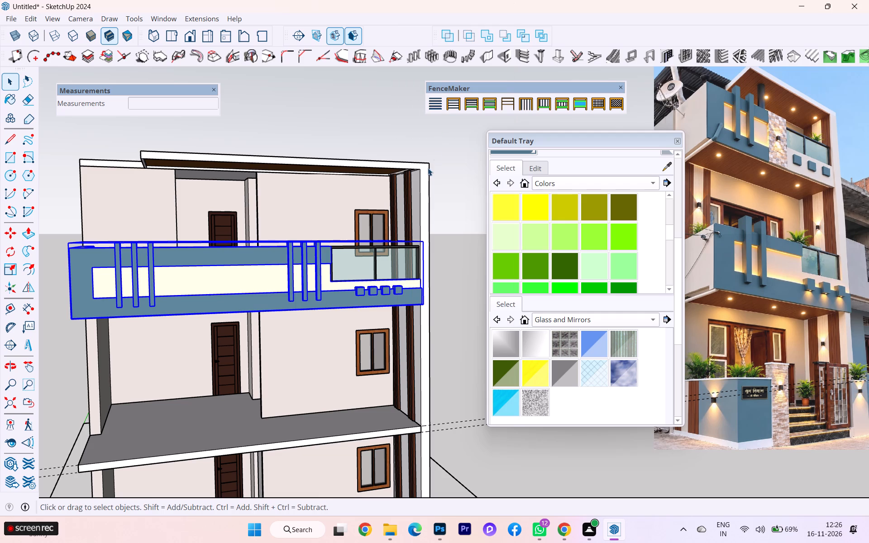
left_click(428, 168)
Copy the whole parapet group about 10' 5" down the blue axis, from its bottom corner to the corner of the floor slab below.
scroll(306, 321, "up", 2)
left_click(289, 295)
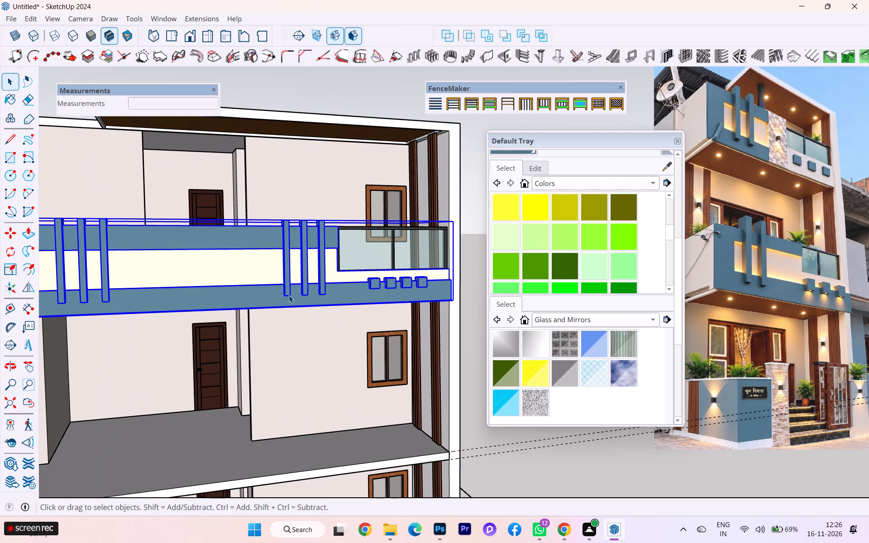
scroll(420, 300, "down", 5)
middle_click_drag(249, 303, 331, 364)
middle_click(331, 364)
scroll(317, 362, "up", 3)
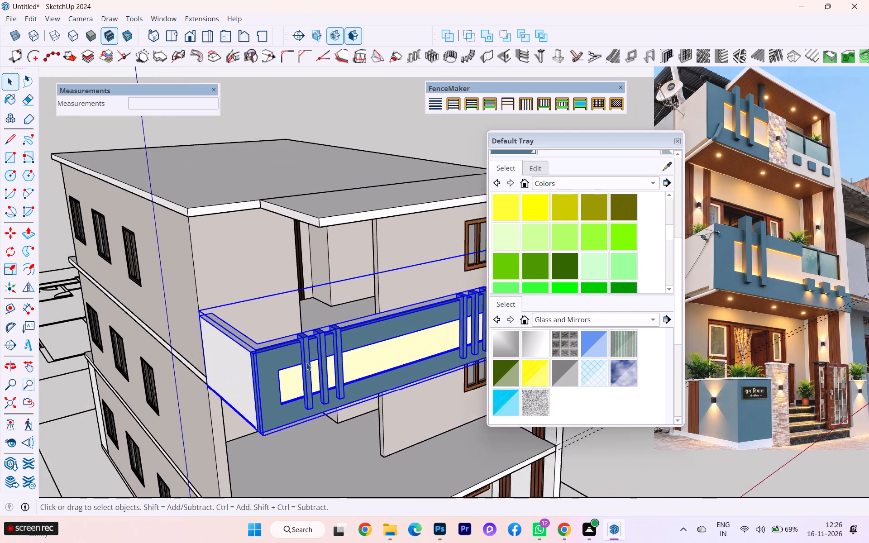
scroll(306, 363, "up", 2)
scroll(239, 343, "up", 2)
scroll(227, 326, "down", 2)
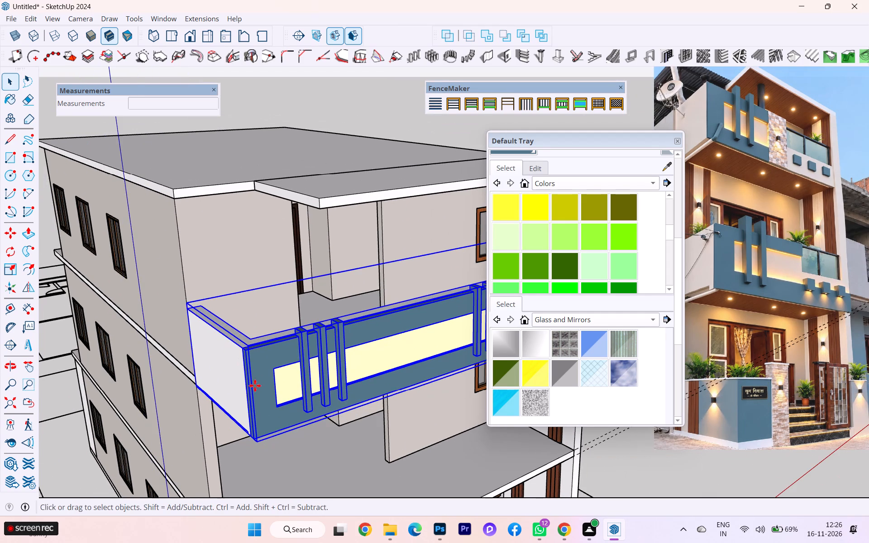
key("m")
scroll(295, 435, "up", 6)
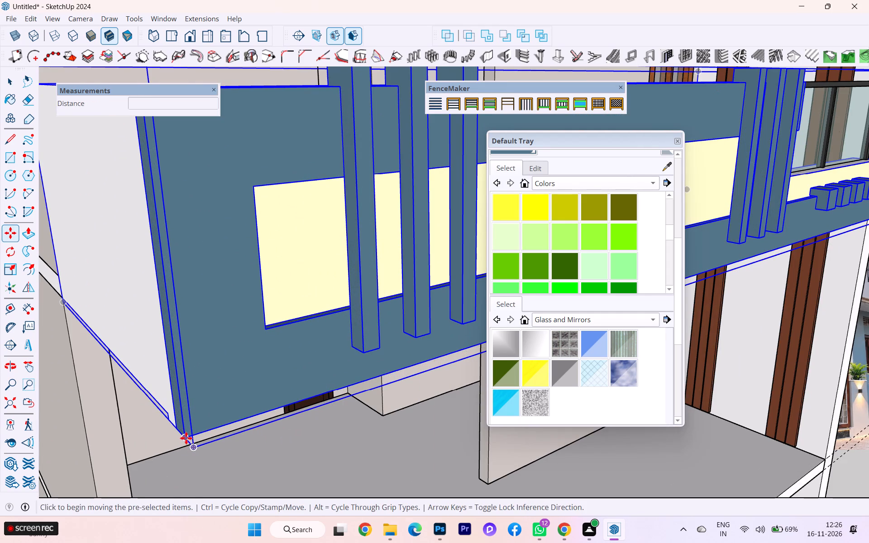
left_click(186, 438)
scroll(201, 383, "down", 2)
scroll(200, 379, "up", 1)
scroll(196, 367, "down", 10)
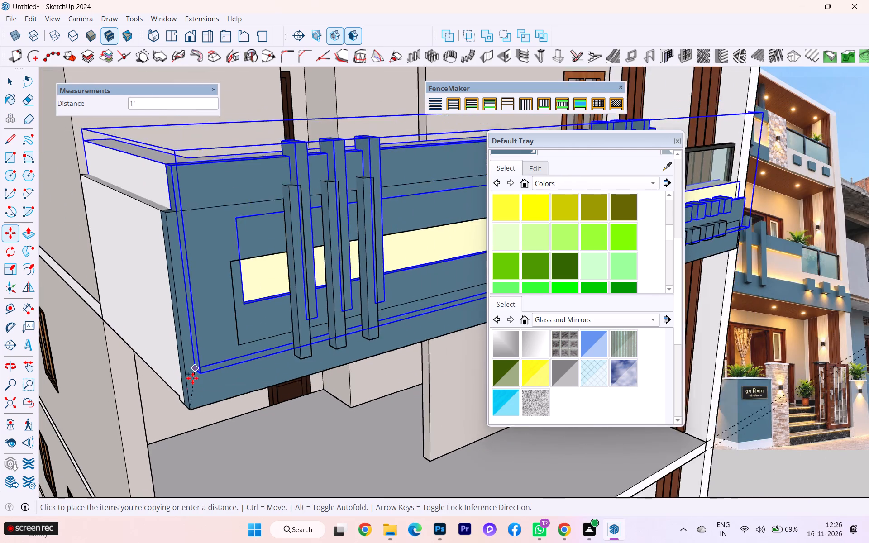
scroll(192, 378, "down", 8)
scroll(174, 349, "up", 2)
scroll(174, 349, "down", 7)
scroll(175, 321, "up", 4)
scroll(174, 319, "down", 7)
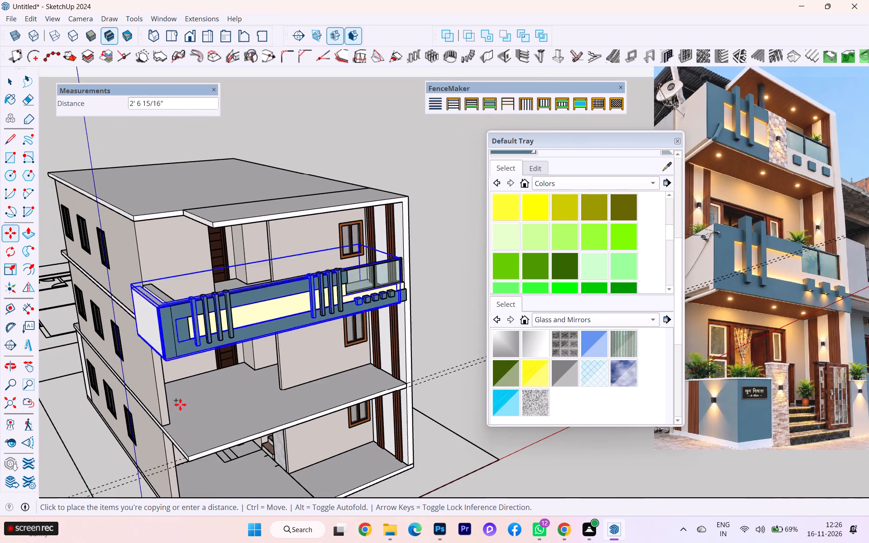
scroll(184, 440, "up", 2)
scroll(186, 445, "down", 1)
scroll(186, 445, "up", 7)
scroll(187, 458, "down", 1)
scroll(187, 458, "up", 2)
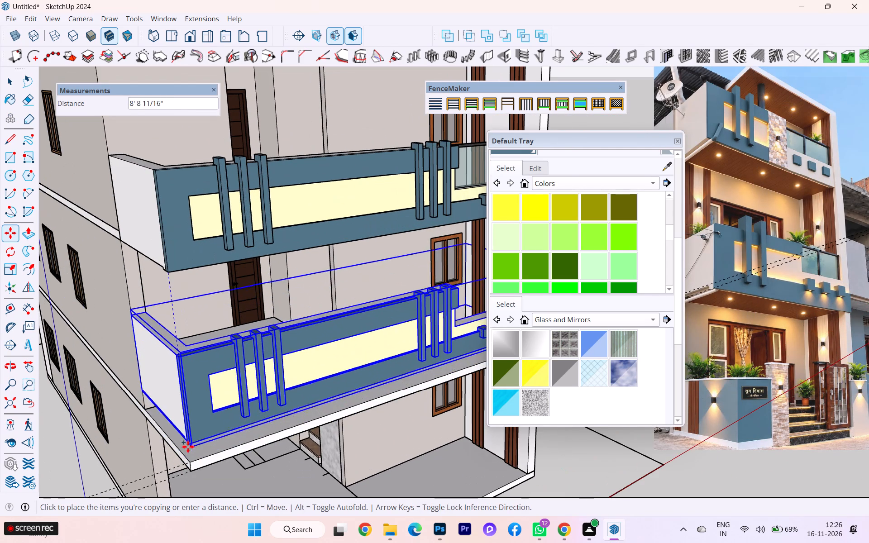
key("Up")
scroll(194, 462, "up", 11)
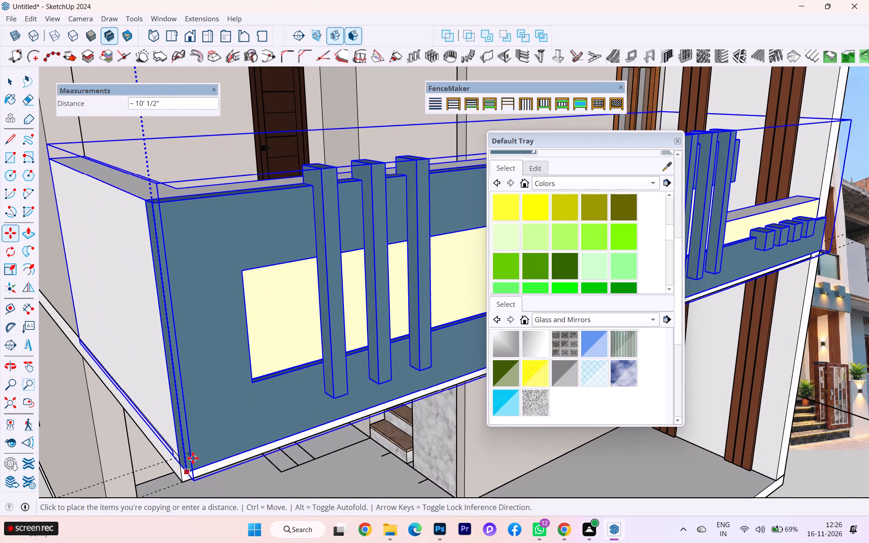
scroll(181, 454, "up", 3)
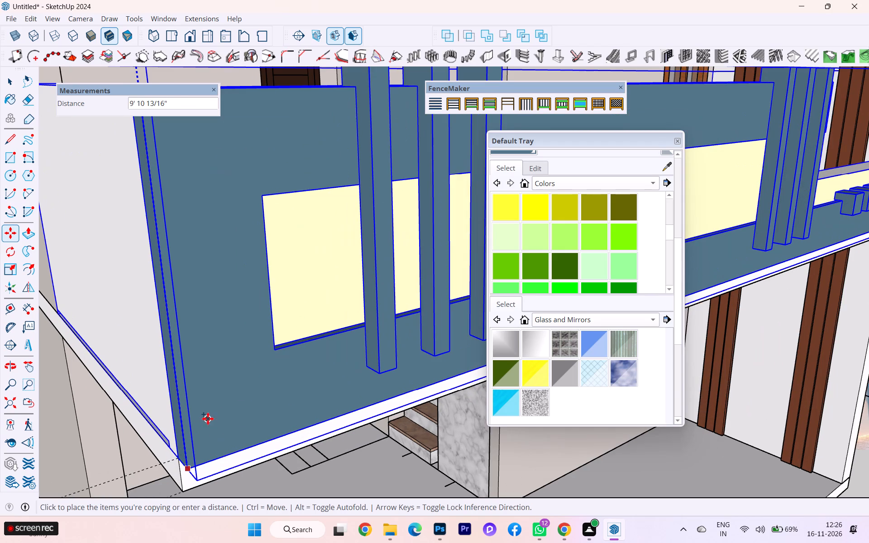
scroll(184, 464, "down", 1)
scroll(184, 465, "up", 1)
middle_click_drag(181, 441, 181, 434)
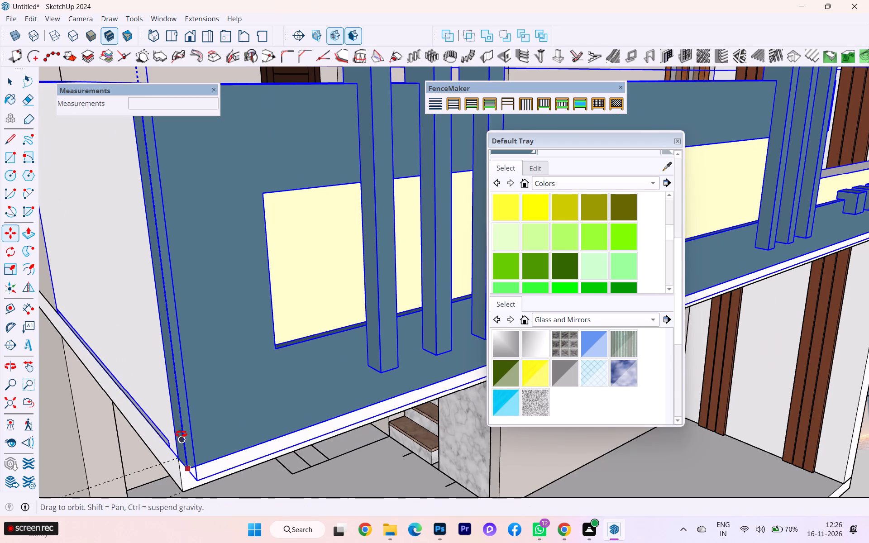
middle_click_drag(181, 434, 191, 299)
middle_click(191, 299)
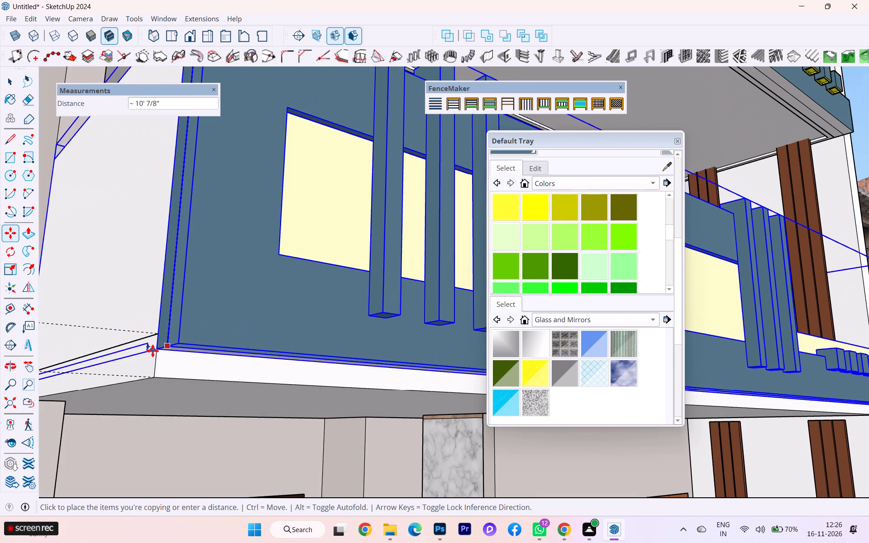
scroll(153, 381, "up", 3)
left_click(153, 382)
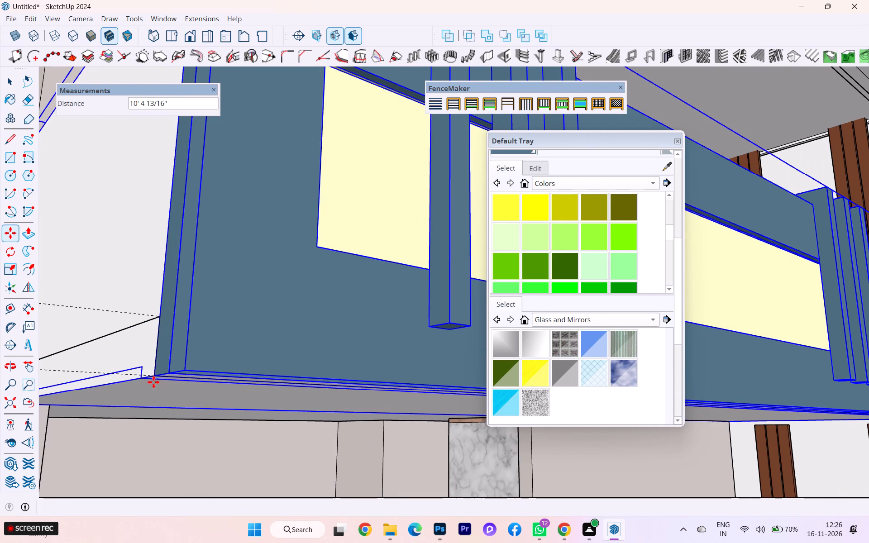
Clear the selection and examine the copied parapet on the lower balcony against the whole facade.
scroll(243, 337, "down", 1)
middle_click_drag(243, 338, 242, 345)
middle_click_drag(241, 349, 201, 470)
scroll(215, 416, "down", 1)
scroll(215, 326, "down", 3)
scroll(215, 326, "up", 1)
scroll(215, 326, "down", 5)
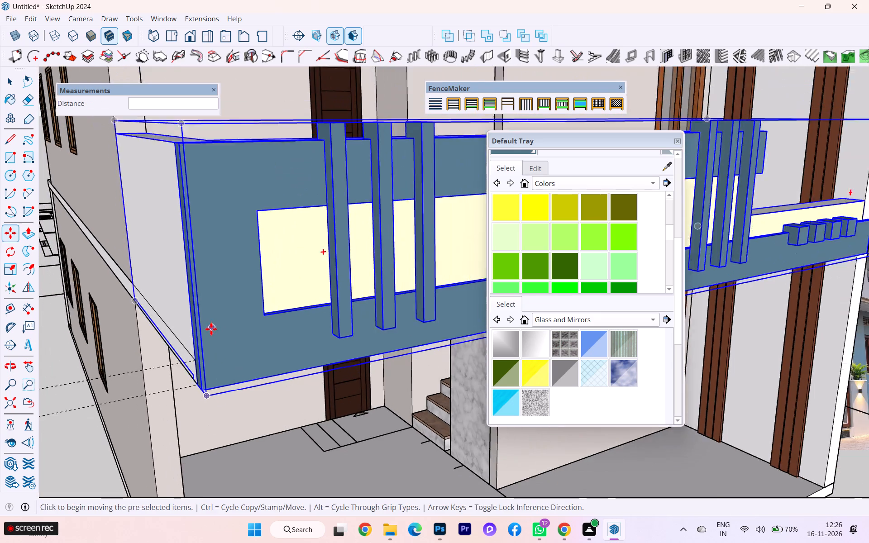
scroll(211, 329, "down", 13)
scroll(209, 333, "up", 2)
scroll(209, 333, "down", 8)
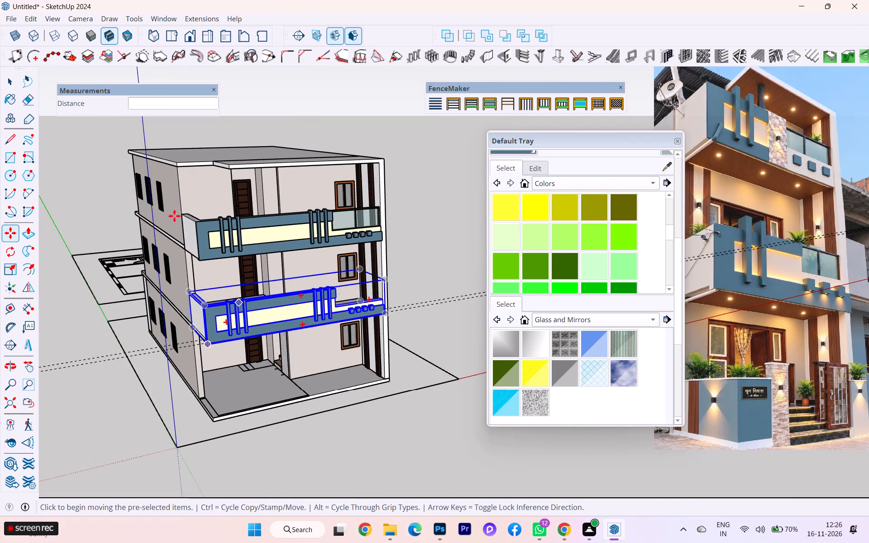
left_click(1, 82)
left_click(76, 310)
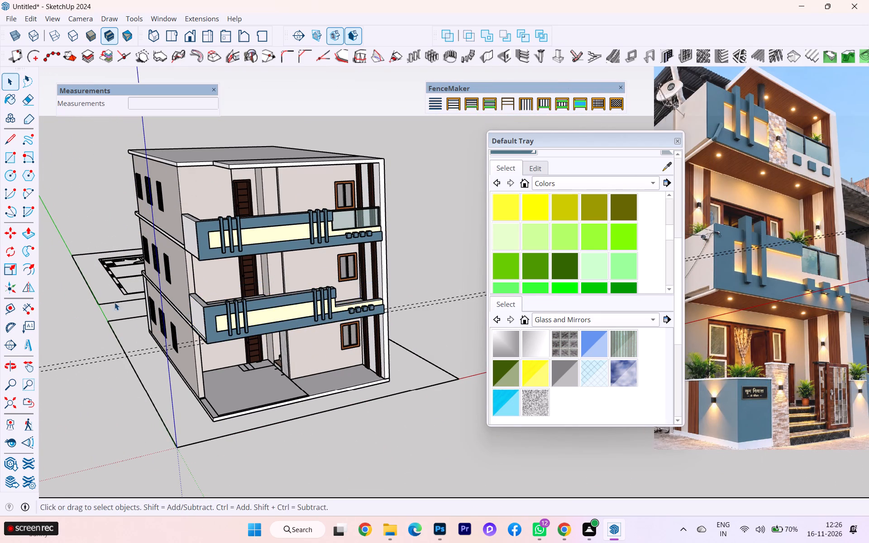
Open the floor slab group beneath the lower balcony parapet for editing.
scroll(191, 305, "up", 5)
scroll(220, 331, "up", 1)
middle_click_drag(227, 338, 324, 336)
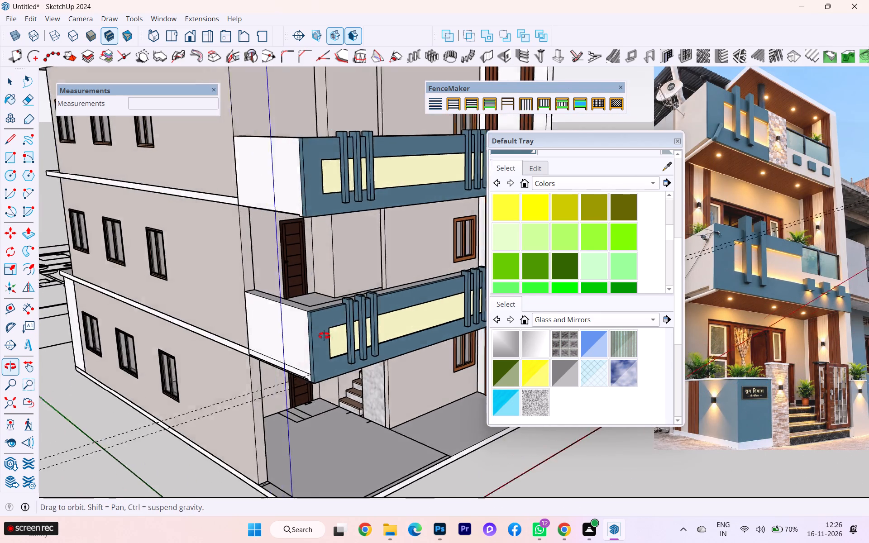
middle_click_drag(324, 336, 331, 336)
middle_click(331, 336)
scroll(320, 332, "down", 1)
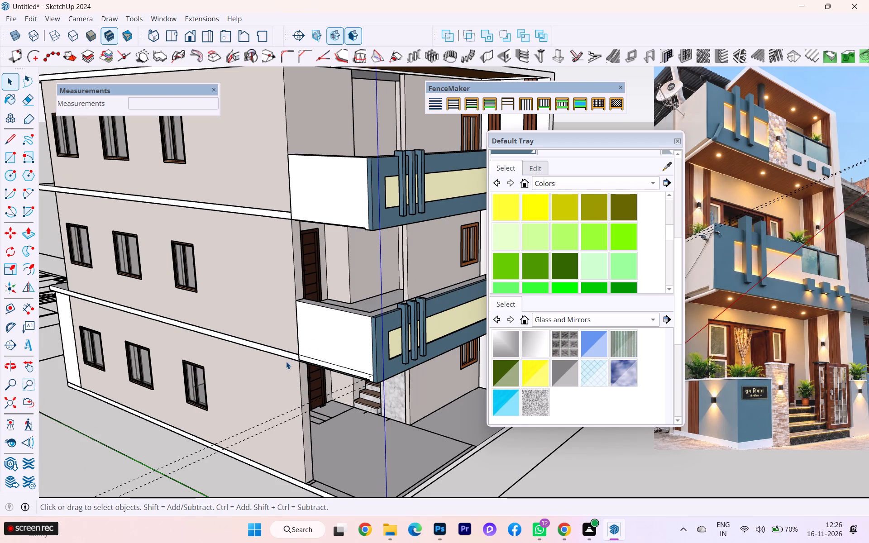
scroll(329, 379, "down", 1)
scroll(329, 379, "up", 4)
left_click(359, 374)
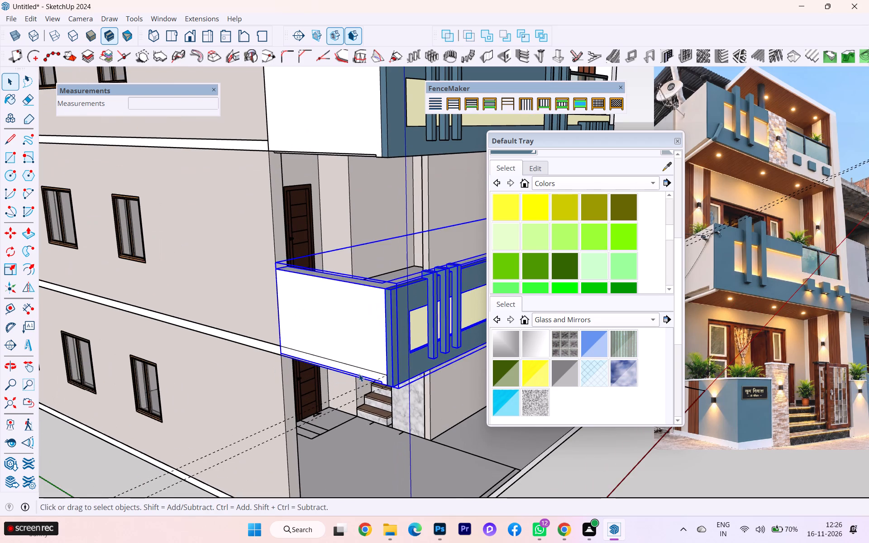
scroll(359, 374, "up", 5)
scroll(359, 374, "down", 1)
middle_click_drag(359, 374, 356, 243)
left_click(353, 165)
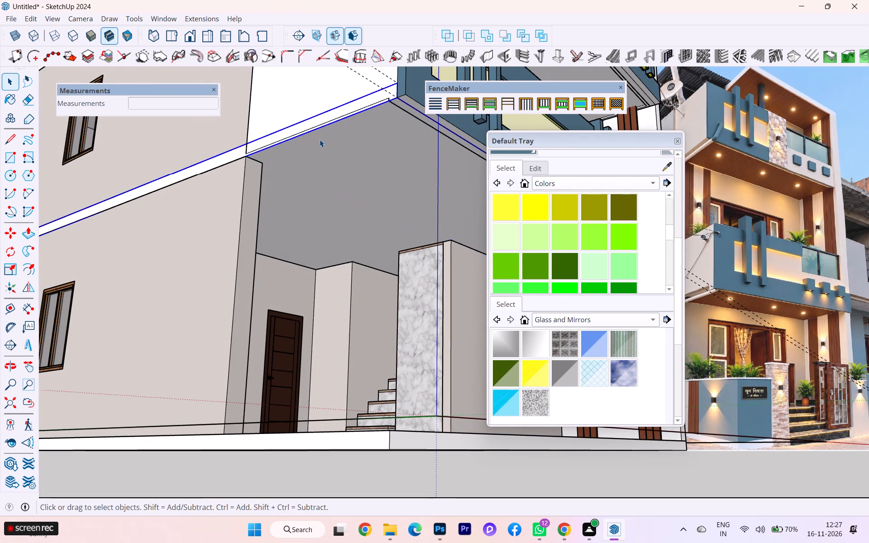
double_click(317, 138)
scroll(309, 132, "up", 11)
scroll(309, 130, "down", 1)
scroll(309, 130, "up", 3)
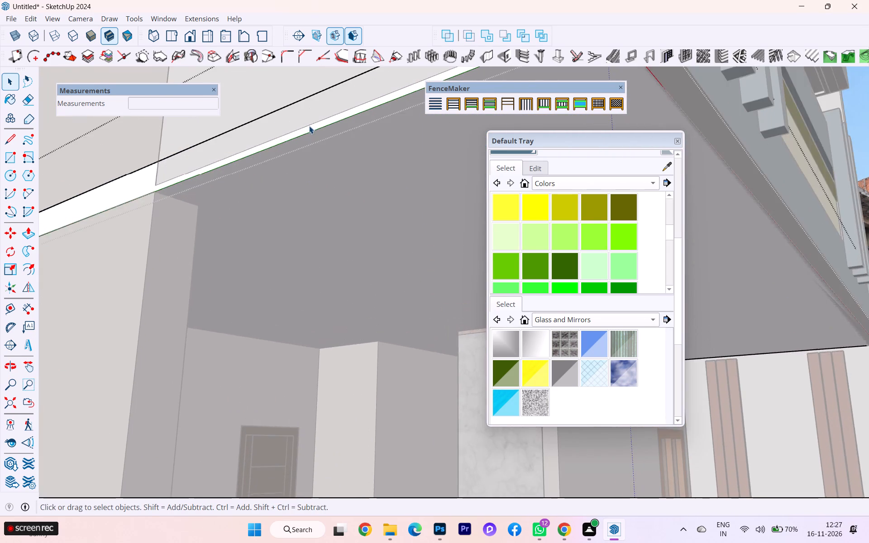
scroll(309, 126, "up", 1)
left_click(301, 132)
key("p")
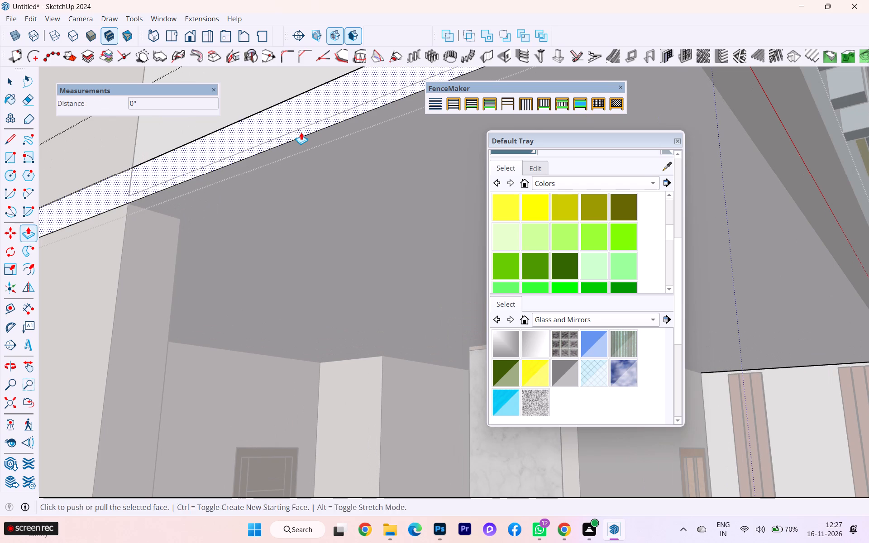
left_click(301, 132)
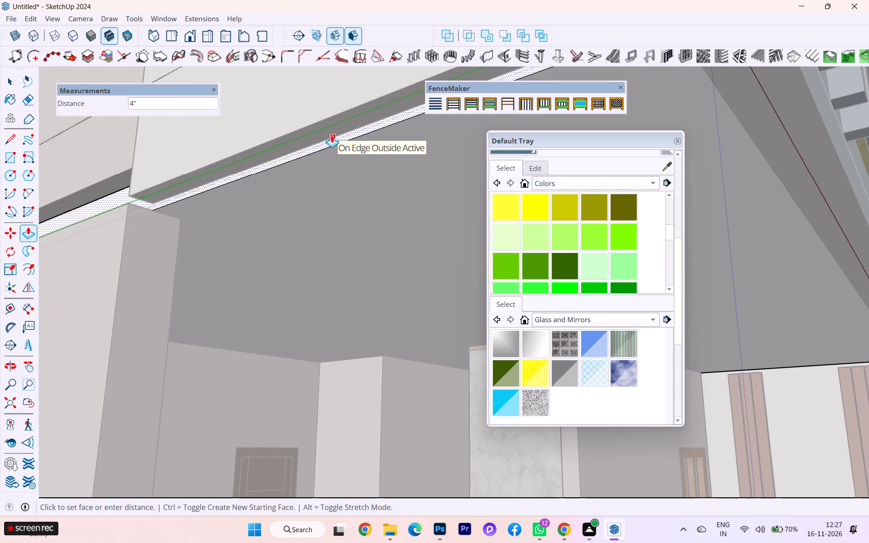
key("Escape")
Draw a vertical line across the slab's side edge face at the wall corner to separate the balcony portion.
middle_click_drag(253, 152, 407, 217)
middle_click(407, 217)
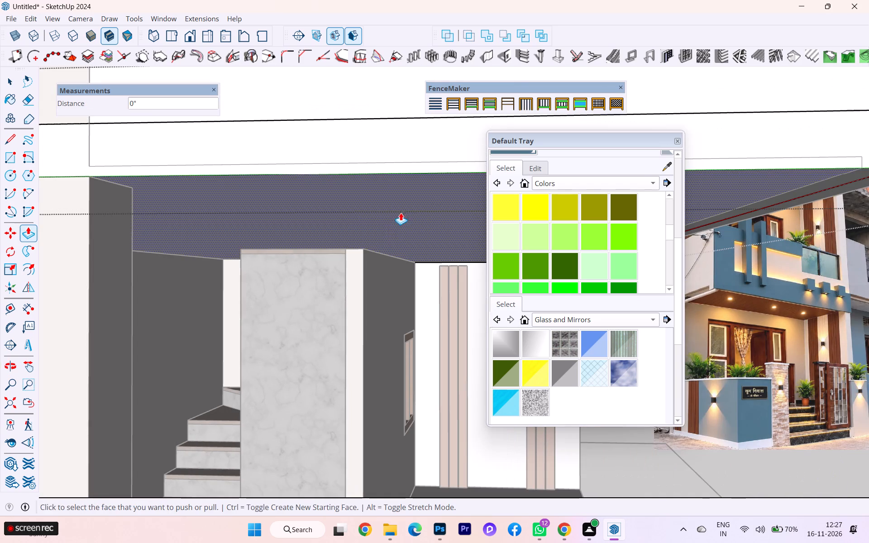
key("l")
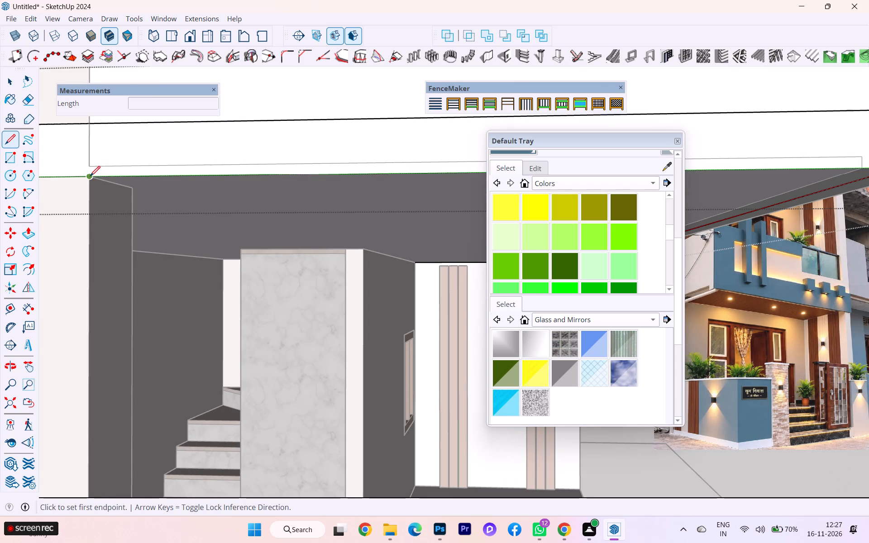
left_click(90, 176)
left_click(88, 124)
Push the balcony portion of the slab's side edge inward about 5 1/16" beneath the parapet.
scroll(177, 201, "up", 3)
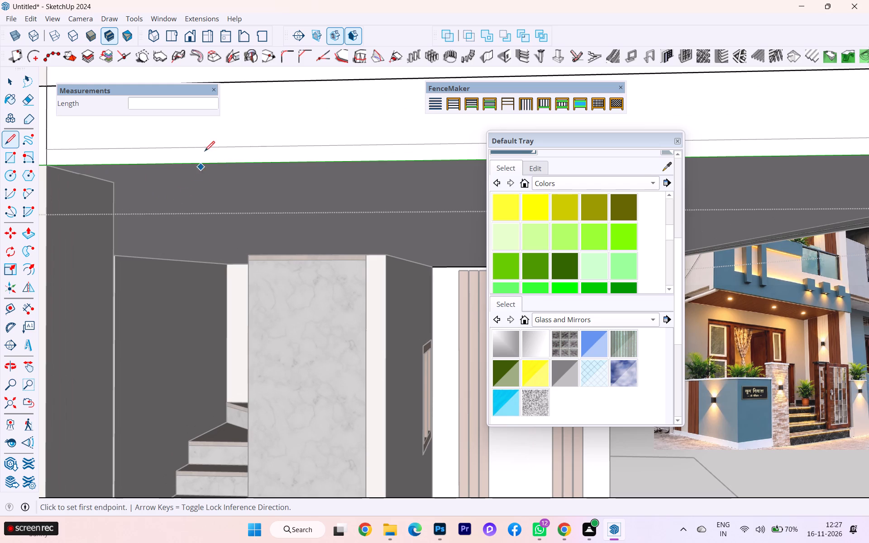
key("p")
left_click(280, 146)
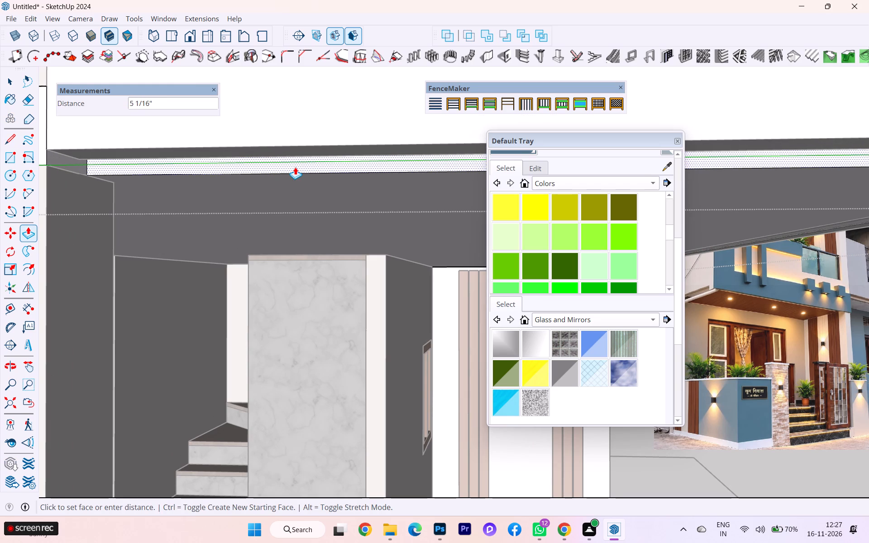
left_click(295, 167)
Examine the slab's recessed side edge beneath the lower balcony parapet from the side and below.
scroll(273, 195, "down", 1)
middle_click(272, 195)
middle_click_drag(272, 195, 225, 203)
middle_click(225, 203)
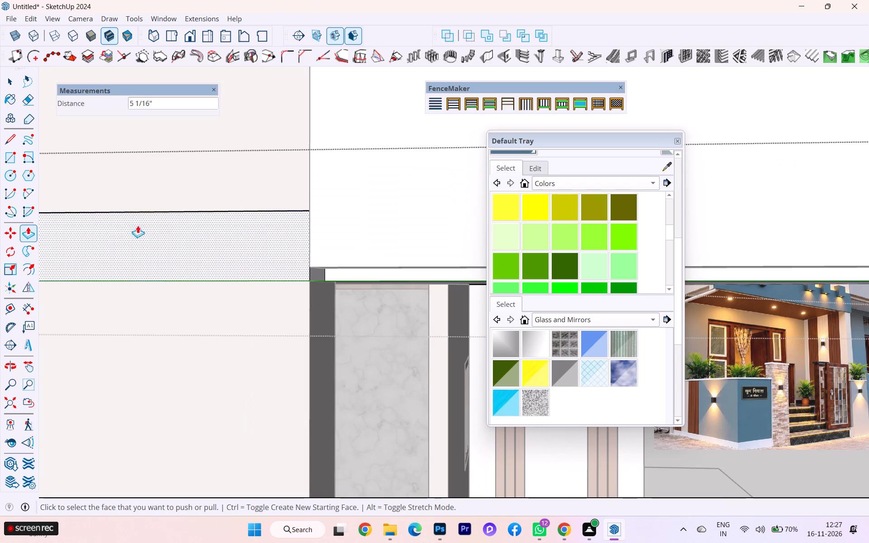
left_click(7, 400)
scroll(272, 333, "down", 2)
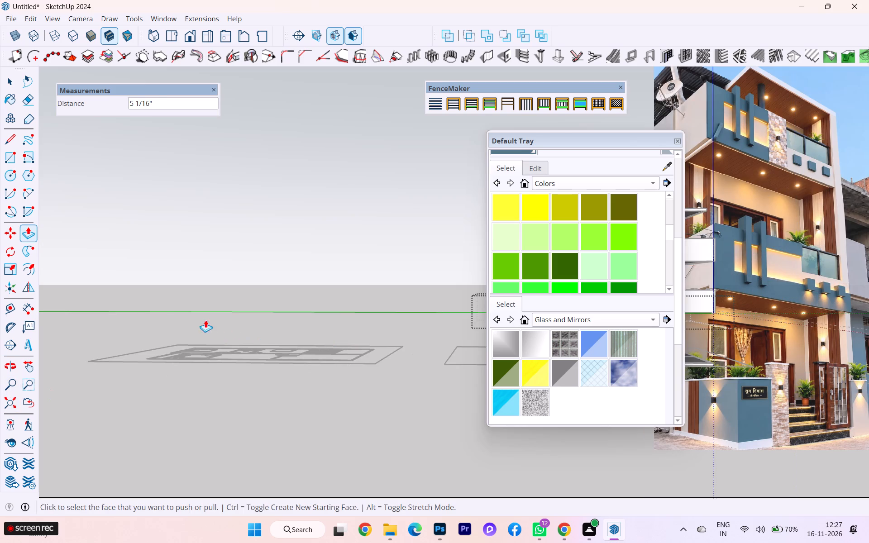
scroll(184, 311, "down", 9)
scroll(432, 298, "up", 4)
scroll(432, 298, "down", 1)
scroll(432, 298, "up", 2)
scroll(432, 298, "down", 1)
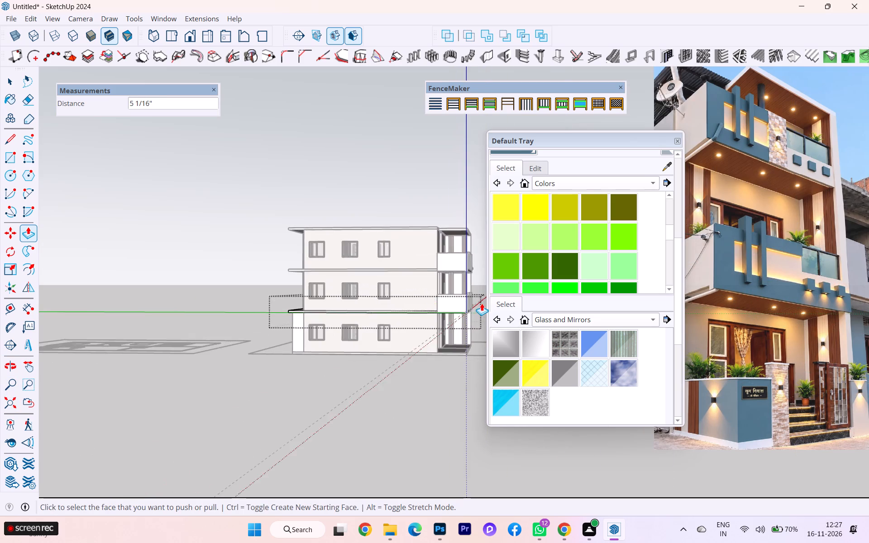
scroll(482, 303, "up", 2)
scroll(482, 303, "down", 2)
scroll(482, 303, "up", 6)
scroll(479, 307, "down", 1)
scroll(479, 307, "up", 9)
middle_click_drag(413, 322, 380, 244)
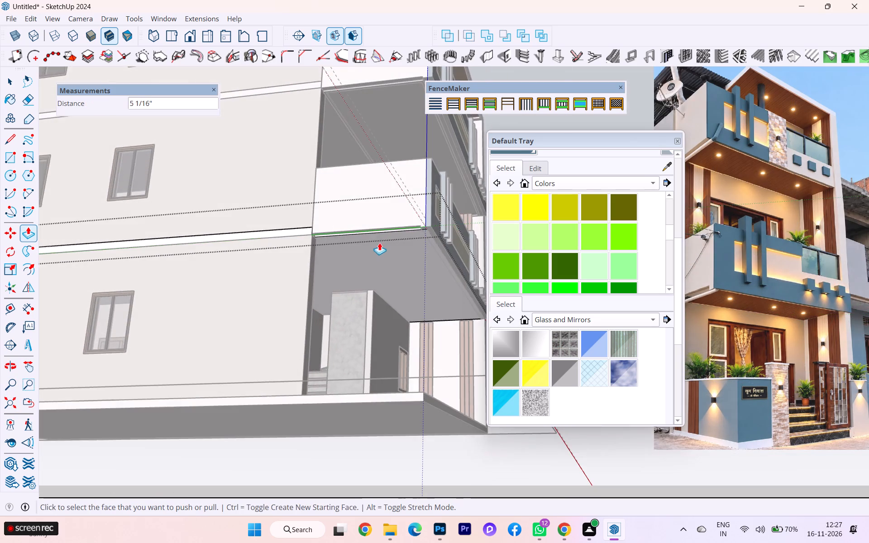
scroll(369, 230, "up", 2)
scroll(369, 230, "down", 1)
scroll(369, 230, "up", 4)
scroll(360, 228, "down", 1)
scroll(360, 229, "up", 12)
scroll(282, 183, "up", 3)
scroll(253, 230, "up", 8)
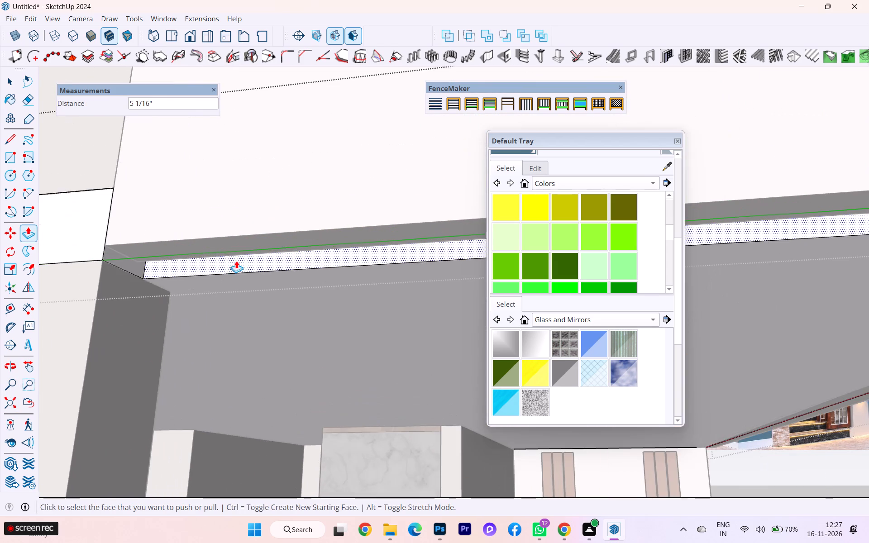
middle_click_drag(228, 256, 208, 195)
scroll(188, 252, "down", 2)
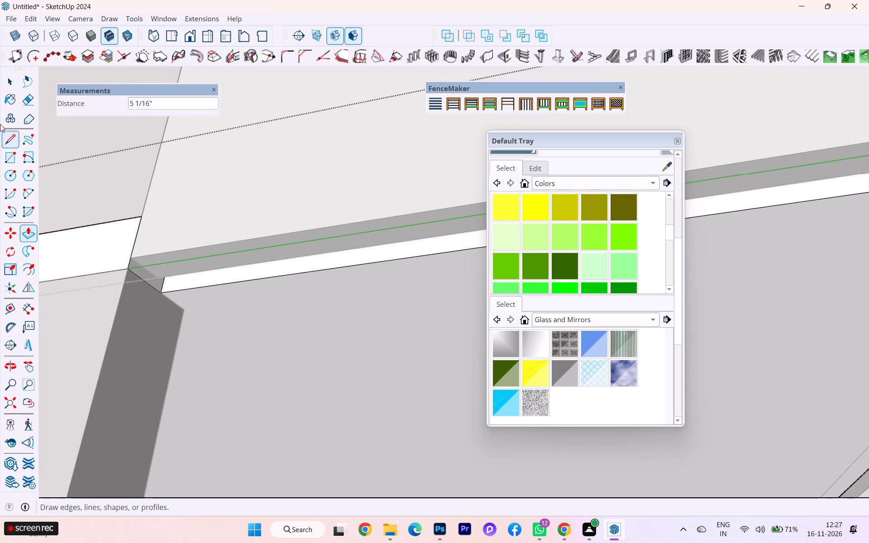
Close the floor slab group.
left_click(16, 82)
left_click(172, 263)
scroll(282, 262, "down", 8)
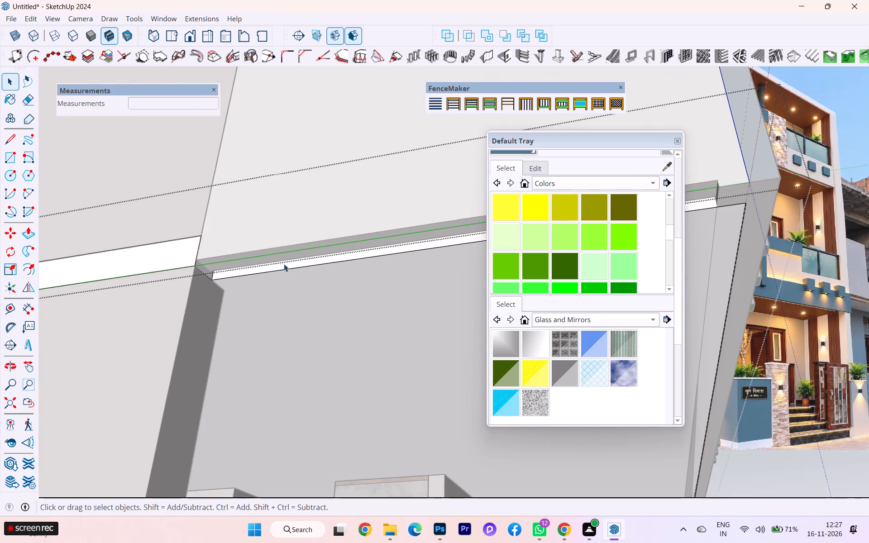
left_click(138, 312)
left_click(797, 381)
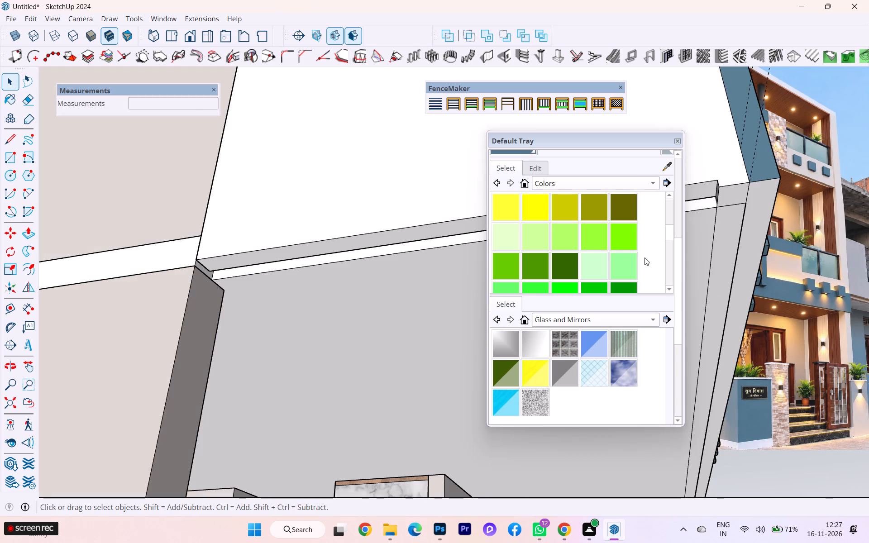
Open the lower balcony's parapet group and its nested groups, and select the bottom face of the side parapet.
double_click(435, 229)
left_click(421, 231)
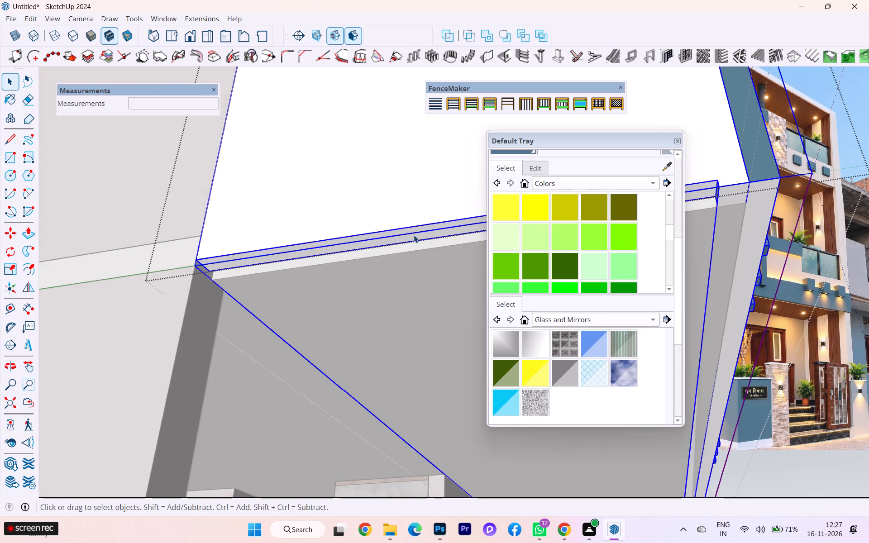
scroll(414, 235, "up", 1)
double_click(379, 237)
left_click(349, 244)
double_click(291, 251)
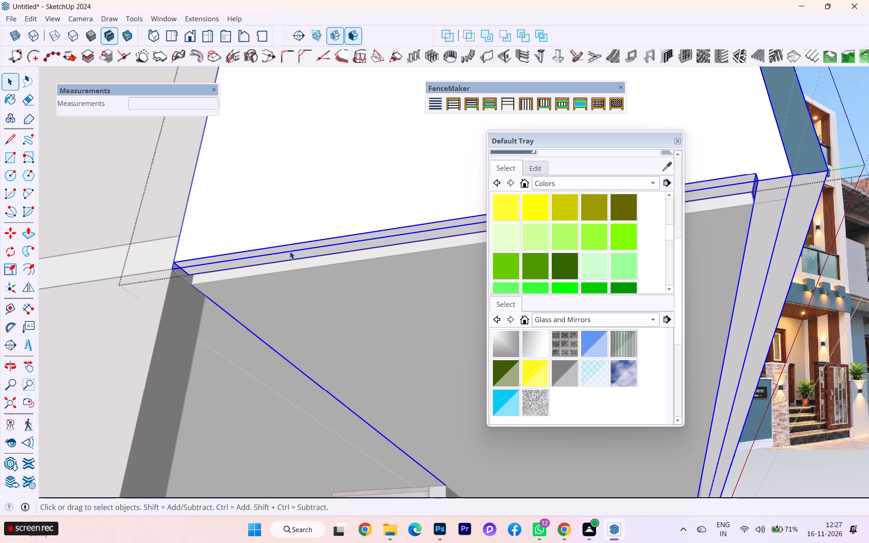
left_click(273, 255)
Move the Default Tray aside to uncover the balcony model.
left_click_drag(566, 141, 816, 237)
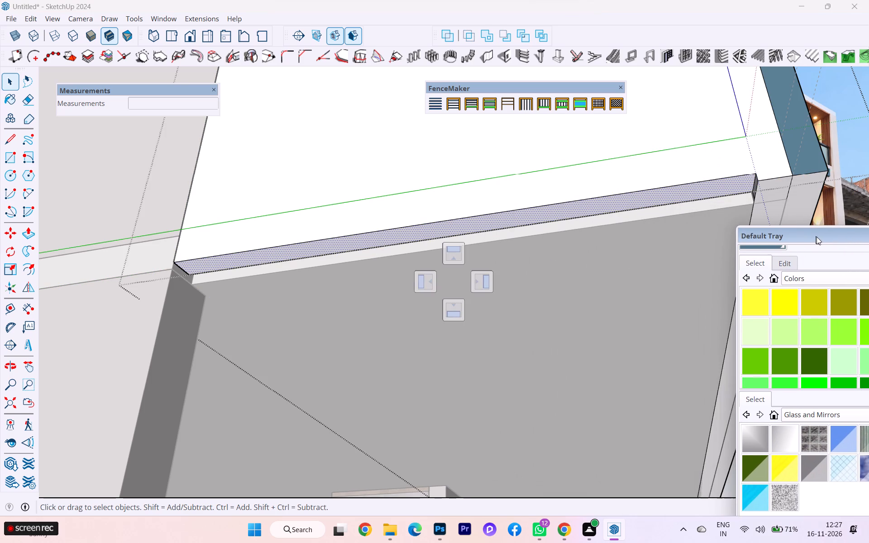
left_click_drag(816, 237, 821, 238)
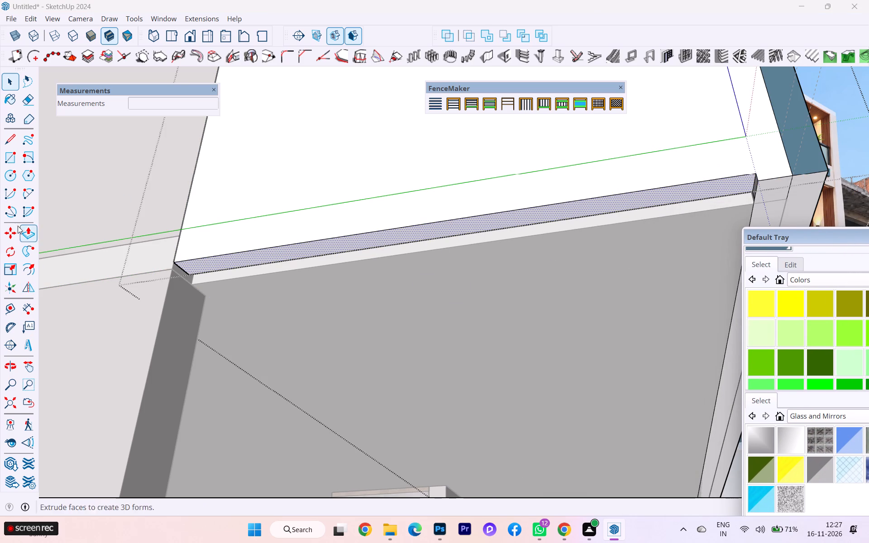
Leave the innermost group and move the lower parapet, without its fins, about 1 13/16" down the blue axis.
scroll(110, 223, "down", 2)
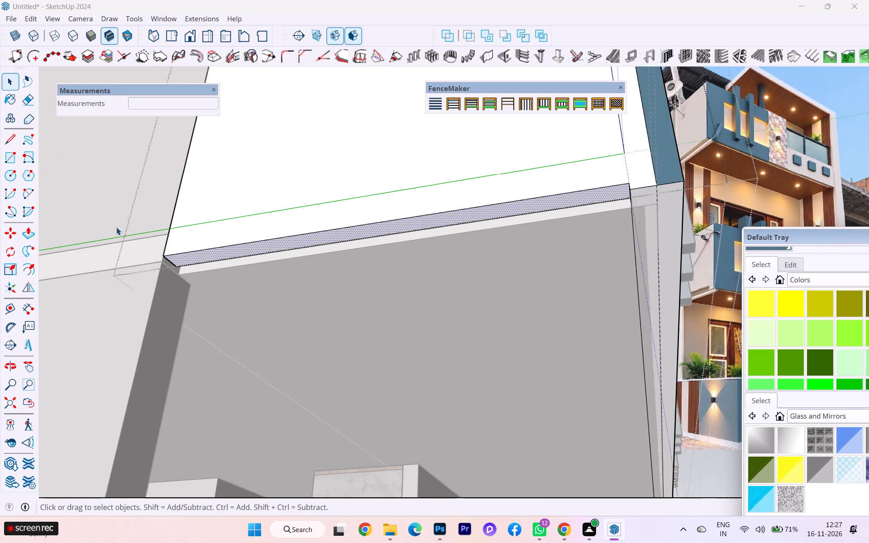
scroll(116, 227, "down", 2)
scroll(132, 224, "up", 1)
scroll(133, 224, "down", 7)
scroll(420, 219, "down", 2)
scroll(434, 227, "up", 1)
scroll(442, 229, "down", 1)
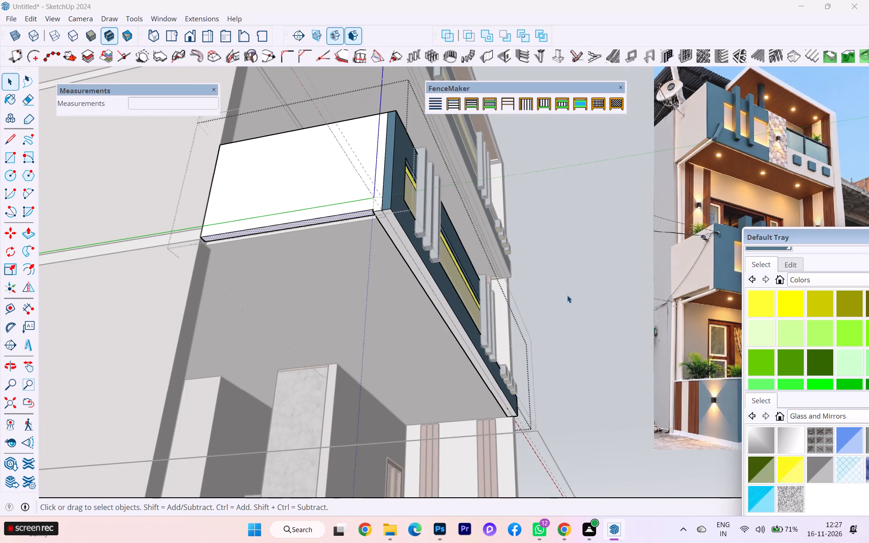
left_click(569, 295)
left_click(337, 200)
scroll(381, 213, "up", 1)
scroll(381, 213, "down", 1)
scroll(381, 213, "up", 7)
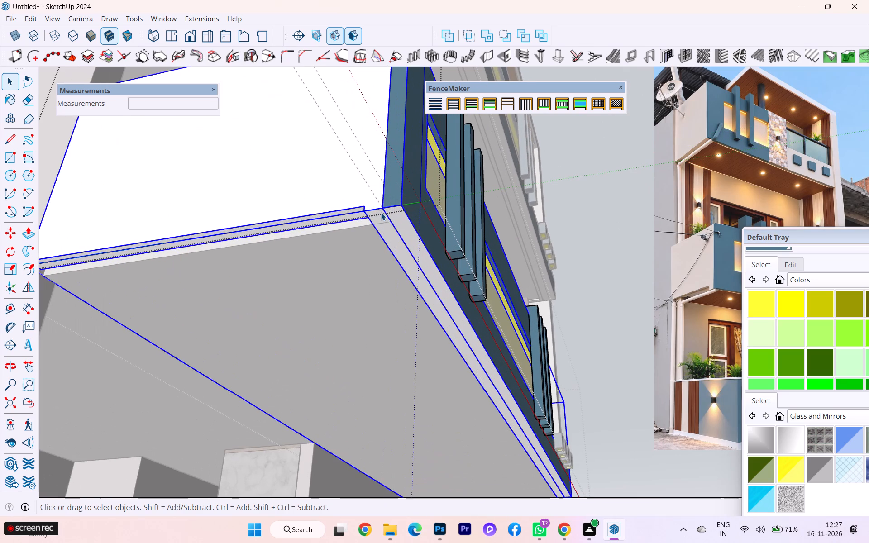
key("m")
key("Return")
scroll(380, 211, "up", 9)
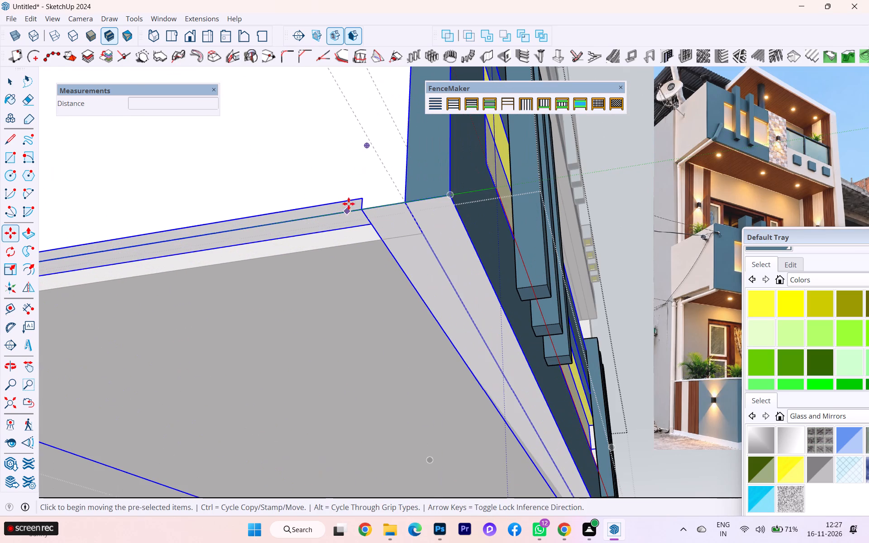
left_click(358, 195)
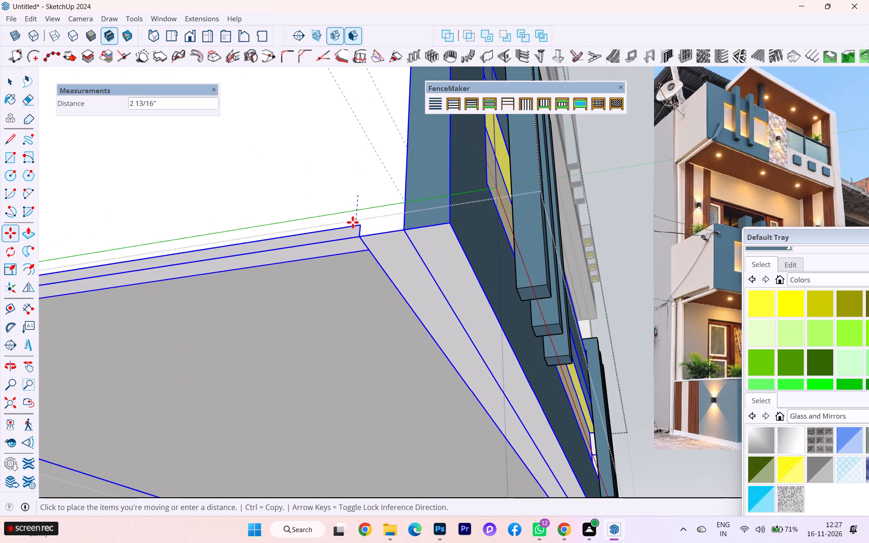
left_click(355, 213)
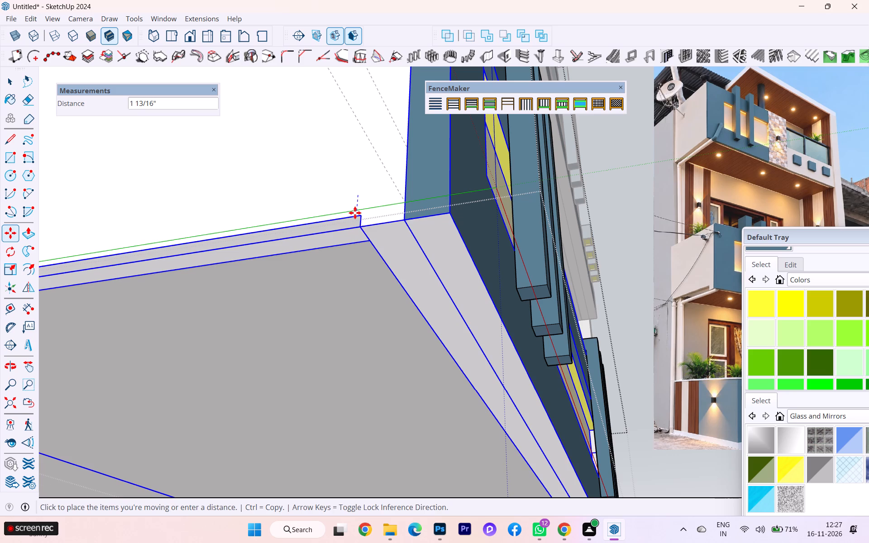
Examine the lowered parapet's bottom edge and front corner, and clear the selection.
scroll(439, 175, "down", 5)
middle_click_drag(446, 187, 310, 321)
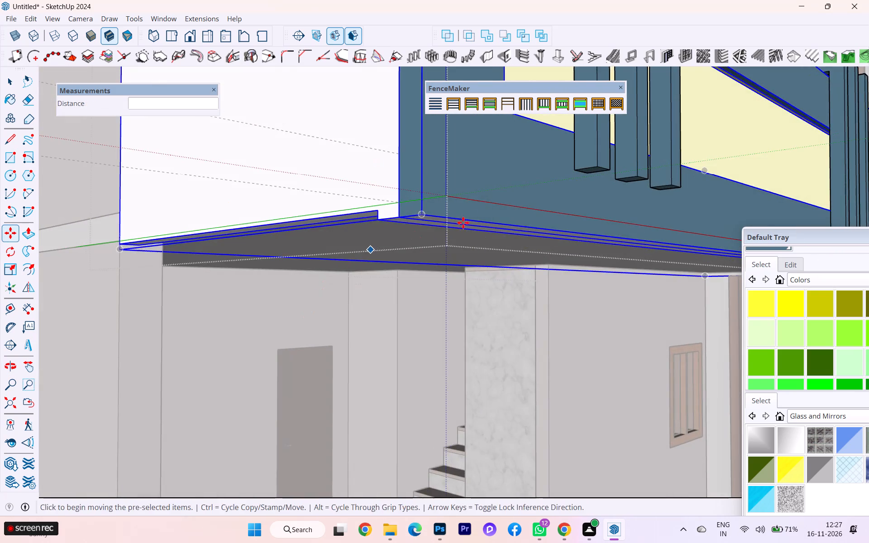
middle_click_drag(470, 221, 329, 300)
middle_click(329, 300)
scroll(330, 282, "up", 5)
scroll(326, 267, "down", 3)
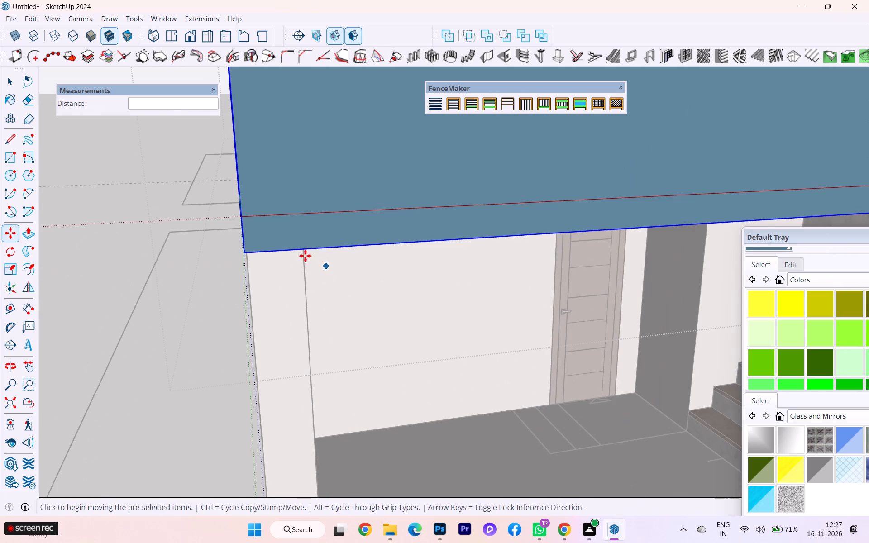
left_click(0, 76)
left_click(7, 83)
left_click(190, 318)
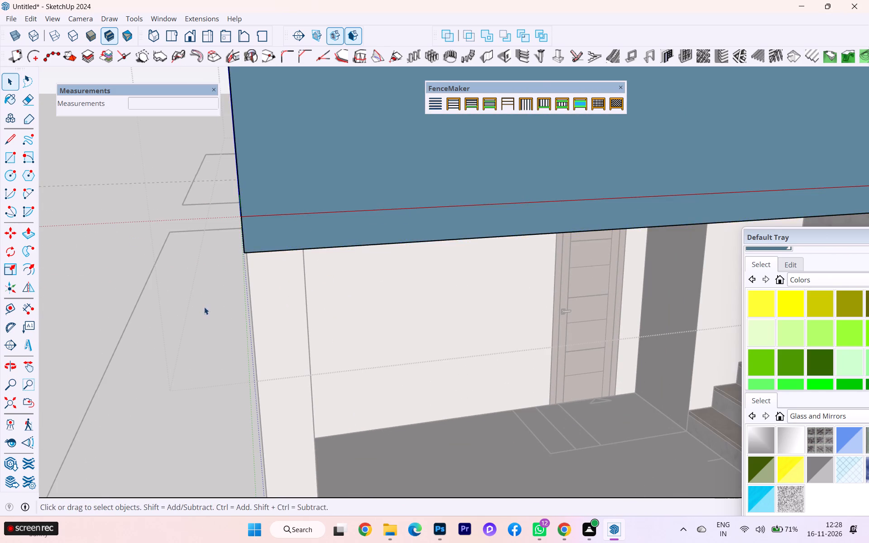
Examine the lowered parapet's bottom edge and front corner from the side, the front and below.
scroll(205, 307, "down", 1)
middle_click_drag(205, 307, 252, 313)
middle_click(252, 313)
scroll(183, 291, "down", 5)
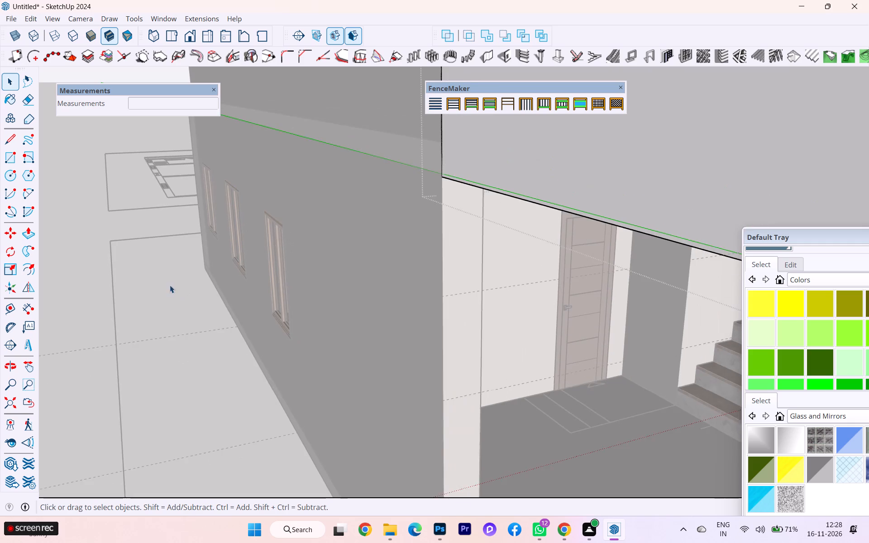
scroll(170, 285, "down", 6)
scroll(138, 280, "up", 1)
scroll(138, 280, "down", 4)
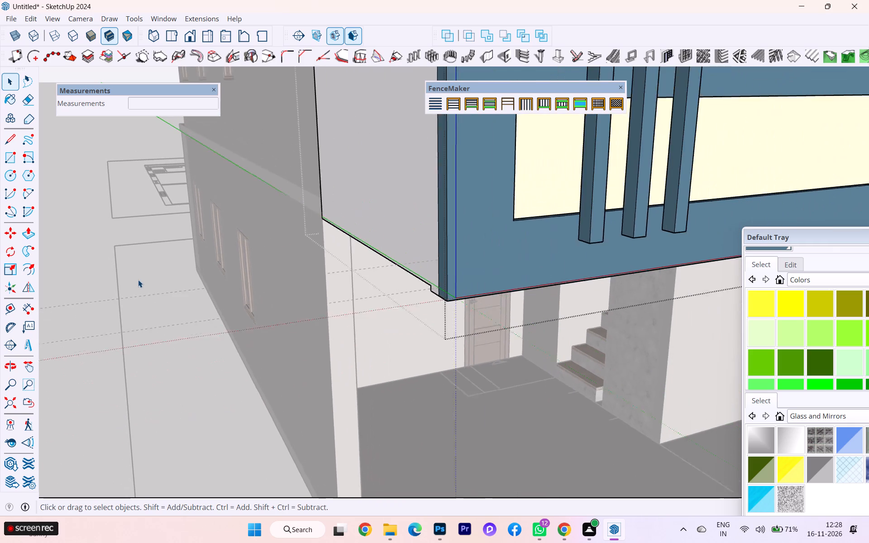
scroll(138, 280, "down", 3)
scroll(138, 280, "up", 1)
scroll(138, 280, "down", 5)
scroll(138, 280, "up", 1)
scroll(137, 279, "down", 5)
scroll(137, 278, "up", 2)
scroll(137, 278, "down", 8)
scroll(132, 278, "up", 2)
scroll(132, 278, "down", 2)
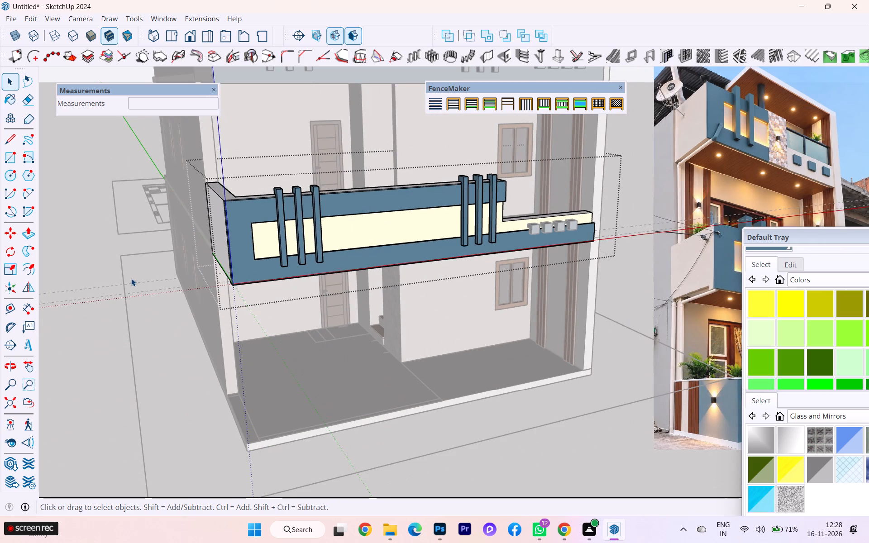
scroll(131, 278, "up", 3)
scroll(176, 263, "down", 1)
scroll(223, 276, "up", 2)
scroll(224, 276, "down", 2)
scroll(224, 277, "up", 5)
scroll(329, 287, "down", 1)
scroll(329, 287, "up", 1)
scroll(329, 287, "down", 1)
scroll(329, 287, "up", 1)
scroll(329, 287, "down", 2)
scroll(329, 287, "up", 3)
middle_click_drag(327, 275, 443, 291)
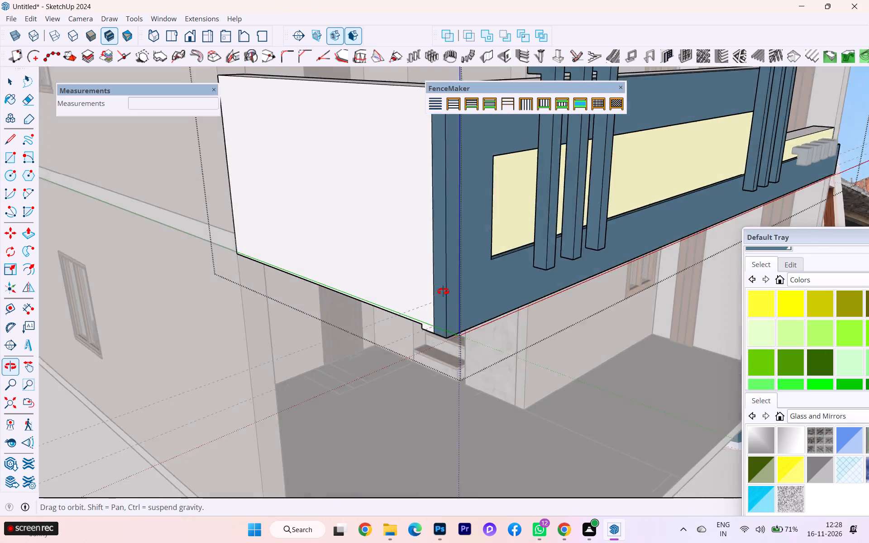
middle_click_drag(443, 291, 205, 280)
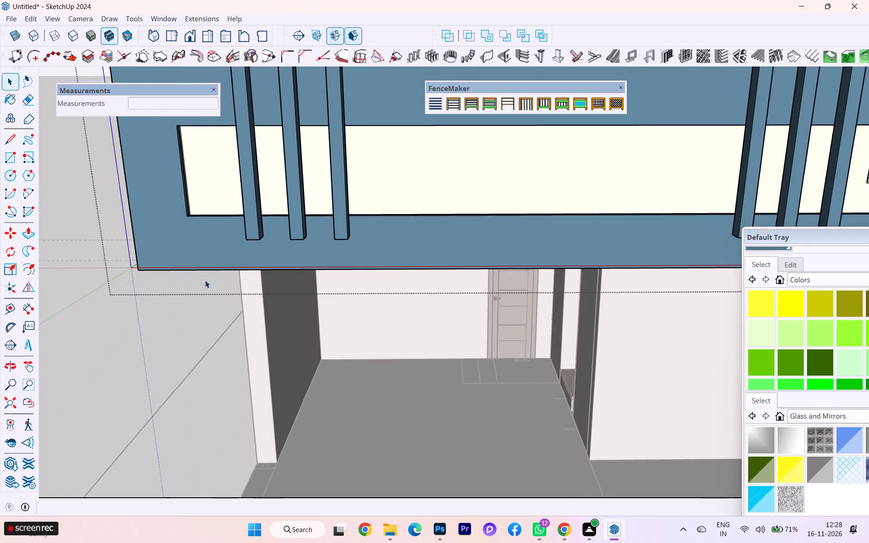
Leave the lower balcony's parapet groups and return to the whole house model.
scroll(301, 265, "down", 11)
left_click(191, 278)
scroll(190, 278, "down", 2)
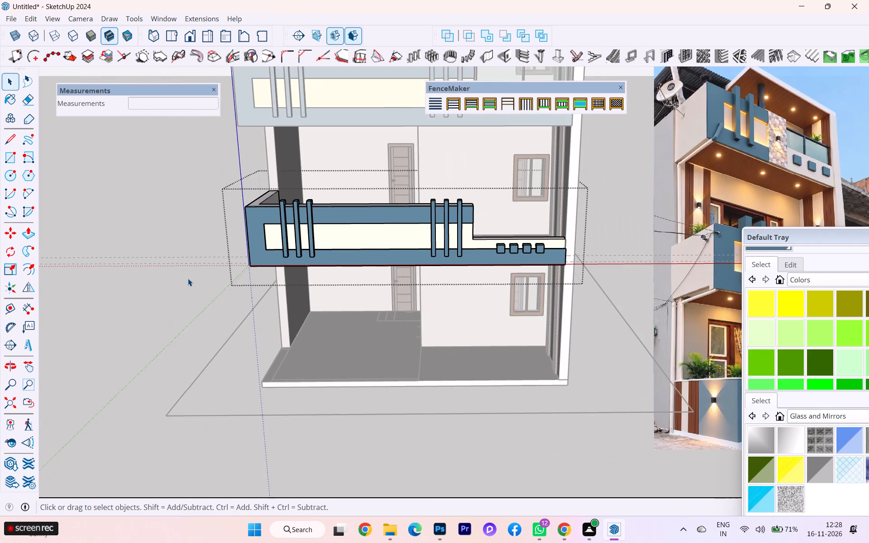
middle_click(188, 278)
scroll(278, 279, "down", 1)
scroll(282, 281, "up", 1)
scroll(283, 282, "down", 2)
scroll(286, 284, "up", 1)
scroll(288, 286, "down", 2)
scroll(303, 292, "up", 1)
scroll(303, 293, "down", 3)
left_click(184, 252)
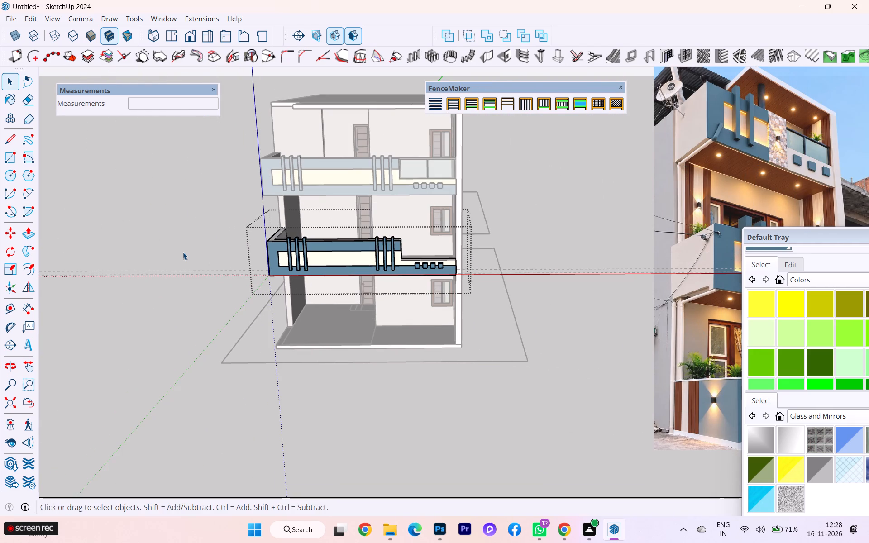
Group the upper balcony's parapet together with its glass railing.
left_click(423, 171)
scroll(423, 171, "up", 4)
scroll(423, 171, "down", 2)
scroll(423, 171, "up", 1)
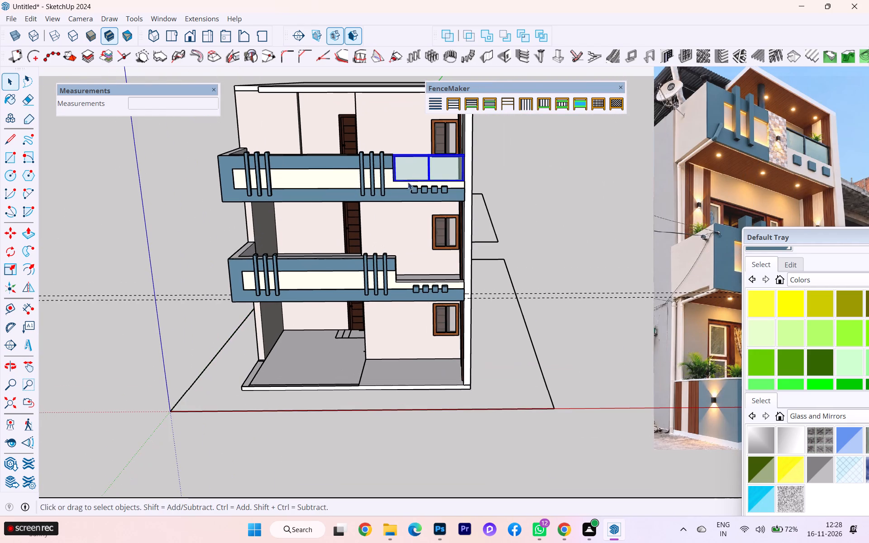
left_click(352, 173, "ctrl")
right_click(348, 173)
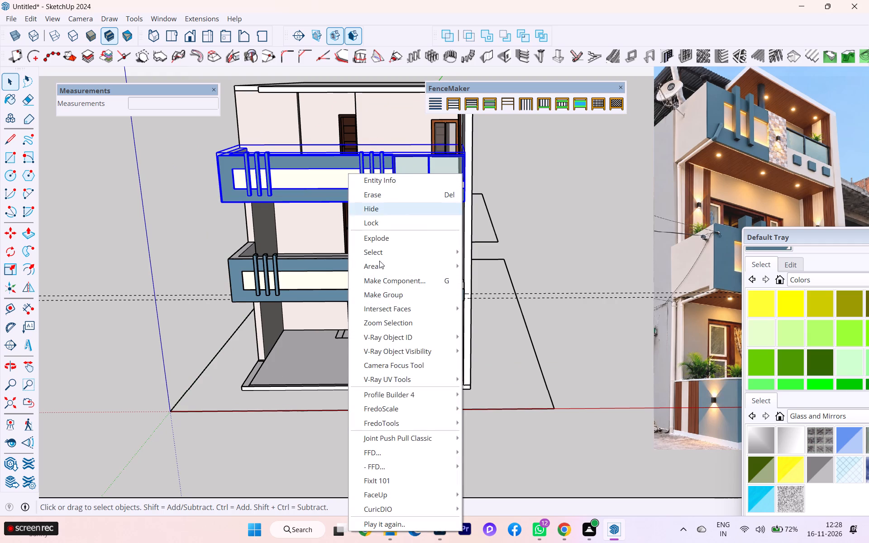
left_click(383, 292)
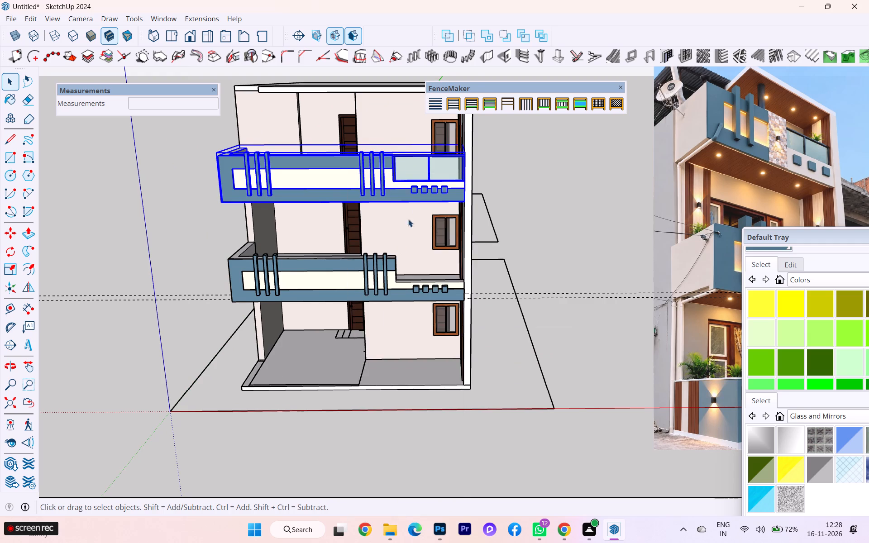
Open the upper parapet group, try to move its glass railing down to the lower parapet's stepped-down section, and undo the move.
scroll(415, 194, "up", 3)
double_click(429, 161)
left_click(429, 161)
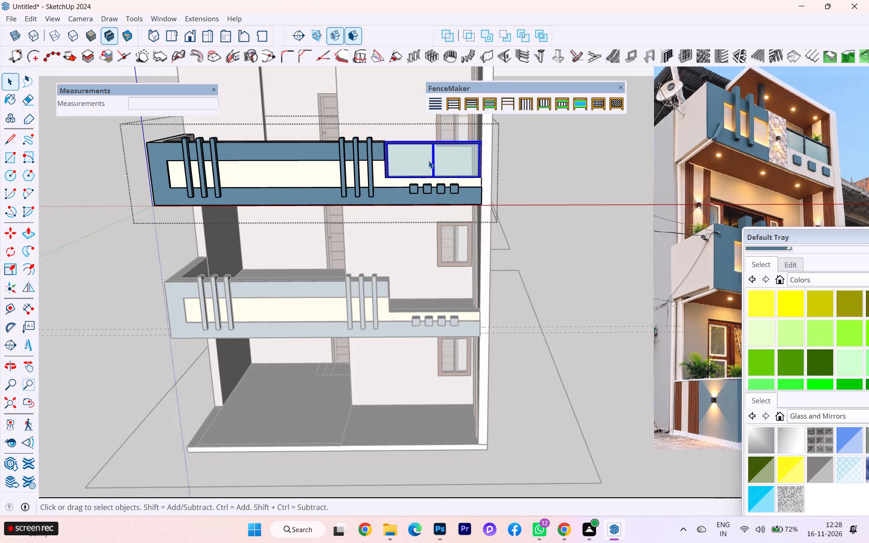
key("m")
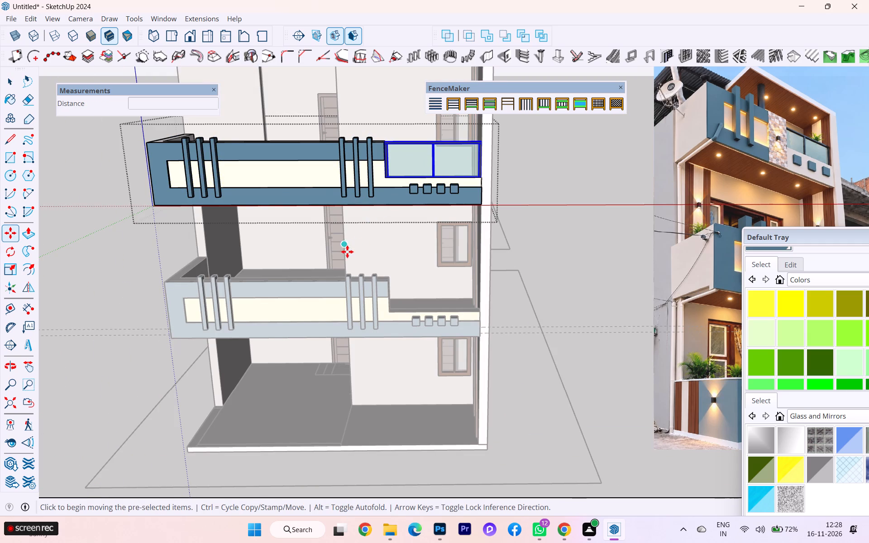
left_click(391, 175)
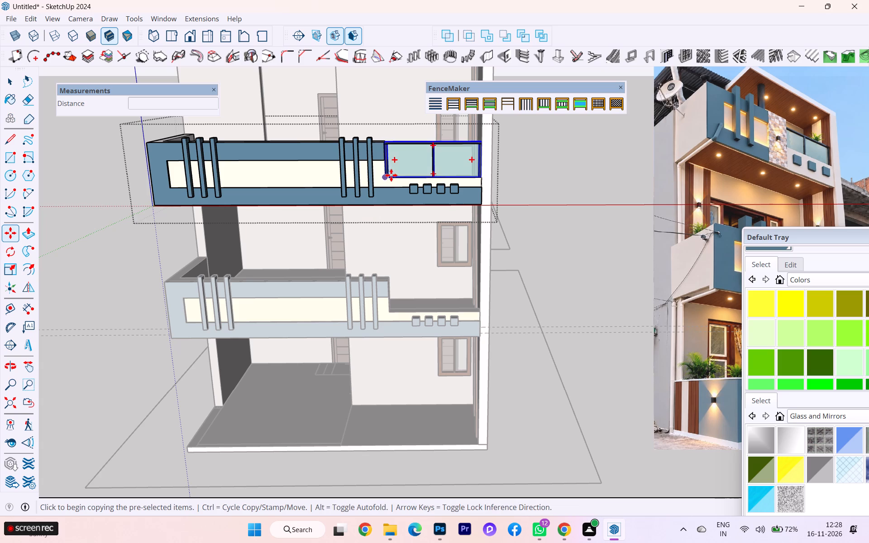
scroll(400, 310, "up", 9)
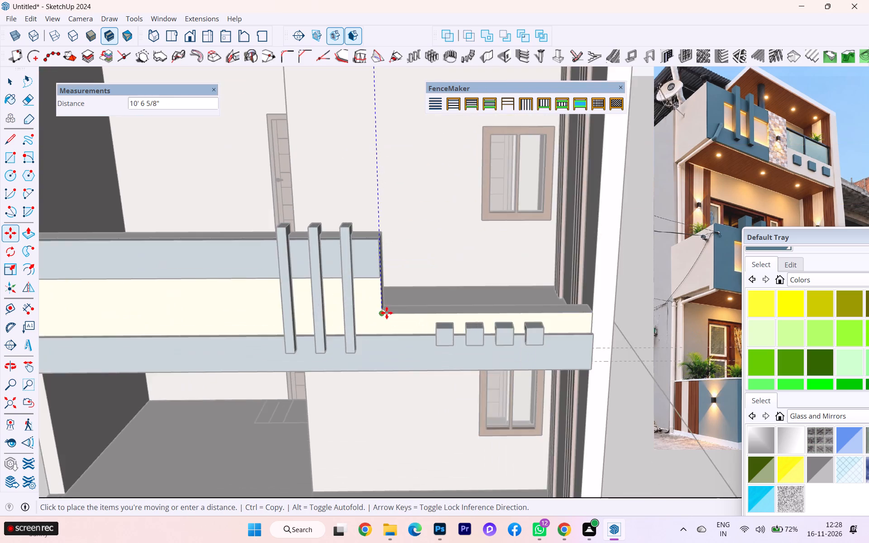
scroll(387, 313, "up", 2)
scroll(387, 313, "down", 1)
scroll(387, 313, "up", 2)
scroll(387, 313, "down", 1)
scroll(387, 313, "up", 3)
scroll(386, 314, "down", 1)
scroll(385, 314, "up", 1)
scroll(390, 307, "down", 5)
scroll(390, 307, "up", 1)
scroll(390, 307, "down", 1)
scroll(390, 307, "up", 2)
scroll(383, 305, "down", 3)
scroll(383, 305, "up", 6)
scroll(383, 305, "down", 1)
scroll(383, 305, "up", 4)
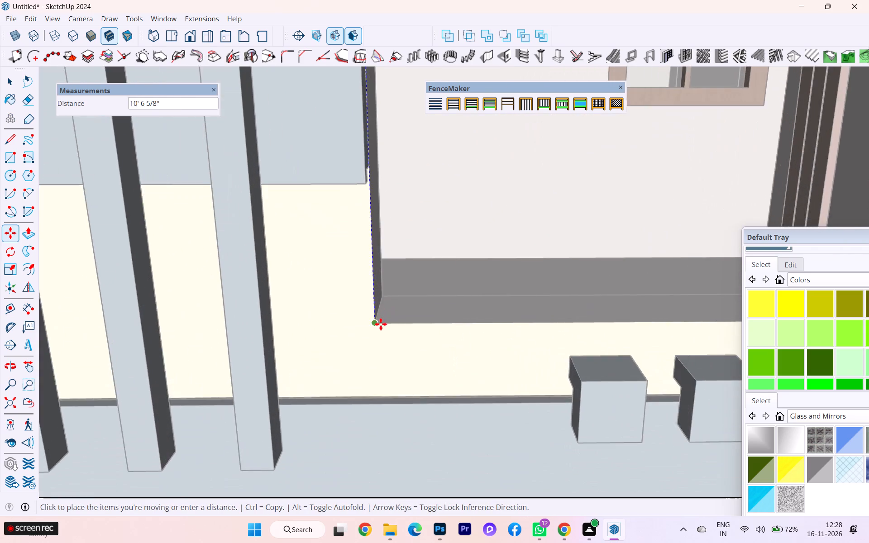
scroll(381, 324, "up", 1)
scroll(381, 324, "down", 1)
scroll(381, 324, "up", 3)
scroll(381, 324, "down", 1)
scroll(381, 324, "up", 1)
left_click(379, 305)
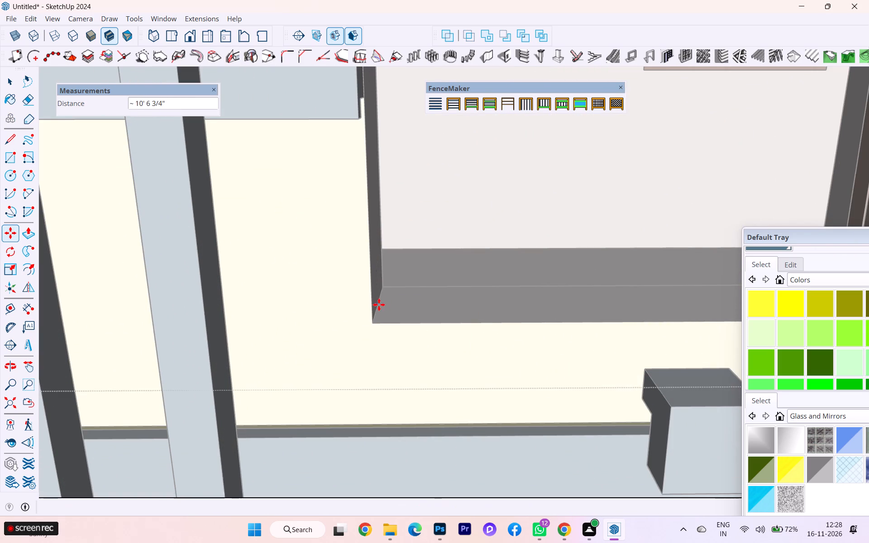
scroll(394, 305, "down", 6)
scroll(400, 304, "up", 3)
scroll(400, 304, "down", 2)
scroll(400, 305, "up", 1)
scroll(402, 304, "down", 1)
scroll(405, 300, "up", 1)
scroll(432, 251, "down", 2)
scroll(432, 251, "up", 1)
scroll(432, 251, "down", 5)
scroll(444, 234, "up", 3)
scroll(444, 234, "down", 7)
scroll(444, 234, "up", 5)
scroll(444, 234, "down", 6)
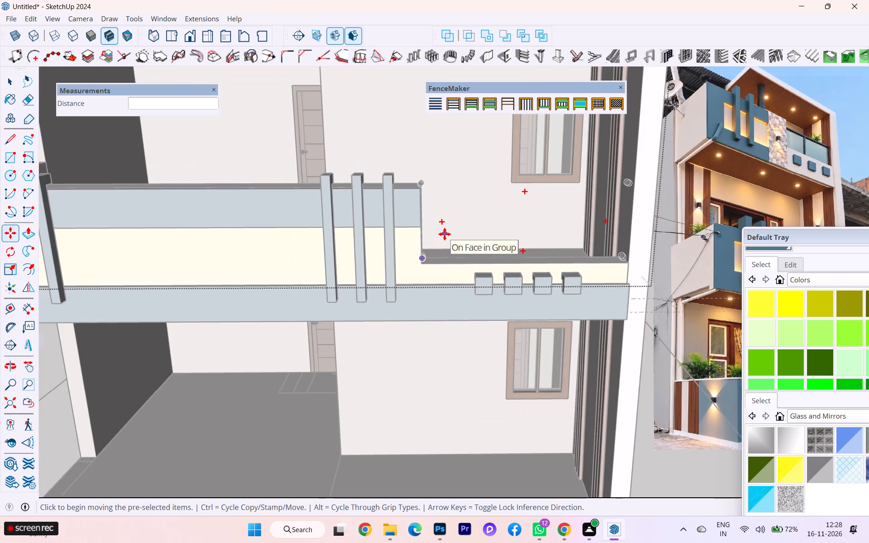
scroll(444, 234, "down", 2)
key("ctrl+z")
Copy the upper glass railing 10' 6 5/8" down the blue axis onto the lower parapet's stepped-down section.
scroll(440, 262, "up", 3)
scroll(440, 264, "down", 2)
scroll(440, 265, "up", 1)
scroll(440, 265, "down", 1)
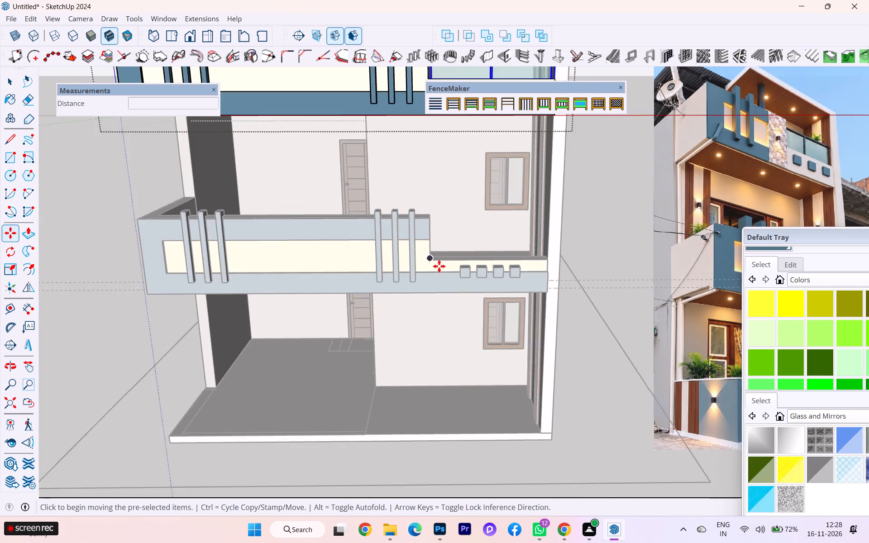
scroll(439, 266, "down", 5)
left_click(436, 151)
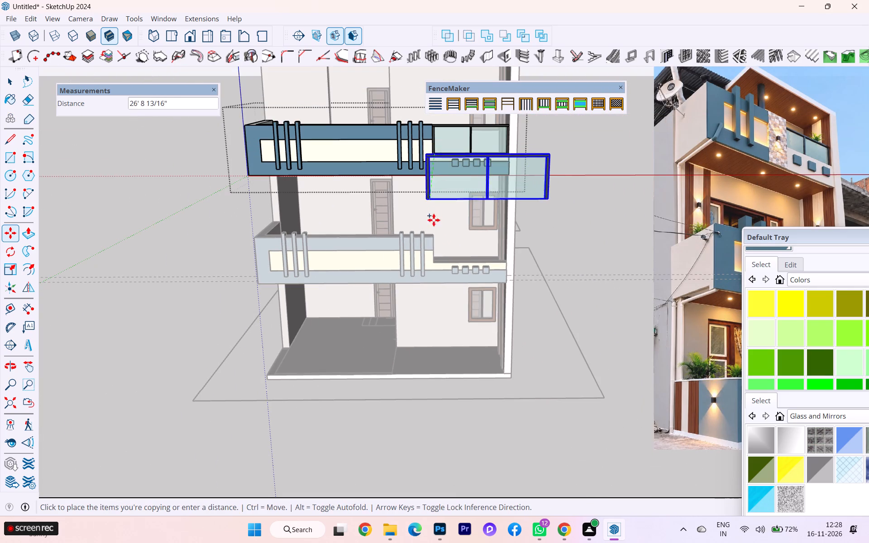
scroll(440, 267, "up", 5)
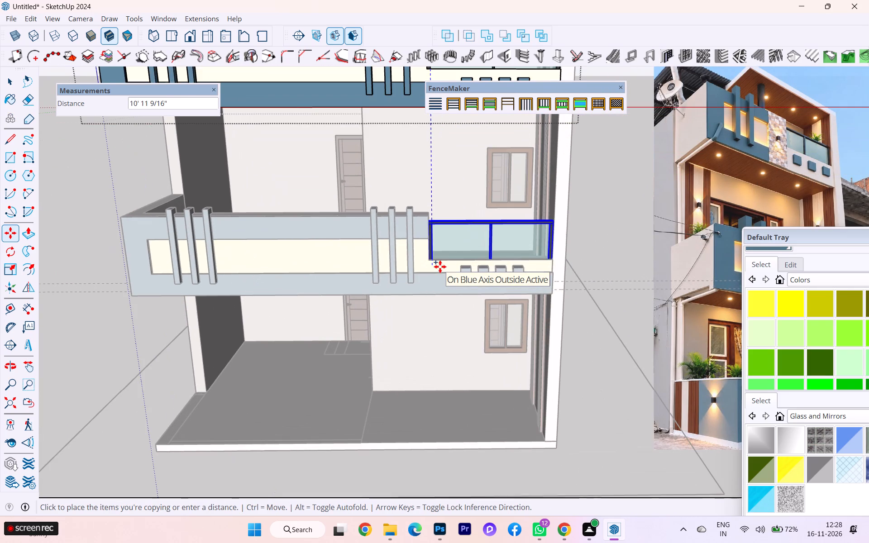
scroll(429, 259, "up", 1)
scroll(429, 259, "down", 3)
scroll(429, 259, "up", 2)
scroll(434, 258, "down", 1)
scroll(434, 258, "up", 5)
scroll(434, 258, "down", 2)
scroll(434, 258, "up", 5)
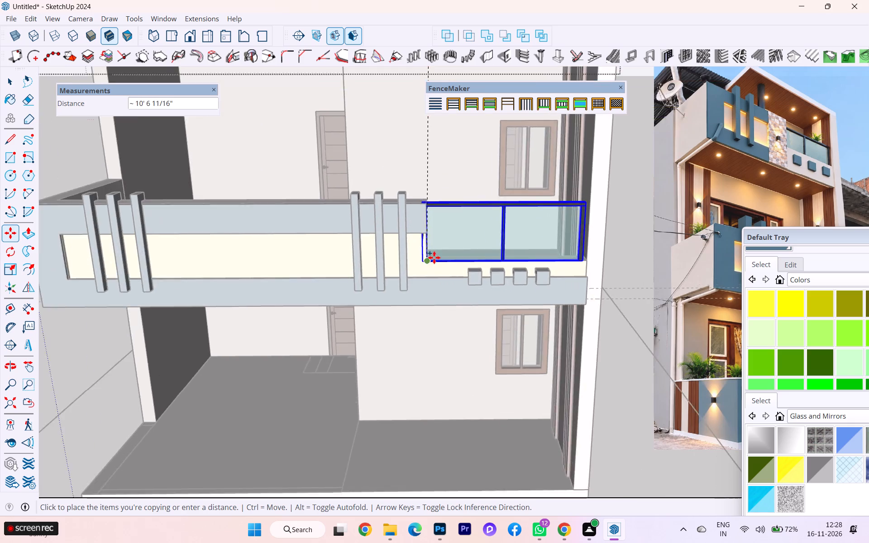
scroll(434, 257, "up", 6)
scroll(434, 257, "down", 2)
scroll(434, 257, "up", 13)
scroll(434, 257, "down", 1)
scroll(409, 267, "up", 2)
scroll(409, 267, "down", 4)
scroll(408, 268, "up", 5)
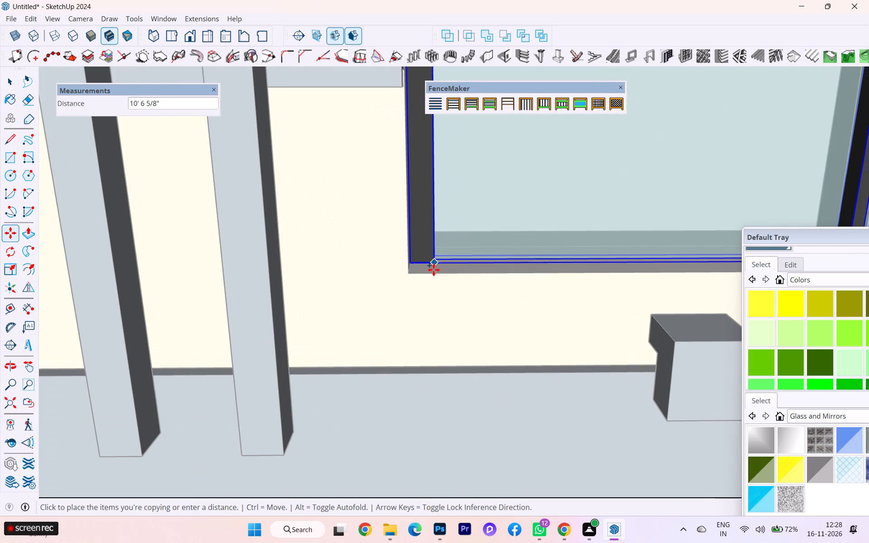
key("Up")
scroll(411, 266, "up", 1)
scroll(411, 266, "down", 3)
scroll(411, 266, "up", 2)
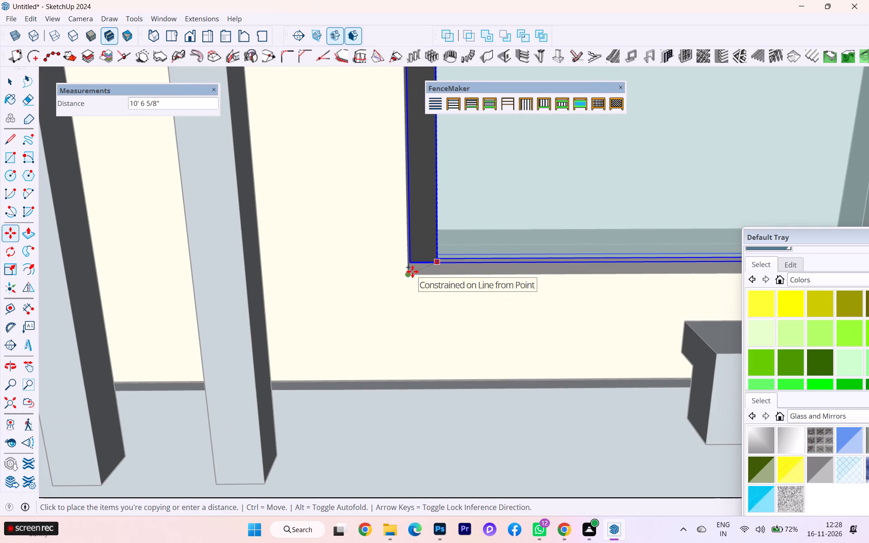
left_click(412, 271)
scroll(413, 276, "down", 2)
scroll(415, 279, "up", 1)
scroll(415, 280, "down", 5)
scroll(419, 290, "up", 2)
scroll(419, 290, "down", 2)
scroll(423, 292, "up", 1)
scroll(423, 292, "down", 5)
scroll(423, 292, "up", 1)
scroll(423, 292, "down", 2)
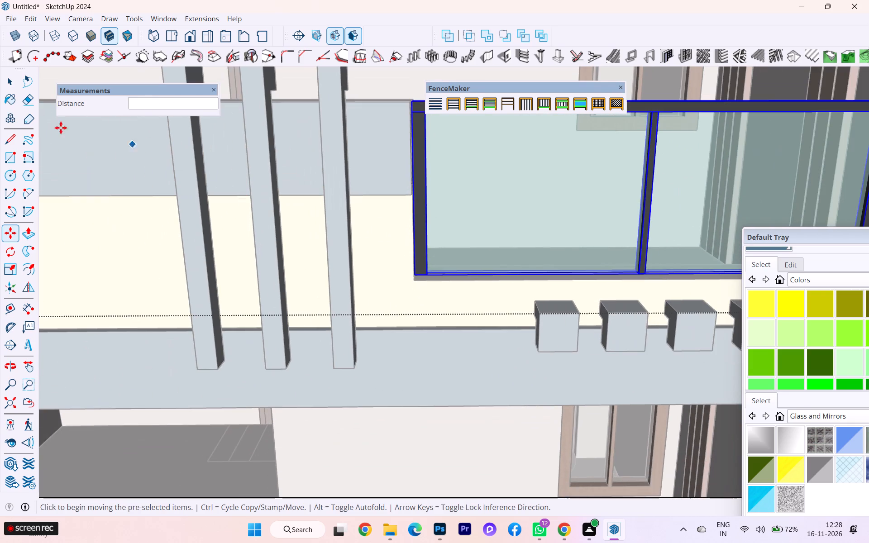
left_click(13, 86)
scroll(252, 203, "down", 3)
scroll(273, 221, "up", 1)
scroll(280, 224, "down", 6)
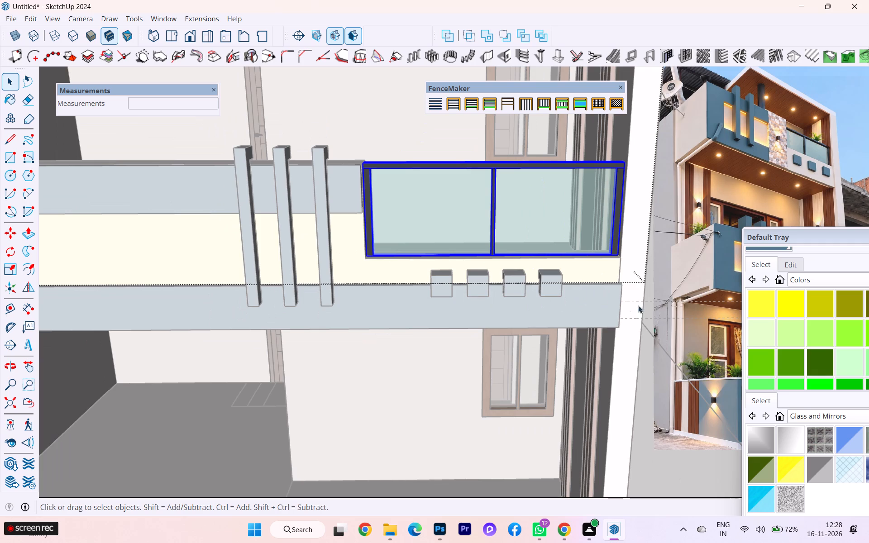
Close the upper parapet group and explode it to separate the parapet and the two glass railings.
left_click(672, 427)
left_click(530, 190)
scroll(525, 196, "down", 3)
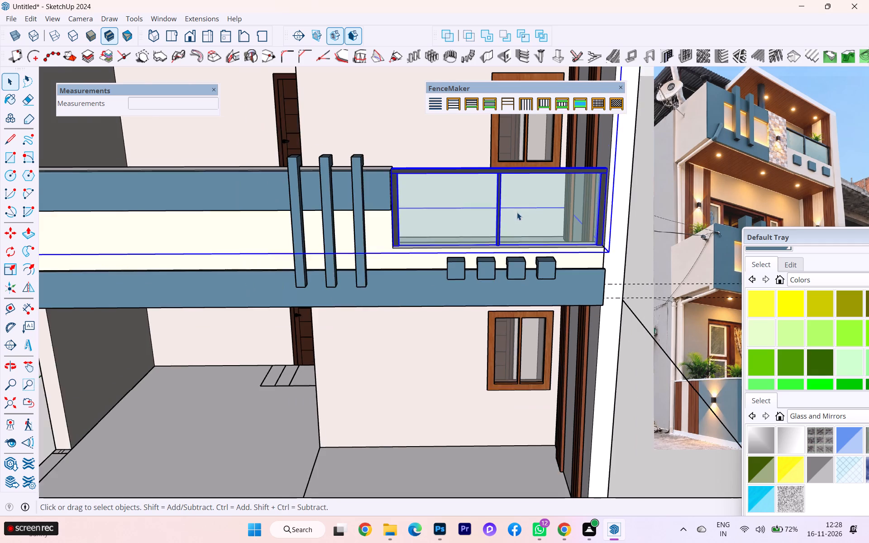
scroll(517, 212, "down", 2)
scroll(514, 215, "up", 2)
scroll(513, 216, "down", 3)
scroll(434, 268, "down", 2)
scroll(433, 270, "up", 1)
scroll(433, 270, "down", 11)
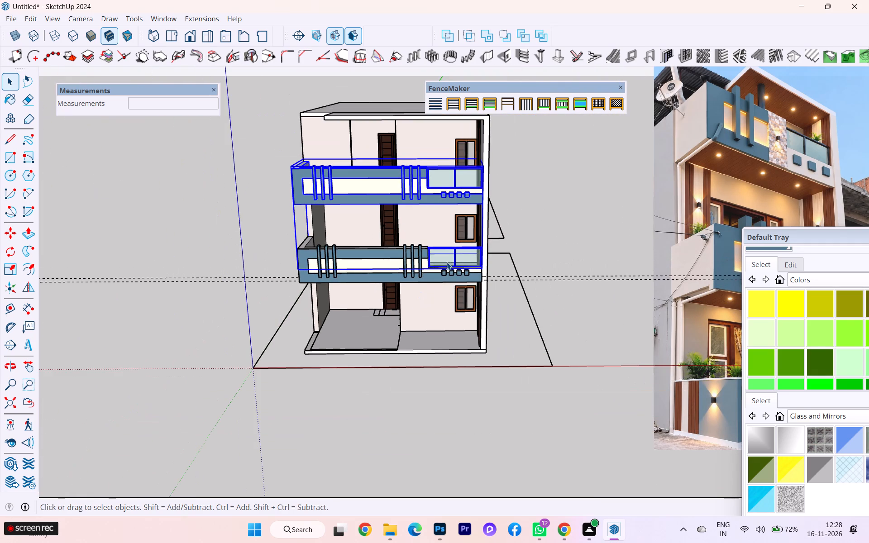
double_click(447, 262)
left_click(546, 339)
left_click(456, 249)
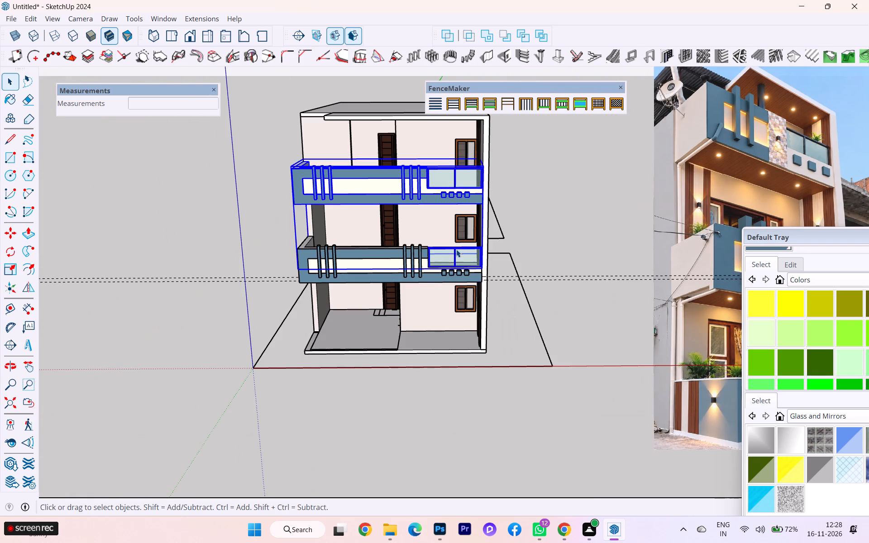
left_click(453, 249)
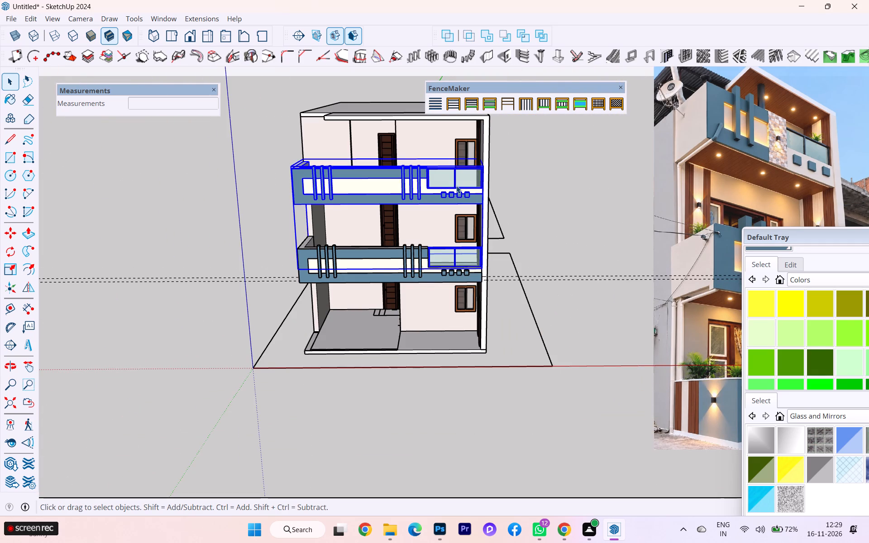
right_click(456, 186)
left_click(497, 81)
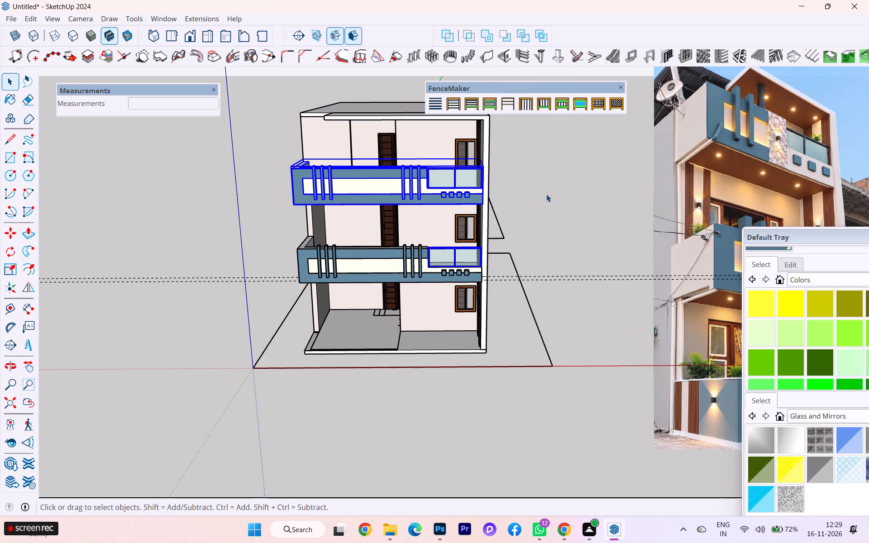
Group the upper parapet with only its own glass railing, and clear the selection.
left_click(546, 194)
left_click(445, 189)
scroll(445, 188, "up", 2)
scroll(445, 188, "down", 1)
scroll(445, 188, "up", 1)
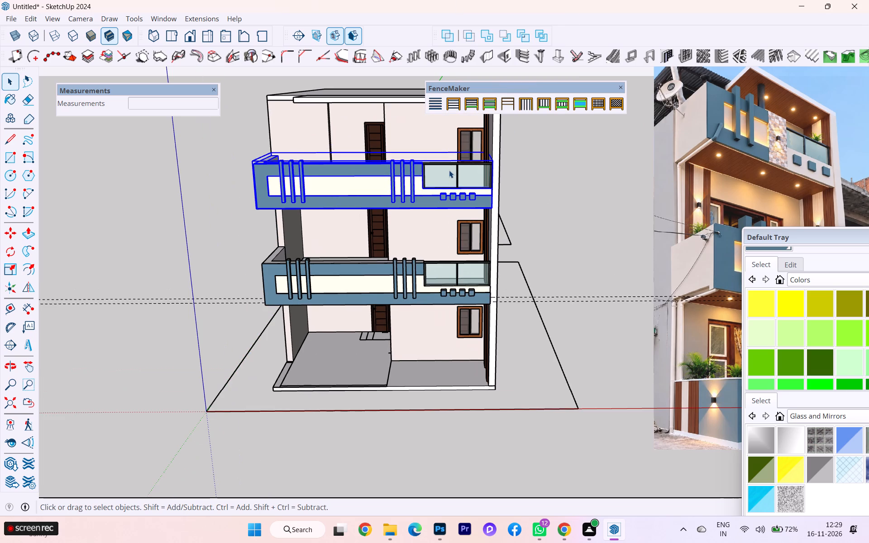
left_click(449, 170, "ctrl")
right_click(449, 170)
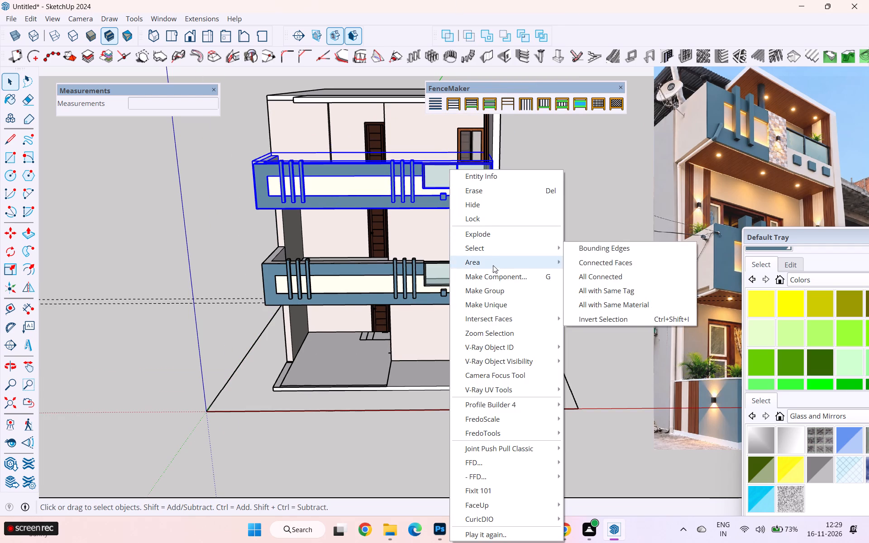
left_click(486, 289)
left_click(573, 214)
Group the lower parapet together with its glass railing, and clear the selection.
left_click(441, 275)
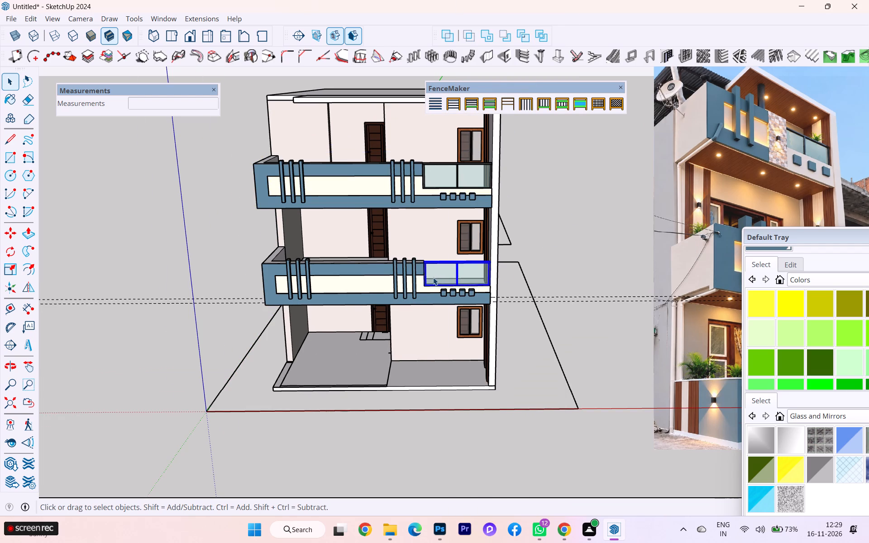
scroll(433, 277, "up", 1)
scroll(433, 277, "down", 1)
scroll(433, 277, "up", 8)
left_click(385, 286)
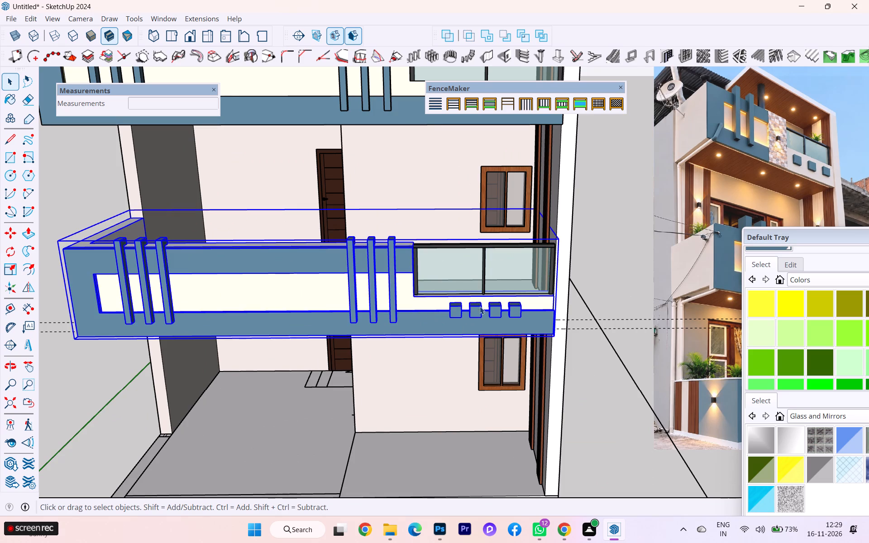
left_click(484, 278, "ctrl")
right_click(484, 278, "ctrl")
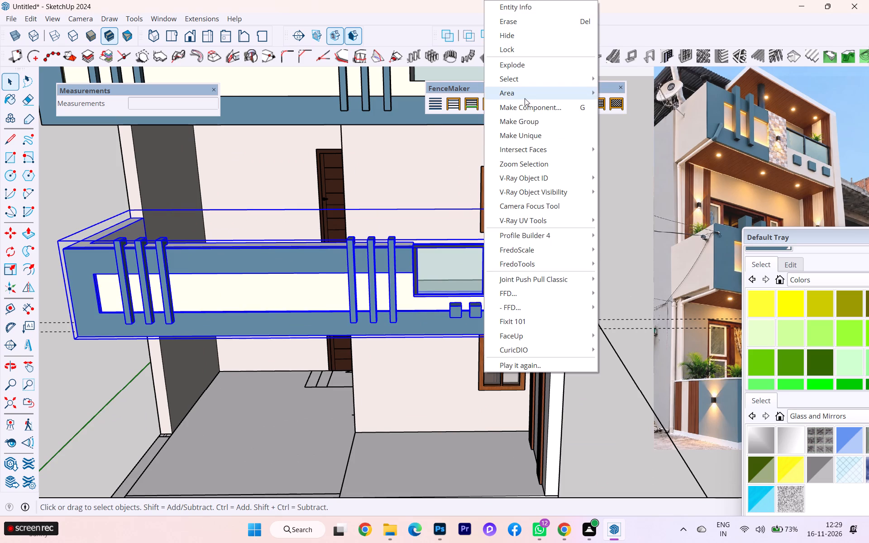
left_click(522, 121)
left_click(619, 181)
Open the lower parapet group and move its glass railing 1 5/16" so its bottom corner meets the stepped-down section's side edge.
scroll(468, 264, "up", 1)
scroll(468, 264, "down", 2)
scroll(468, 264, "up", 5)
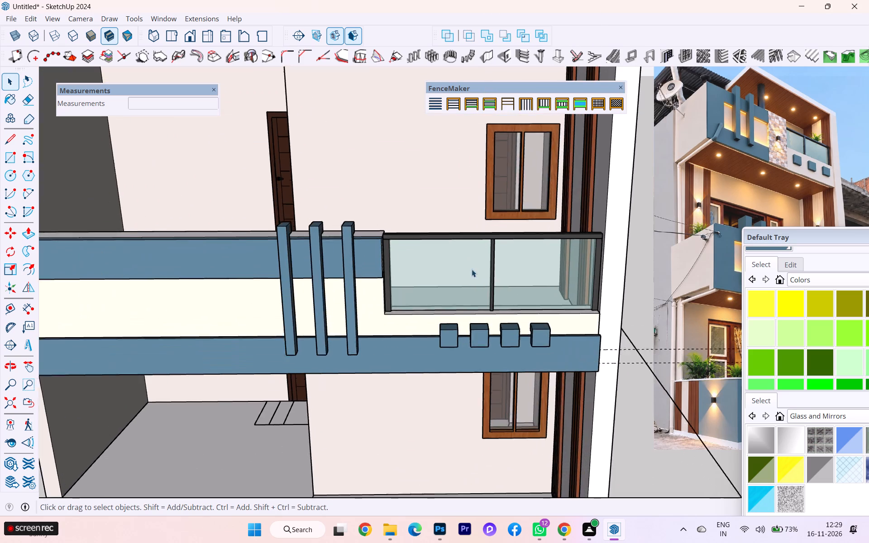
scroll(472, 269, "up", 3)
scroll(524, 296, "up", 4)
scroll(518, 299, "down", 2)
middle_click_drag(502, 312, 479, 353)
middle_click_drag(377, 385, 343, 389)
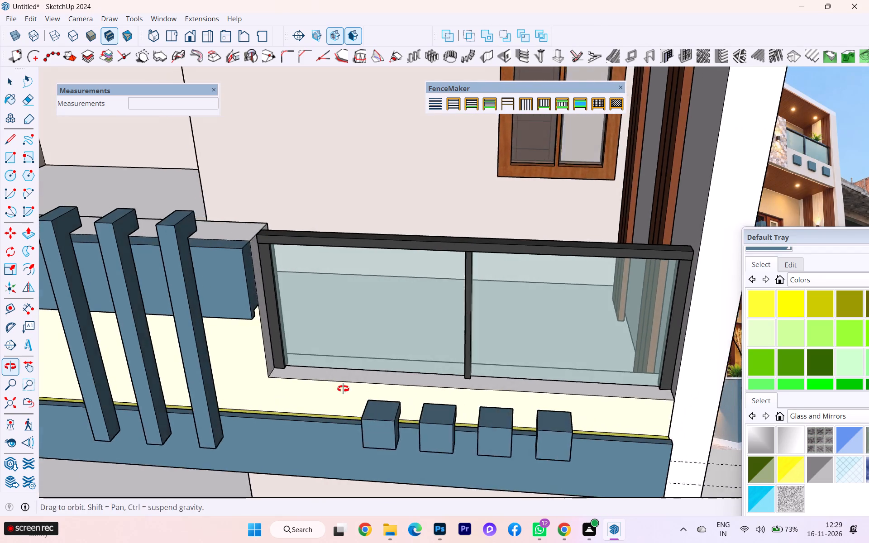
middle_click_drag(343, 389, 333, 392)
middle_click_drag(281, 398, 188, 400)
middle_click(188, 400)
scroll(202, 279, "up", 5)
left_click(224, 297)
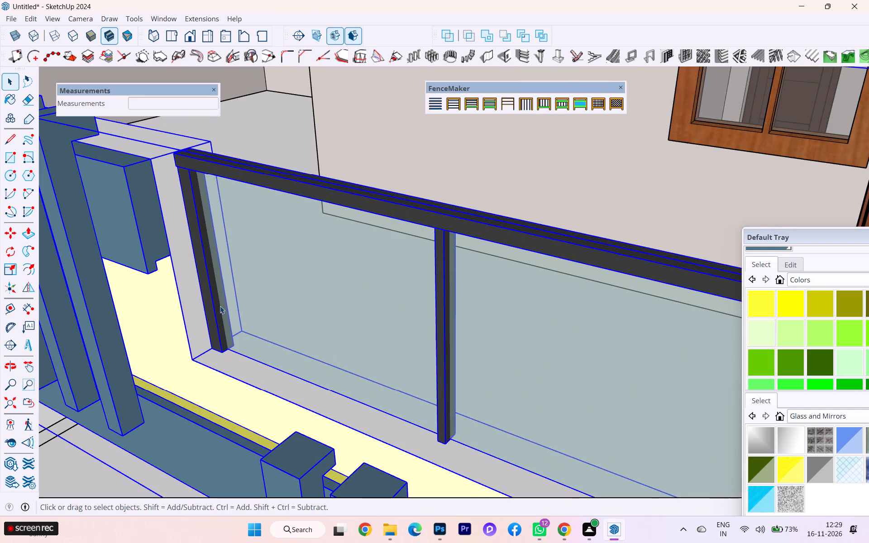
double_click(220, 306)
left_click(211, 319)
key("m")
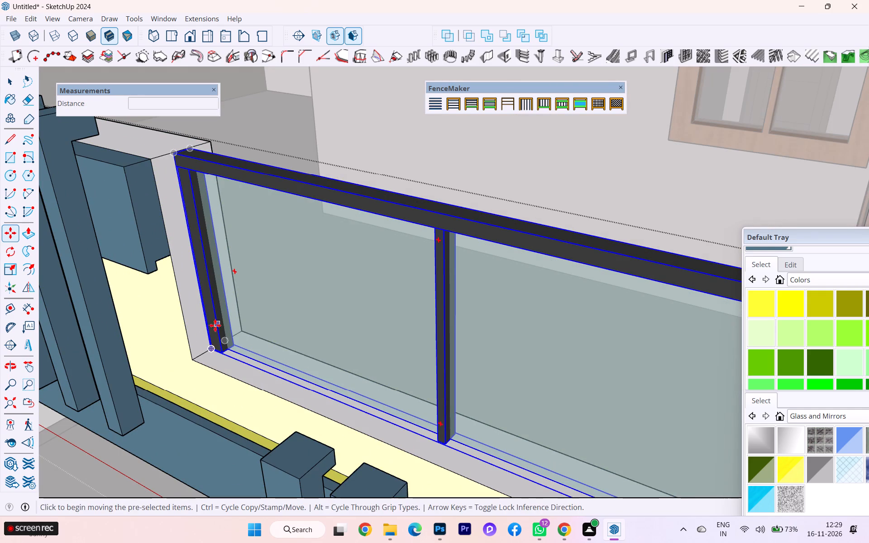
key("Return")
scroll(207, 335, "up", 3)
scroll(207, 342, "down", 1)
scroll(207, 343, "up", 4)
scroll(215, 358, "down", 1)
scroll(215, 358, "up", 2)
left_click(211, 348)
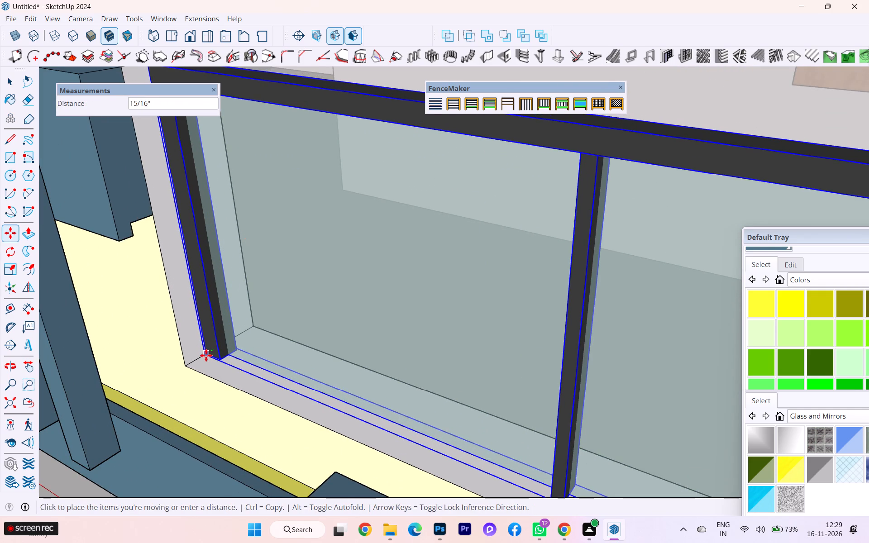
left_click(204, 357)
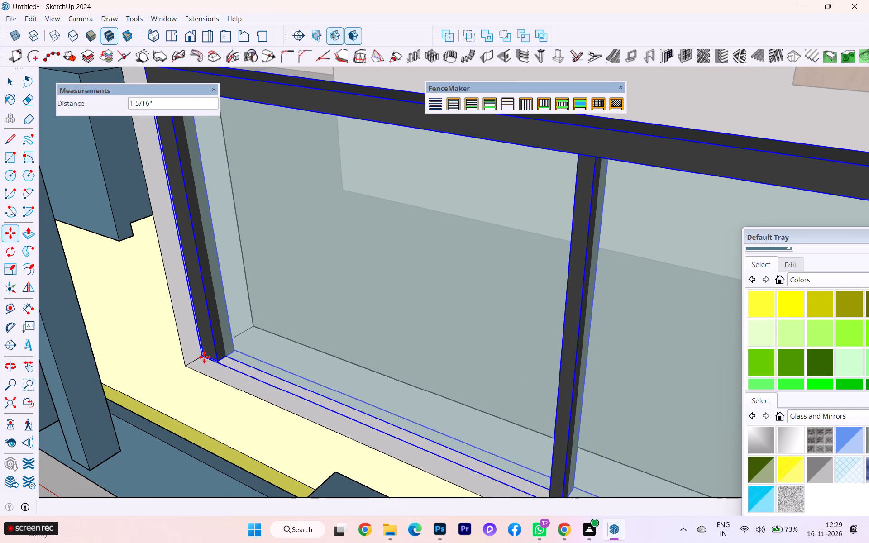
Move the lower glass railing about 2 1/2" inward along the green axis on the stepped-down section, and close the parapet group.
scroll(305, 287, "down", 1)
scroll(311, 286, "up", 2)
scroll(242, 329, "up", 2)
scroll(235, 335, "down", 1)
scroll(234, 336, "up", 1)
left_click(195, 362)
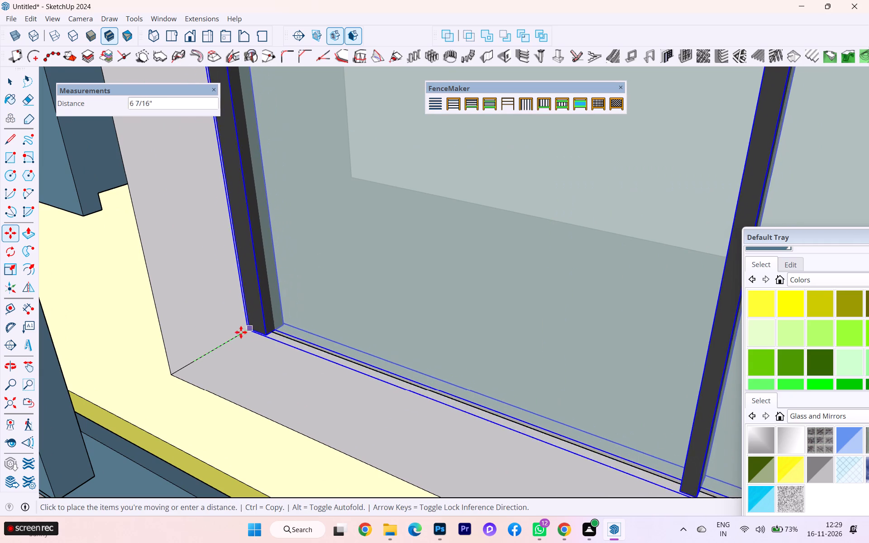
left_click(217, 344)
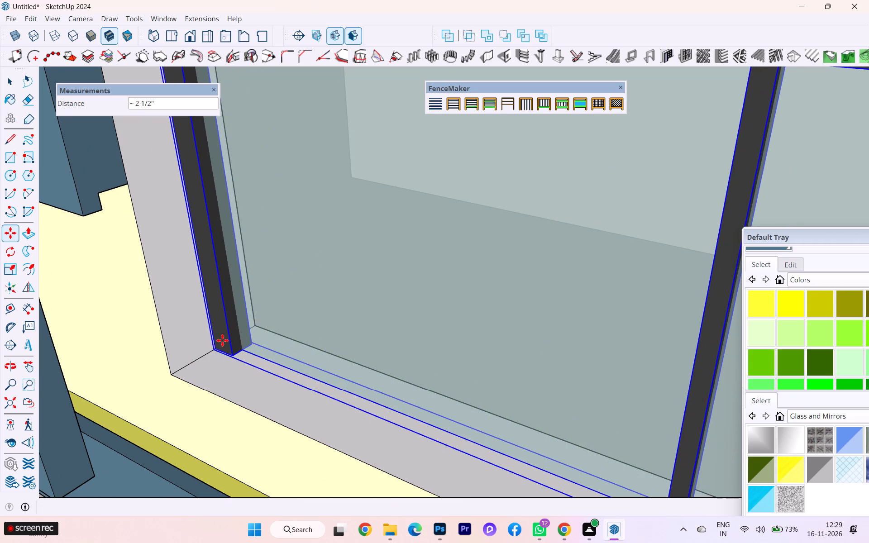
scroll(360, 247, "down", 13)
scroll(423, 228, "down", 3)
scroll(423, 228, "up", 1)
scroll(423, 228, "down", 6)
scroll(420, 229, "up", 4)
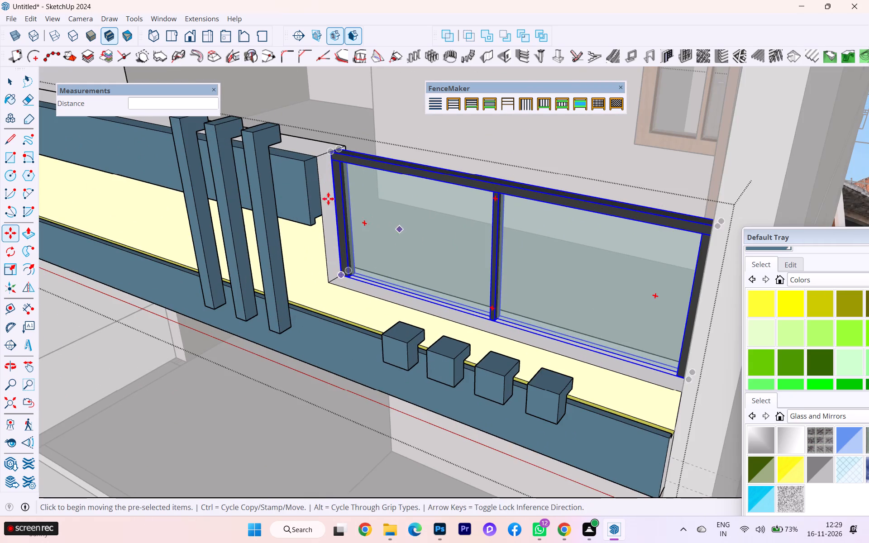
left_click(6, 81)
scroll(295, 124, "down", 4)
scroll(396, 144, "up", 1)
left_click(167, 272)
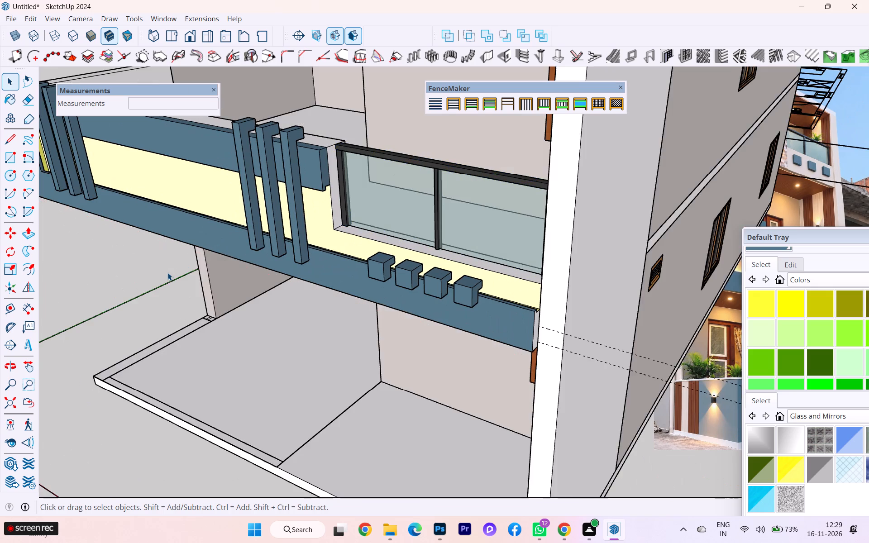
Move the Default Tray clear of the reference facade photo, into the empty area below the house model.
scroll(309, 244, "down", 4)
middle_click_drag(332, 243, 462, 233)
scroll(349, 190, "down", 1)
scroll(349, 190, "up", 1)
scroll(347, 190, "down", 3)
scroll(343, 190, "up", 2)
scroll(343, 189, "down", 1)
scroll(239, 177, "down", 1)
scroll(238, 177, "up", 1)
scroll(238, 177, "down", 5)
left_click_drag(815, 239, 791, 261)
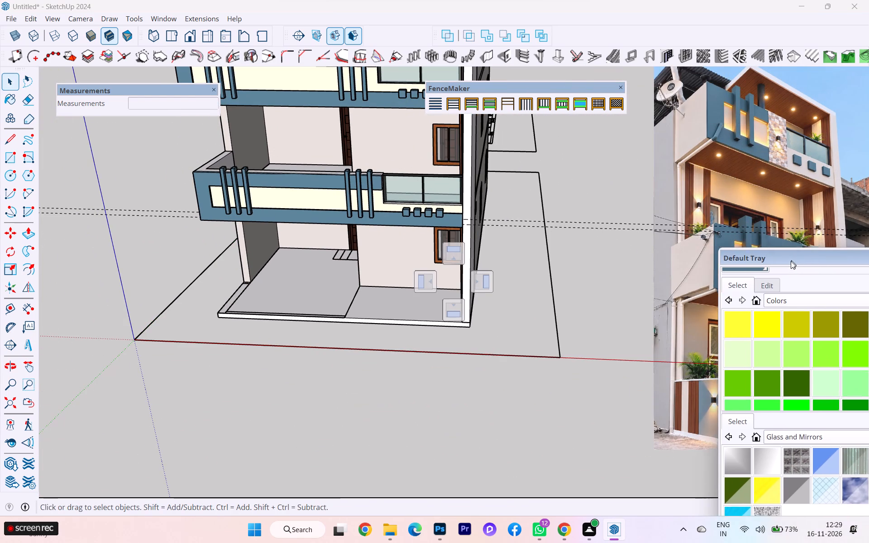
left_click_drag(791, 261, 720, 375)
left_click_drag(720, 366, 661, 373)
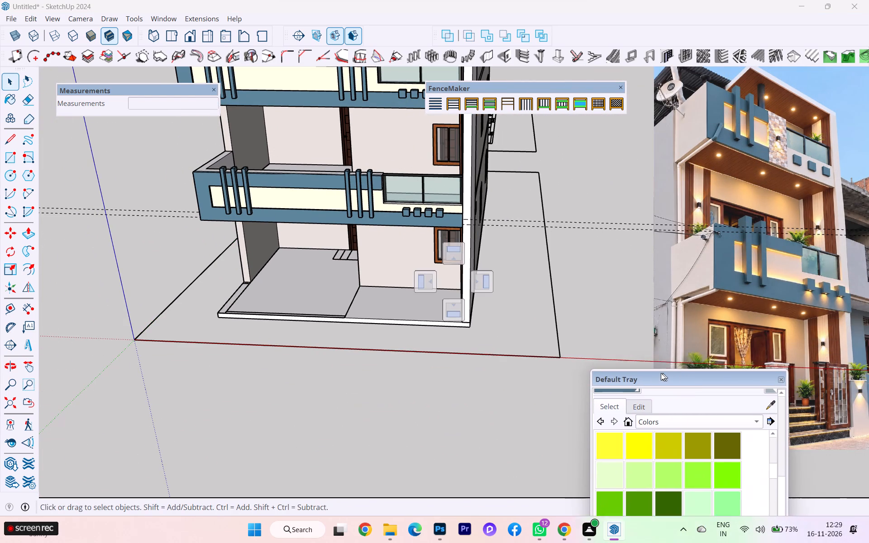
left_click_drag(661, 373, 532, 359)
scroll(395, 240, "up", 2)
scroll(395, 239, "down", 2)
scroll(395, 239, "up", 7)
scroll(384, 227, "down", 2)
scroll(384, 227, "up", 1)
scroll(383, 227, "down", 2)
middle_click_drag(365, 238, 396, 188)
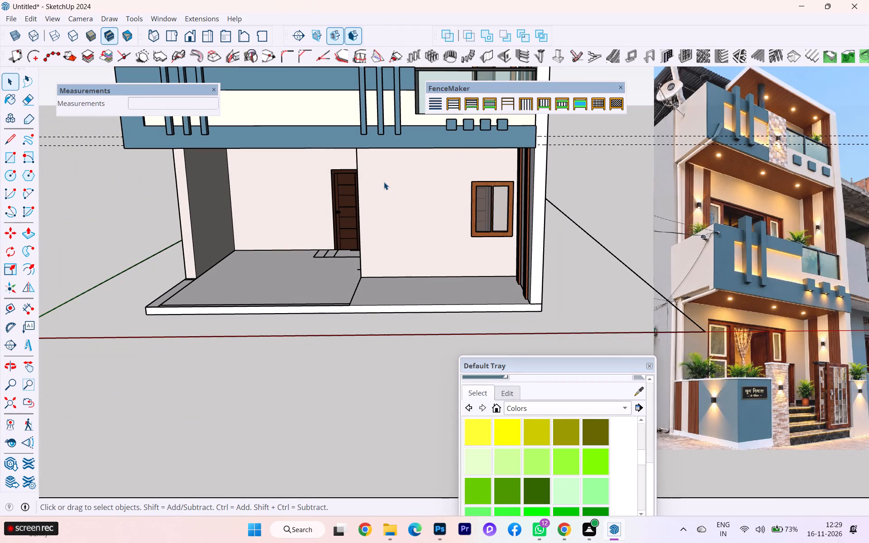
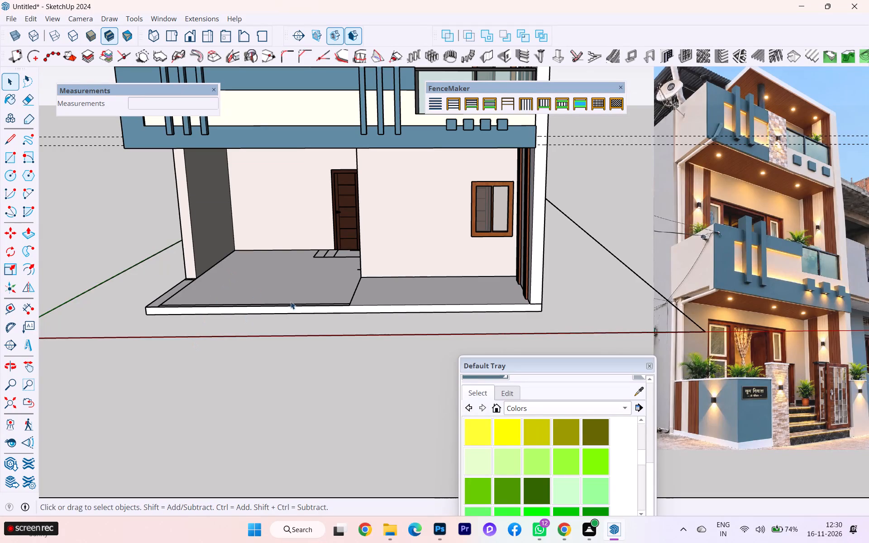
Examine the ground-floor porch, with its door, staircase, marble wall and floor lines, from several angles.
scroll(286, 279, "up", 3)
scroll(286, 279, "down", 1)
scroll(286, 279, "up", 1)
scroll(286, 279, "down", 2)
scroll(284, 283, "up", 3)
scroll(284, 283, "down", 2)
middle_click_drag(290, 303, 358, 307)
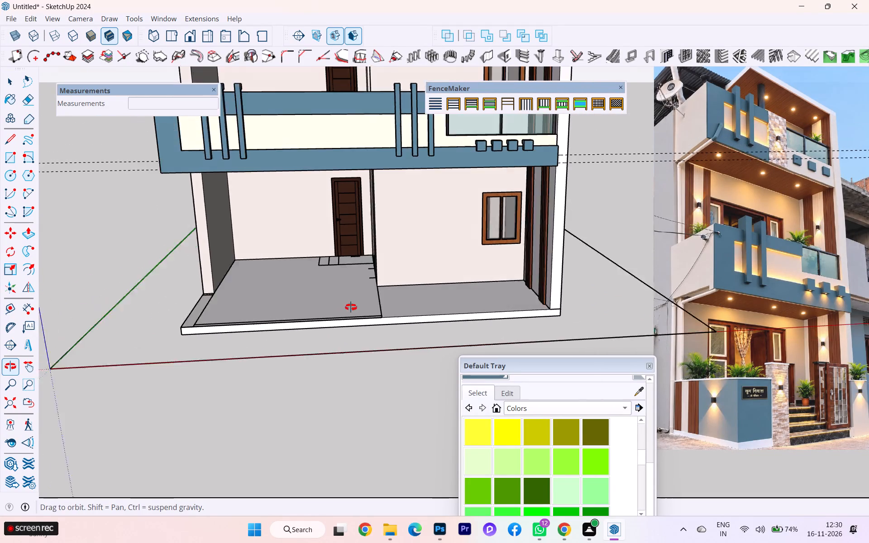
middle_click_drag(358, 307, 371, 307)
scroll(436, 240, "up", 1)
scroll(436, 240, "down", 1)
scroll(437, 240, "up", 7)
scroll(451, 236, "down", 1)
scroll(452, 236, "up", 1)
scroll(418, 239, "down", 1)
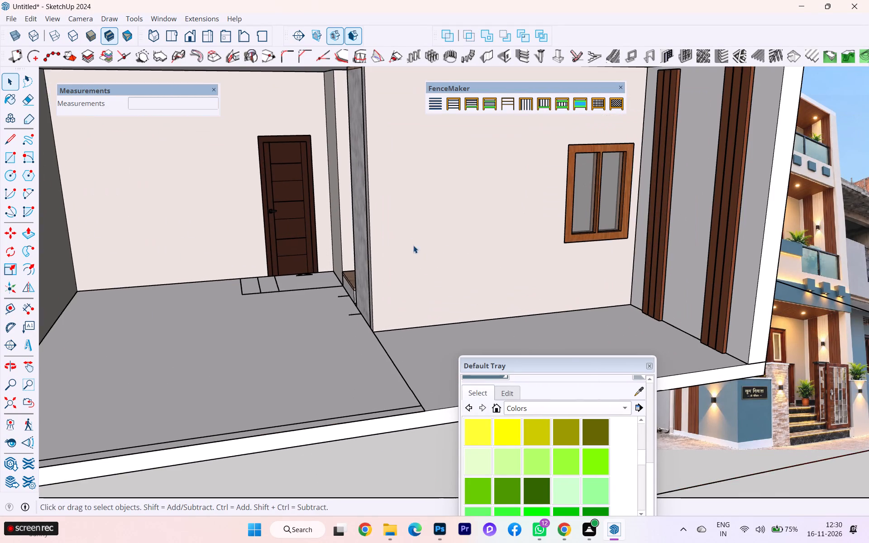
middle_click_drag(465, 262, 552, 267)
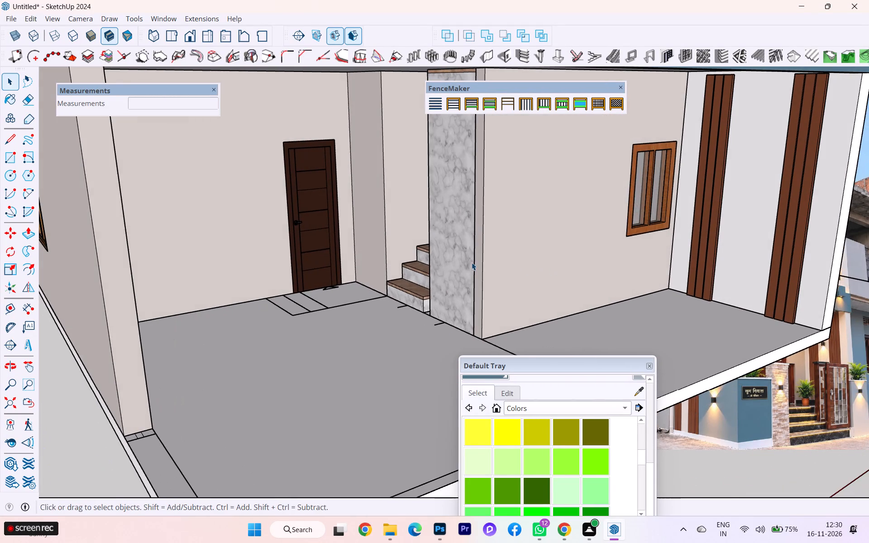
scroll(471, 262, "up", 3)
scroll(358, 297, "up", 2)
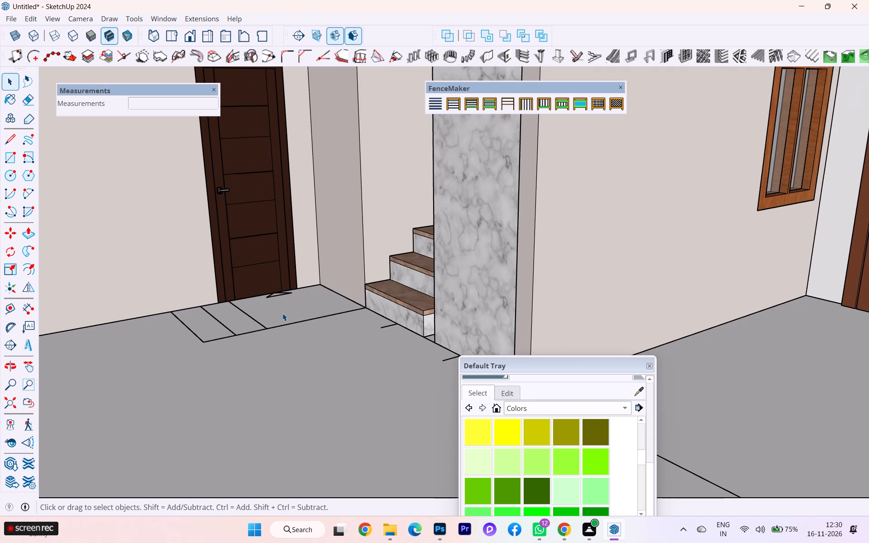
scroll(493, 373, "up", 2)
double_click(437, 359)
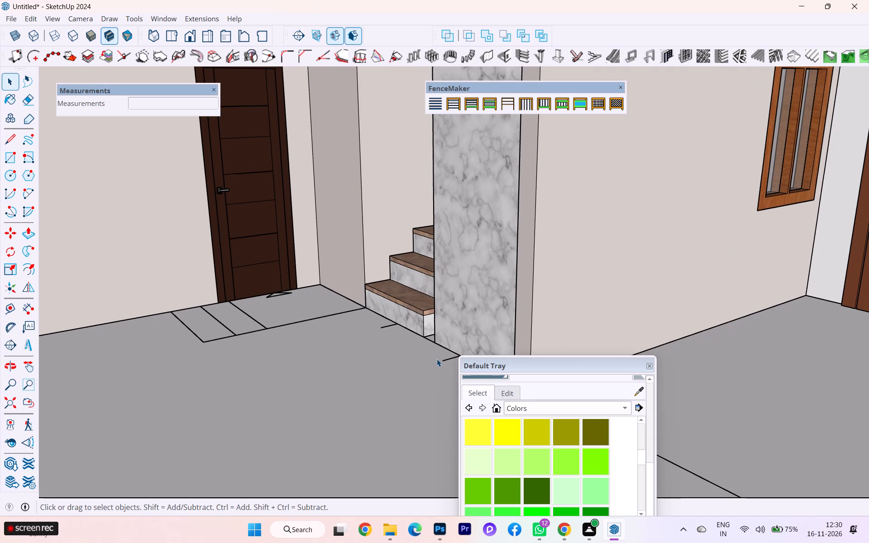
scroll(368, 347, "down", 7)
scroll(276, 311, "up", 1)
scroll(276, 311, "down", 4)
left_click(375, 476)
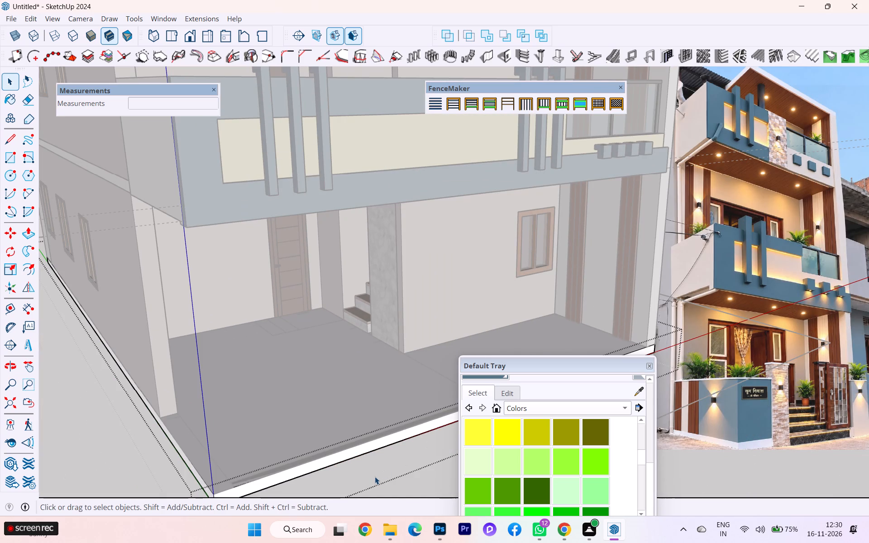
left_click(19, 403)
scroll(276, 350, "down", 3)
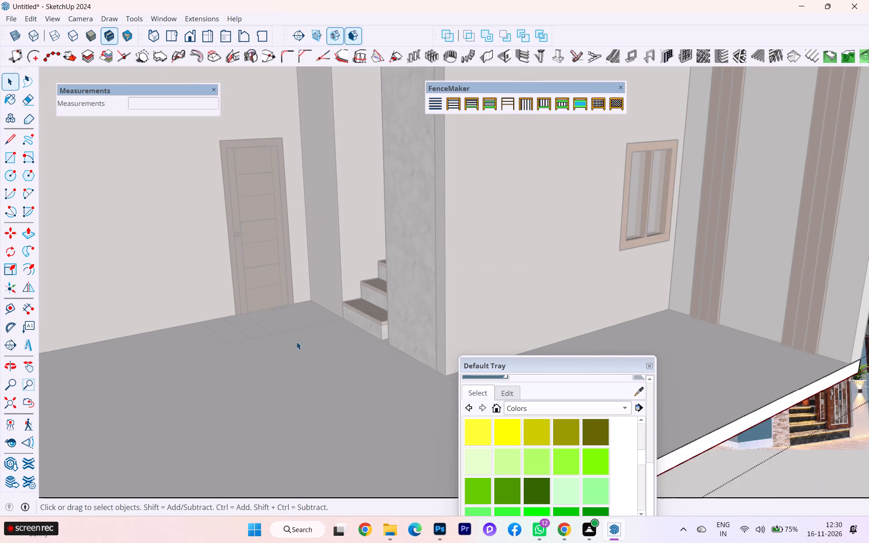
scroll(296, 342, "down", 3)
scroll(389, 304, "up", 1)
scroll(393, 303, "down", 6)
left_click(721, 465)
Erase the dividing line on the porch floor running from the marble wall's corner to the front edge.
scroll(555, 343, "down", 2)
scroll(553, 343, "up", 1)
scroll(546, 338, "down", 1)
scroll(545, 338, "up", 2)
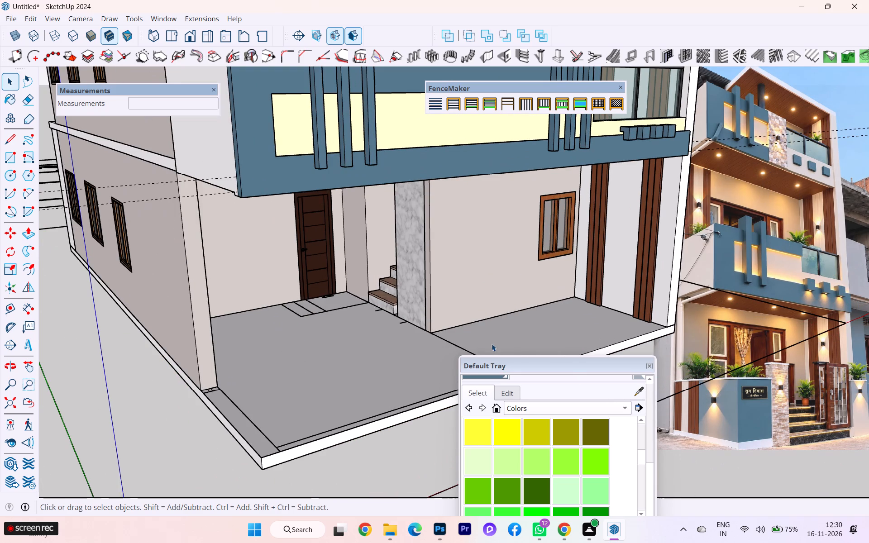
left_click(456, 347)
key("e")
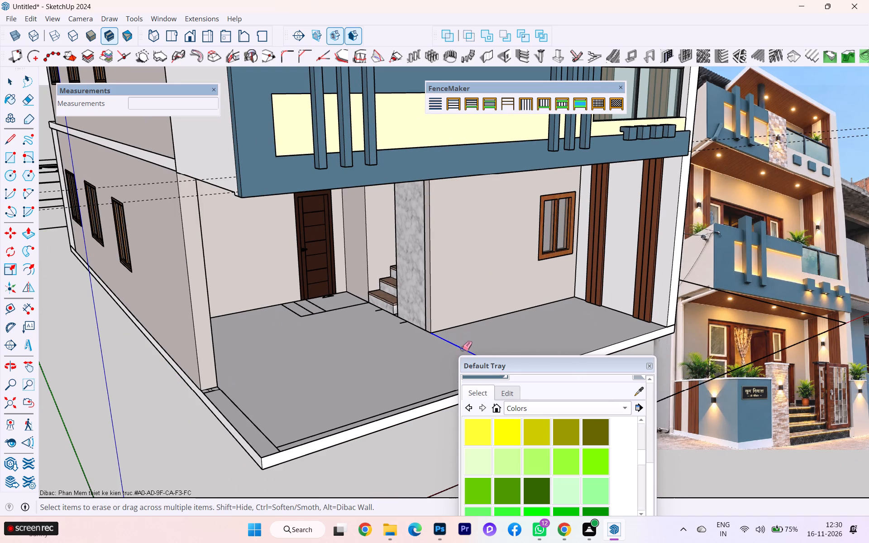
left_click(462, 349)
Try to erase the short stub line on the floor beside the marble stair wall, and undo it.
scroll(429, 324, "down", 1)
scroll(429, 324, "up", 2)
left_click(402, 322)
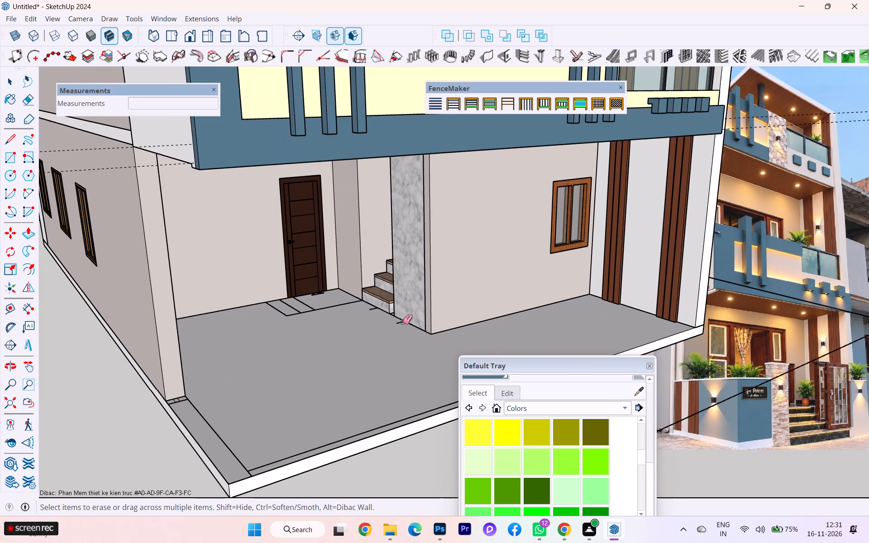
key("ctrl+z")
Examine the ground-floor porch and its front edge against the reference facade photo.
scroll(395, 324, "up", 3)
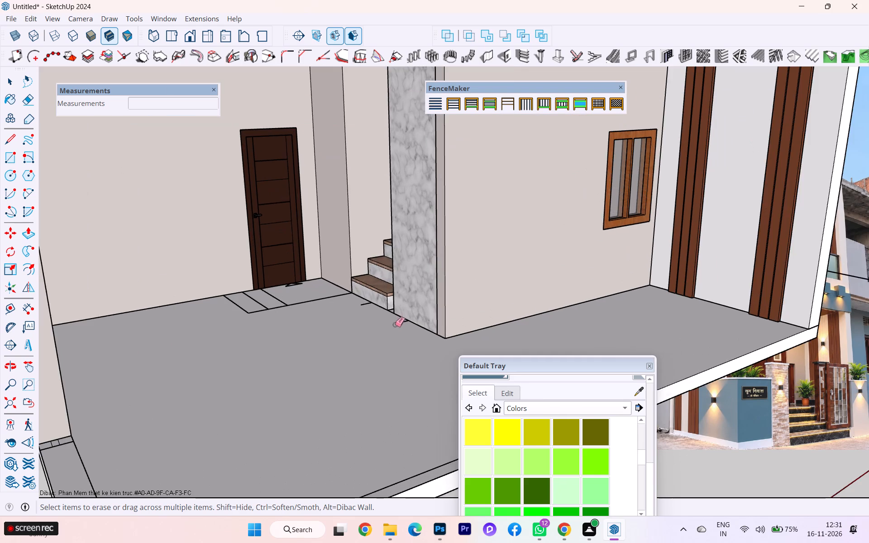
scroll(273, 305, "up", 3)
scroll(273, 305, "down", 4)
scroll(281, 304, "up", 1)
scroll(282, 304, "down", 2)
scroll(284, 304, "up", 2)
scroll(284, 304, "down", 4)
scroll(317, 300, "up", 1)
scroll(321, 301, "down", 4)
scroll(449, 343, "up", 3)
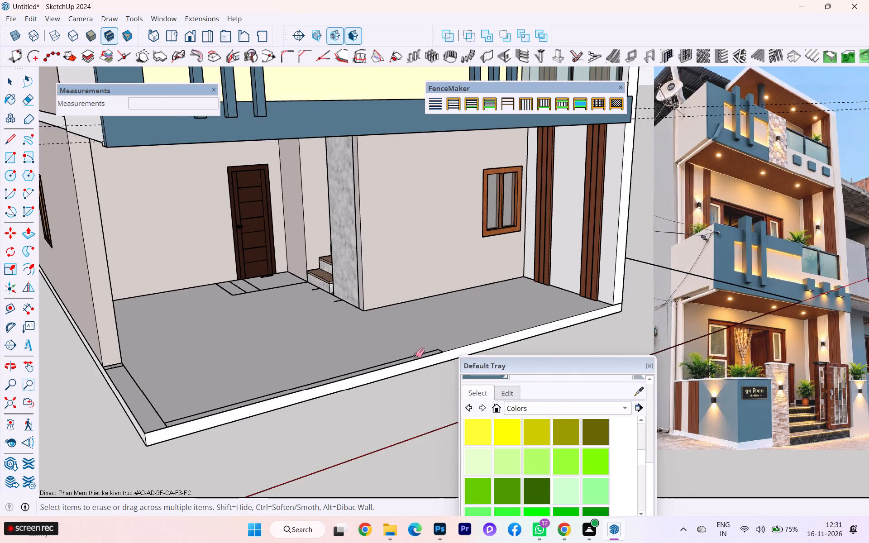
scroll(414, 355, "down", 6)
scroll(346, 353, "up", 5)
scroll(416, 363, "down", 2)
scroll(419, 363, "up", 2)
scroll(419, 363, "down", 1)
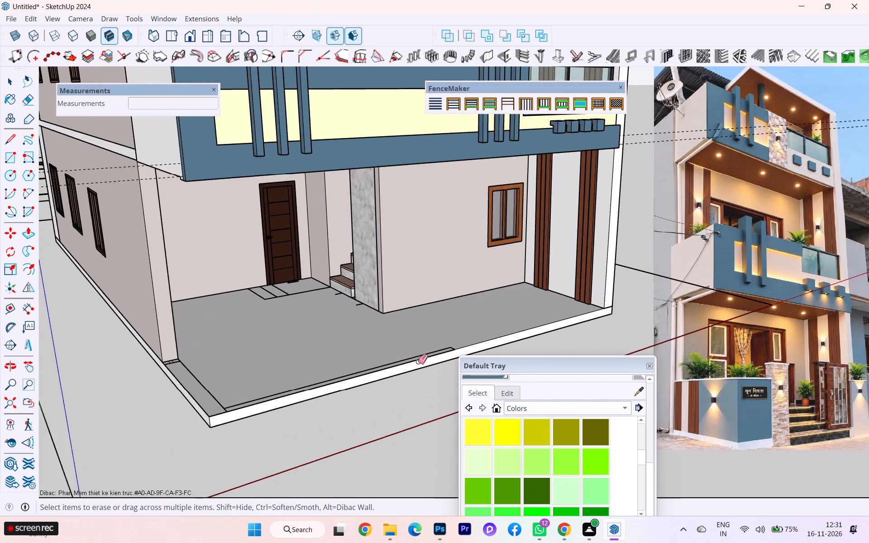
middle_click_drag(416, 361, 319, 367)
middle_click(319, 367)
scroll(321, 365, "down", 2)
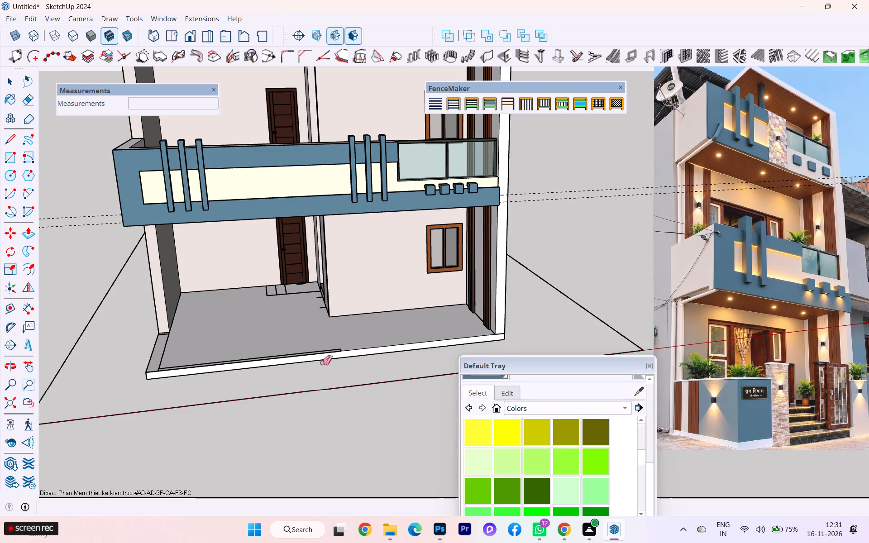
scroll(322, 362, "up", 1)
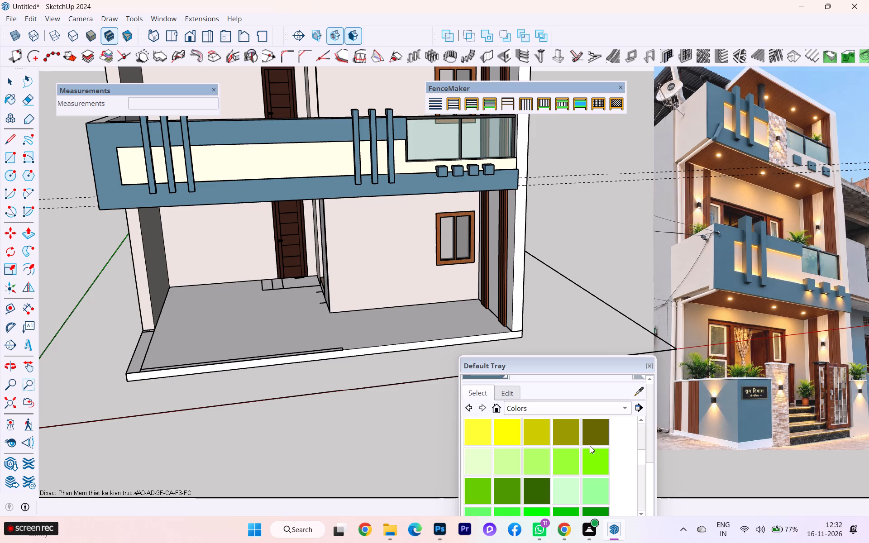
scroll(491, 417, "up", 3)
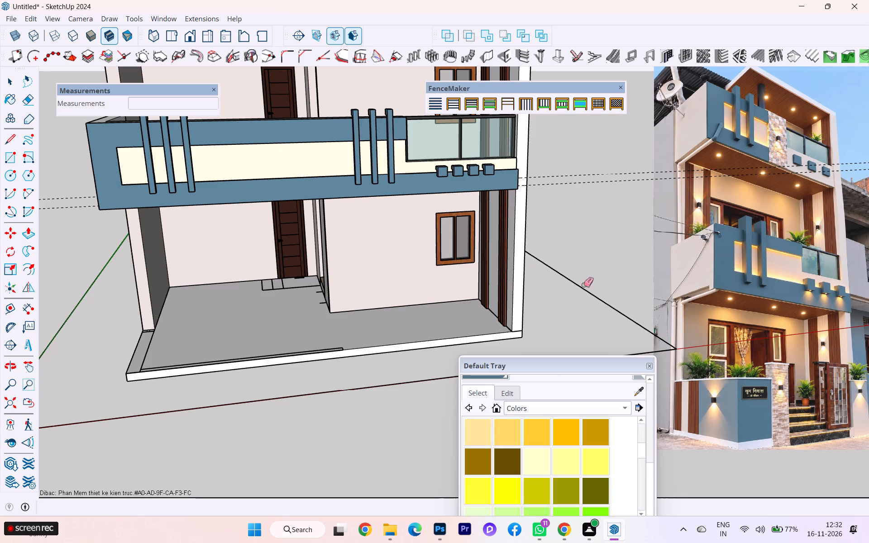
scroll(489, 281, "down", 2)
scroll(388, 301, "up", 2)
scroll(377, 307, "down", 2)
scroll(296, 350, "down", 2)
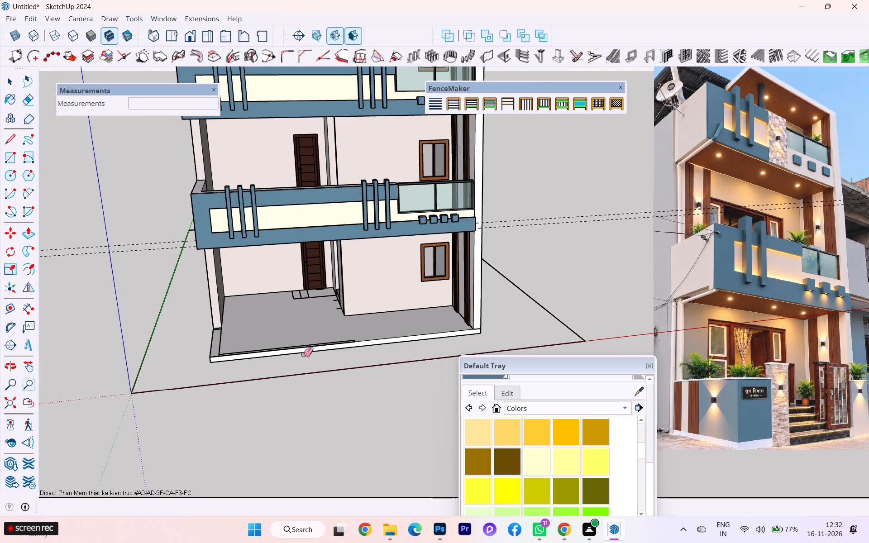
scroll(299, 357, "up", 2)
middle_click_drag(238, 366, 274, 372)
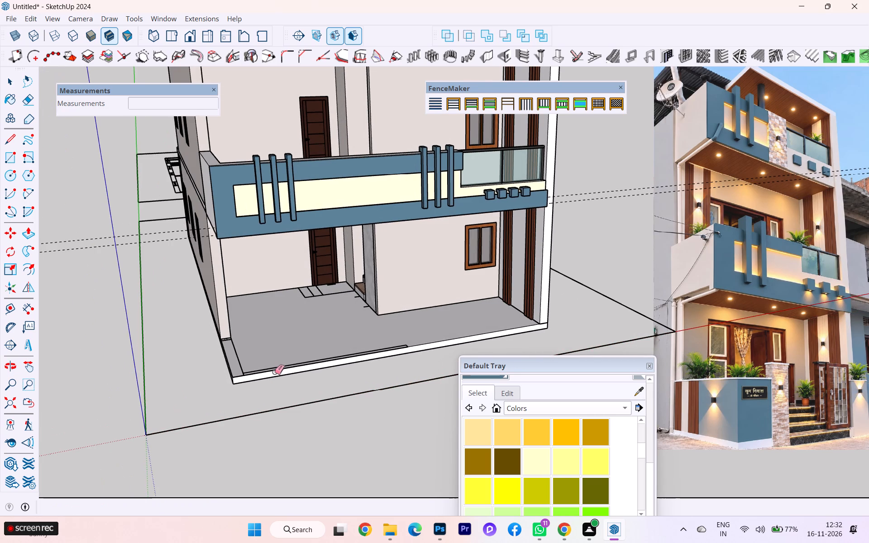
scroll(276, 372, "up", 2)
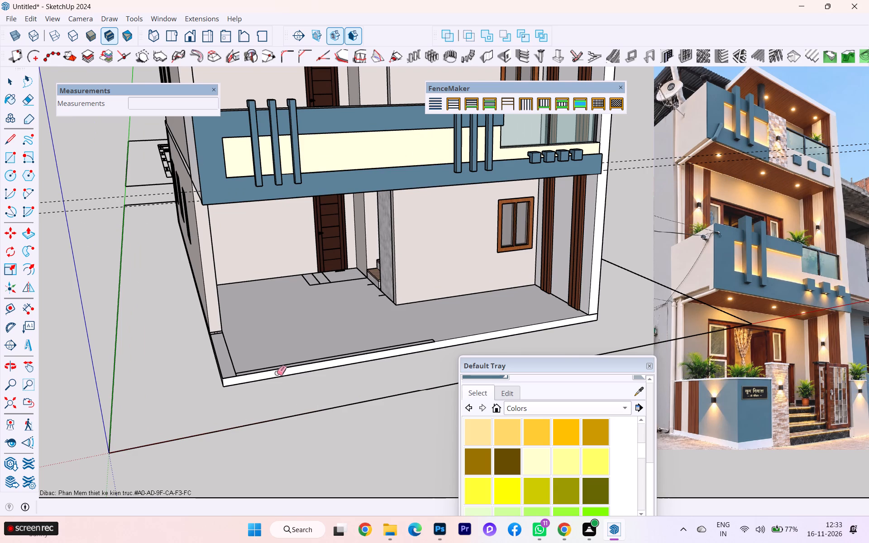
scroll(277, 373, "up", 1)
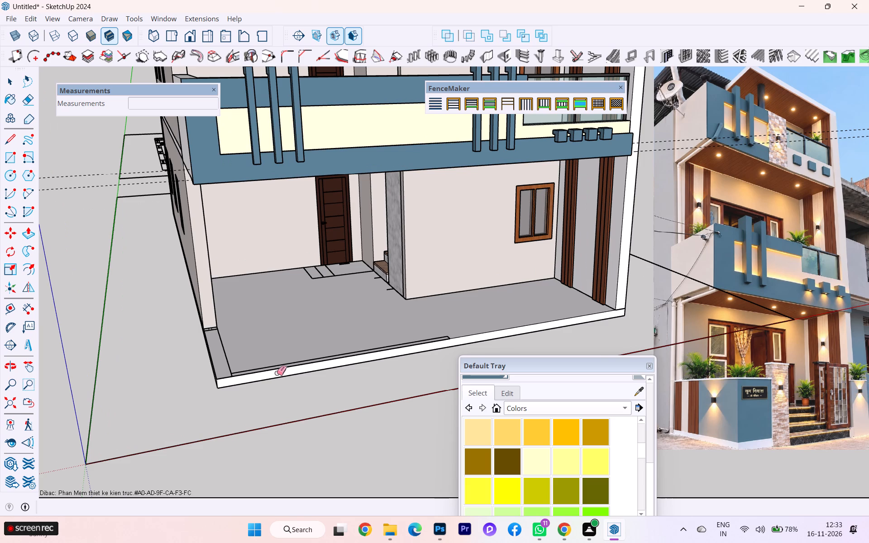
scroll(310, 329, "up", 2)
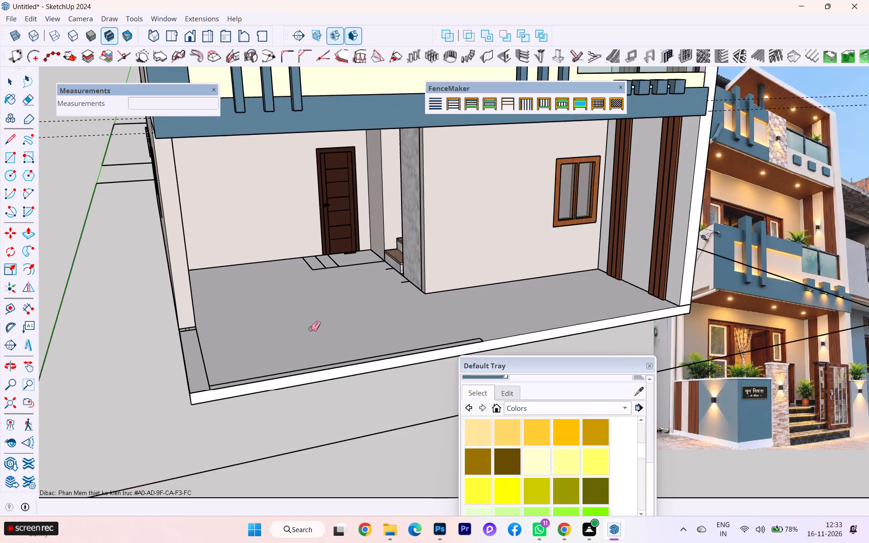
Erase the short leftover lines across the narrow floor strip at the foot of the porch's side wall.
scroll(253, 333, "up", 2)
middle_click_drag(168, 343, 315, 348)
scroll(340, 386, "up", 2)
scroll(353, 392, "down", 1)
scroll(357, 394, "up", 1)
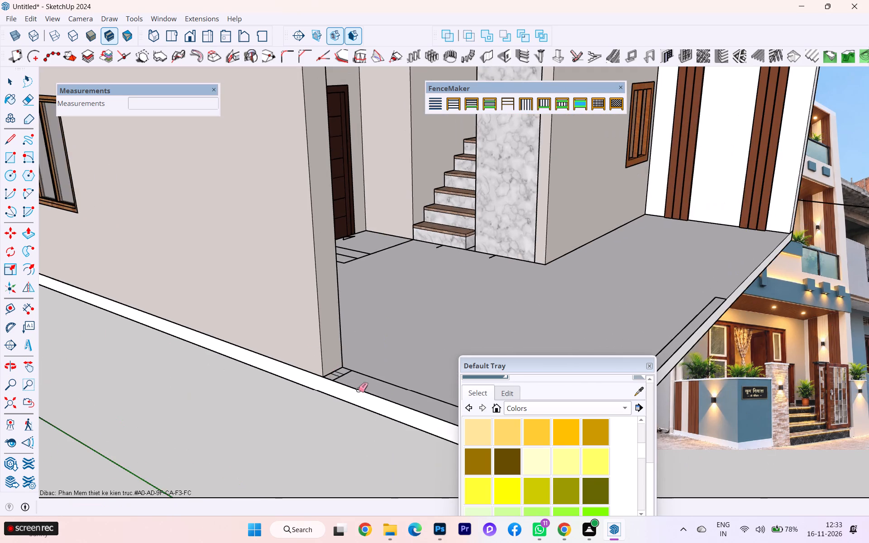
scroll(358, 390, "up", 11)
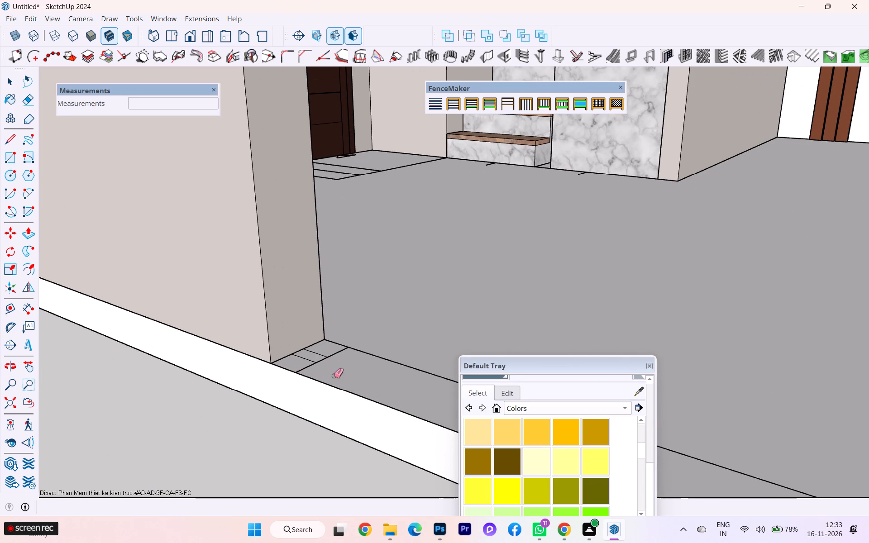
scroll(311, 356, "up", 2)
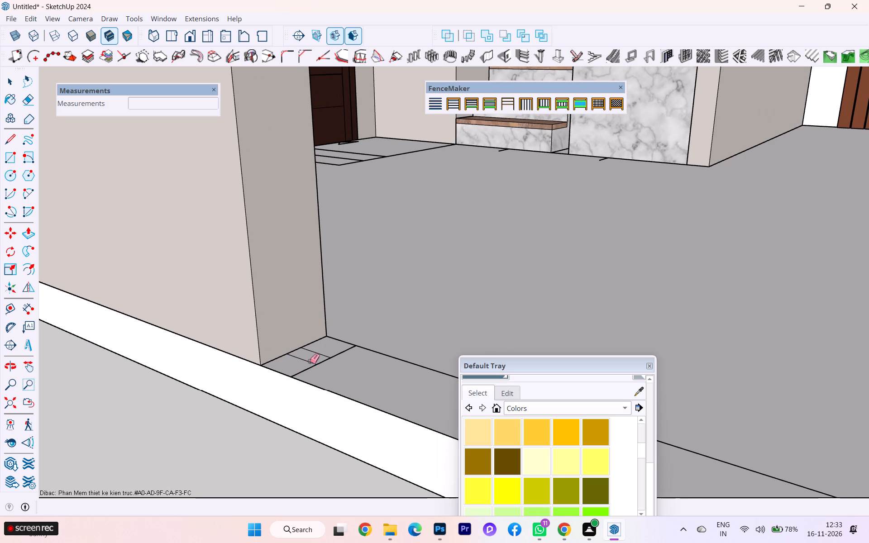
left_click(310, 361)
left_click(320, 350)
left_click(318, 352)
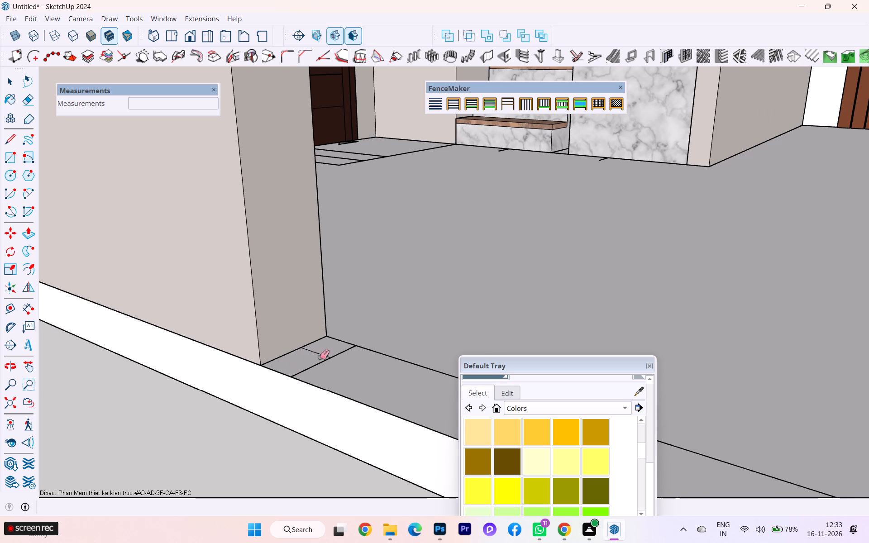
left_click(324, 350)
left_click(324, 354)
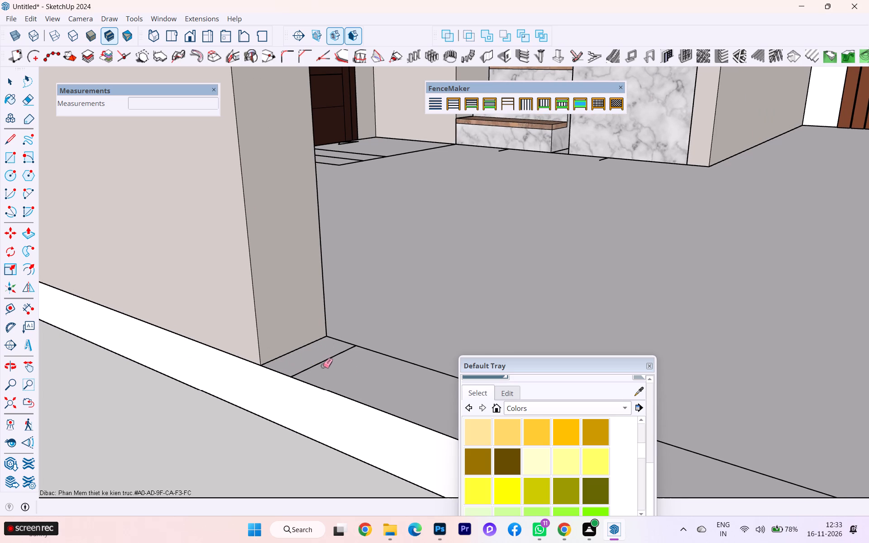
left_click(323, 362)
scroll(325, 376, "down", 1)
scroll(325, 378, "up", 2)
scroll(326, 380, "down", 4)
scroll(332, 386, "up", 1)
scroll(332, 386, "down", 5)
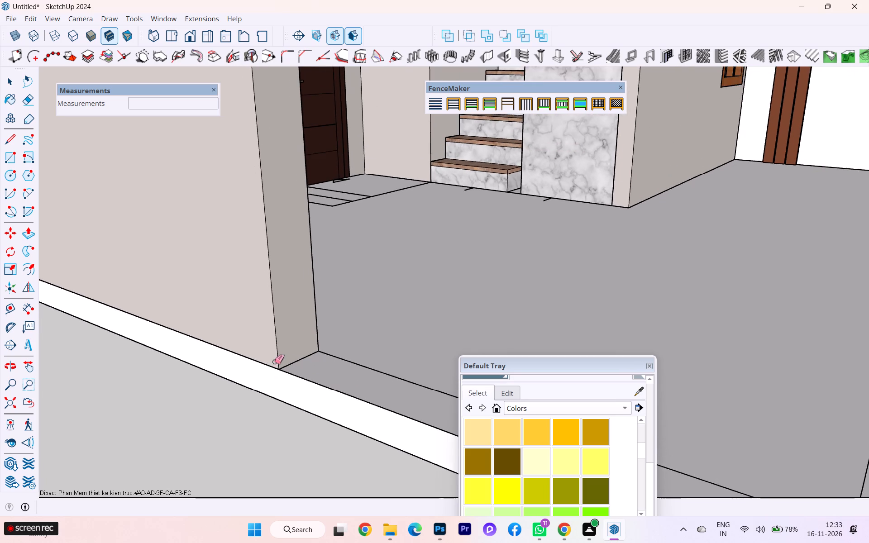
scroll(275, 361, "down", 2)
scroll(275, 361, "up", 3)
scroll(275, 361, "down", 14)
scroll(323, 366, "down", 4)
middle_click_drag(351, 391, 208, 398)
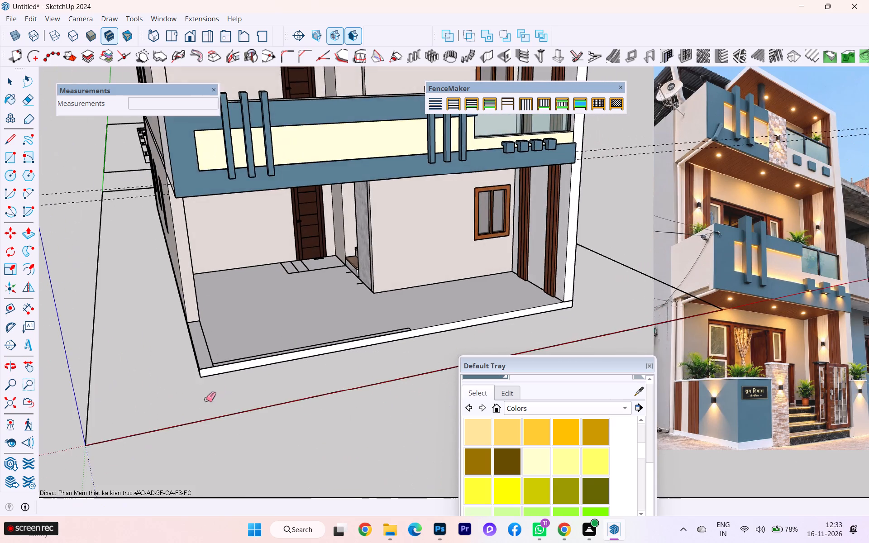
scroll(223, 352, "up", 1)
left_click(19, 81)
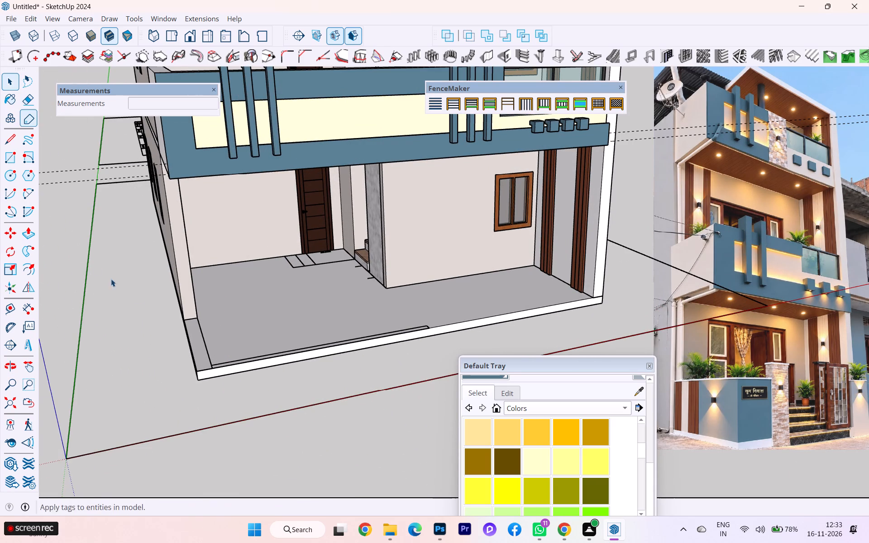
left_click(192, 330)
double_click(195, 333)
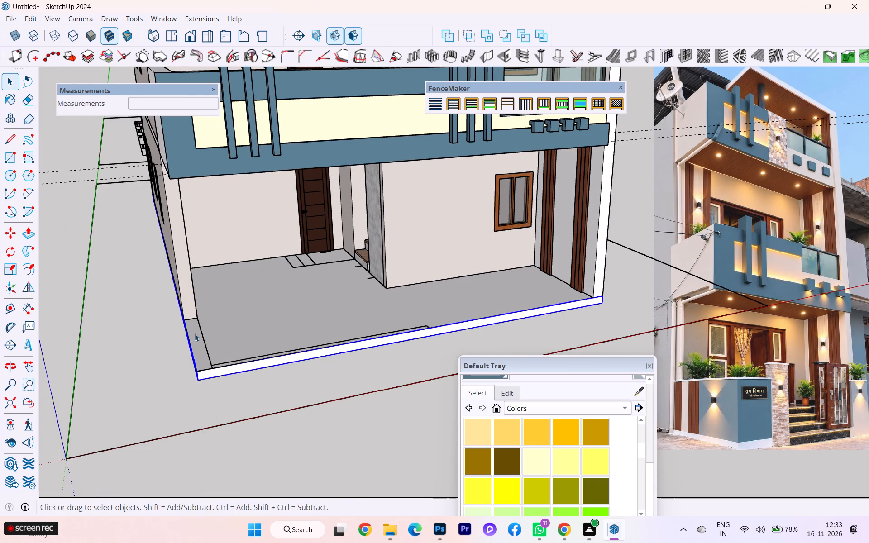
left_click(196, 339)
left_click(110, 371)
Erase the long inner line of the narrow side strip, from the side wall's end to the front strip.
scroll(172, 366, "up", 7)
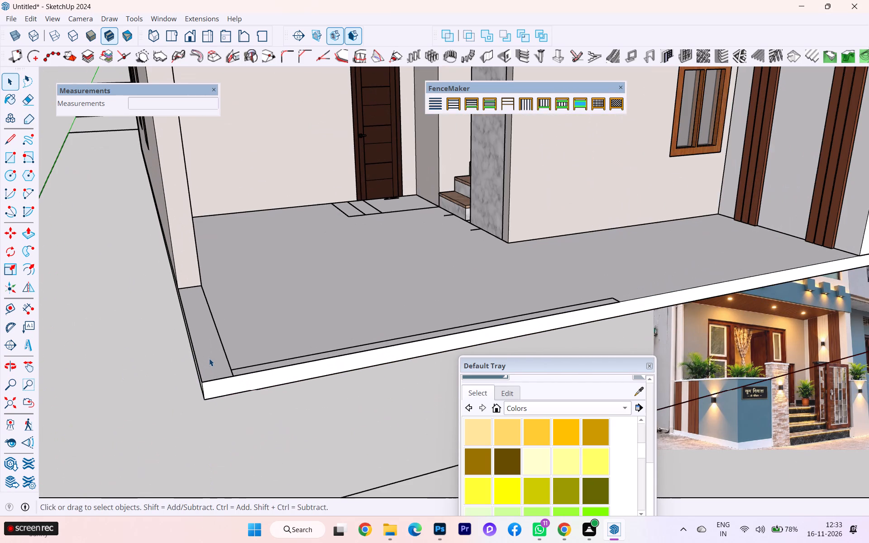
left_click(212, 358)
left_click(227, 359)
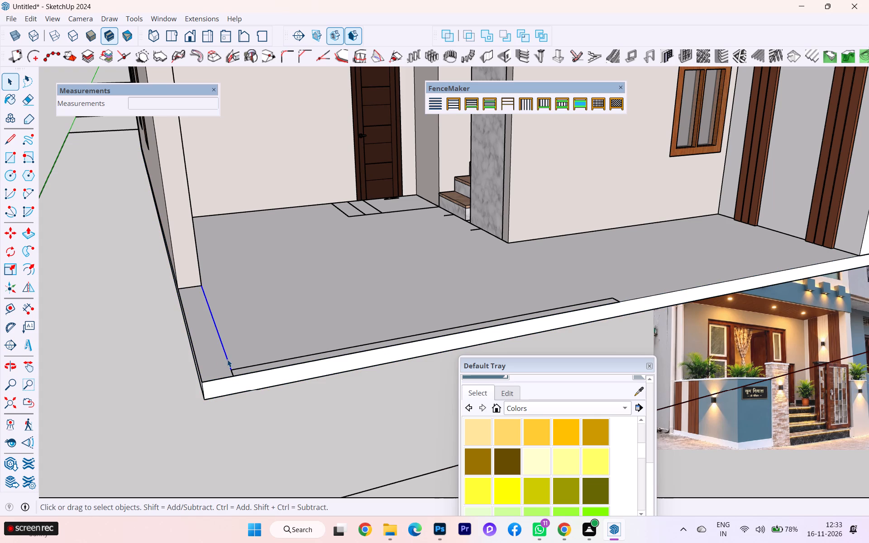
scroll(229, 365, "up", 5)
scroll(229, 366, "down", 1)
scroll(229, 366, "up", 4)
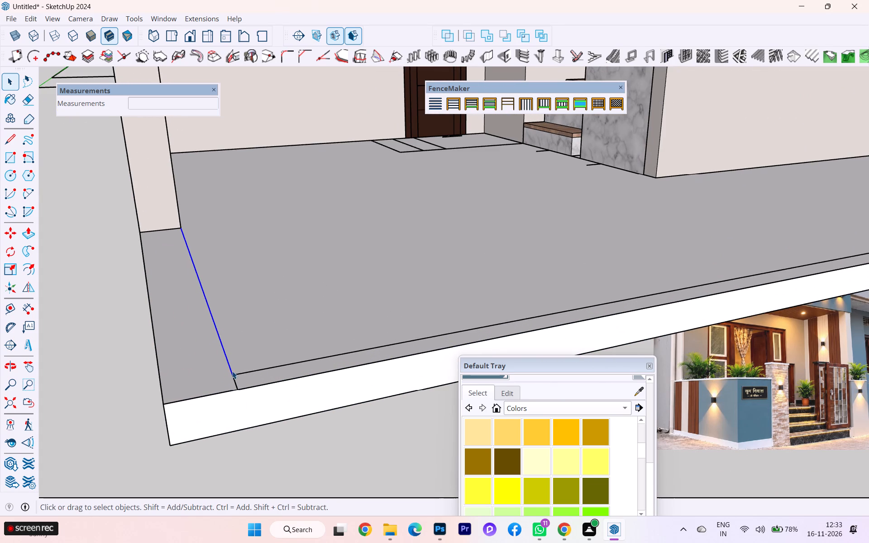
key("e")
left_click(231, 368)
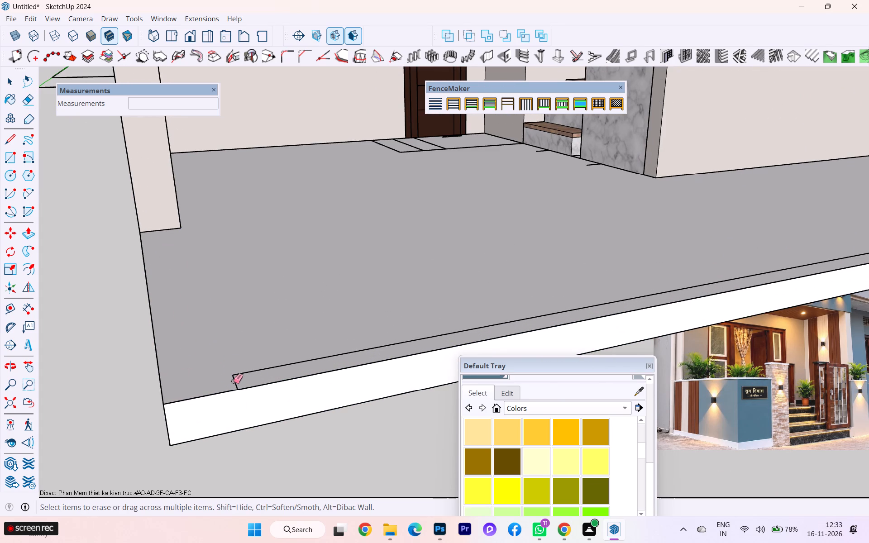
Erase the short end line and the long inner line of the narrow strip along the porch floor's front edge.
left_click(234, 379)
left_click(238, 374)
scroll(277, 367, "down", 2)
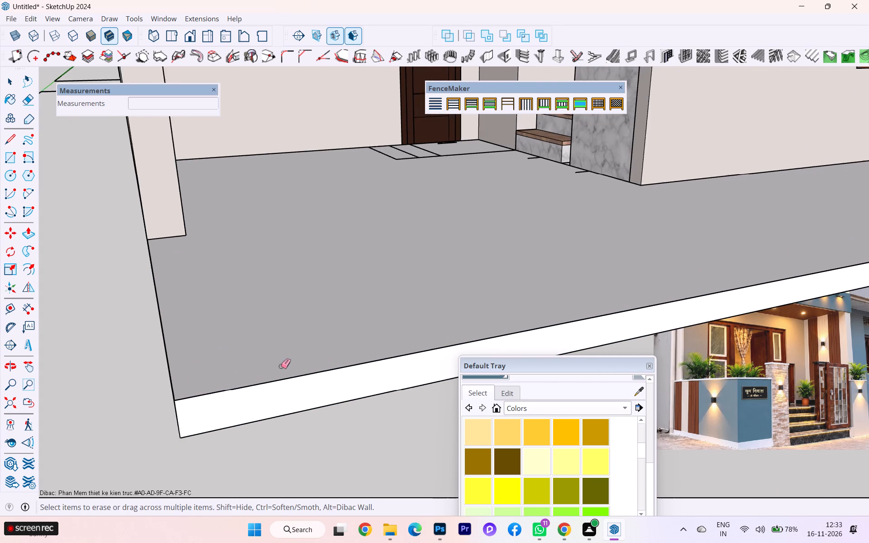
scroll(281, 366, "down", 2)
scroll(236, 379, "up", 1)
scroll(236, 379, "down", 1)
scroll(236, 379, "up", 4)
scroll(232, 385, "down", 3)
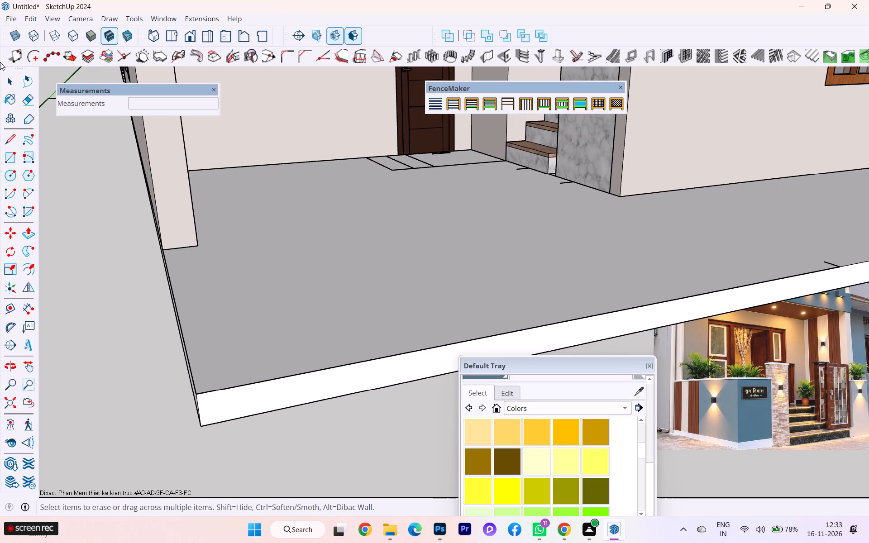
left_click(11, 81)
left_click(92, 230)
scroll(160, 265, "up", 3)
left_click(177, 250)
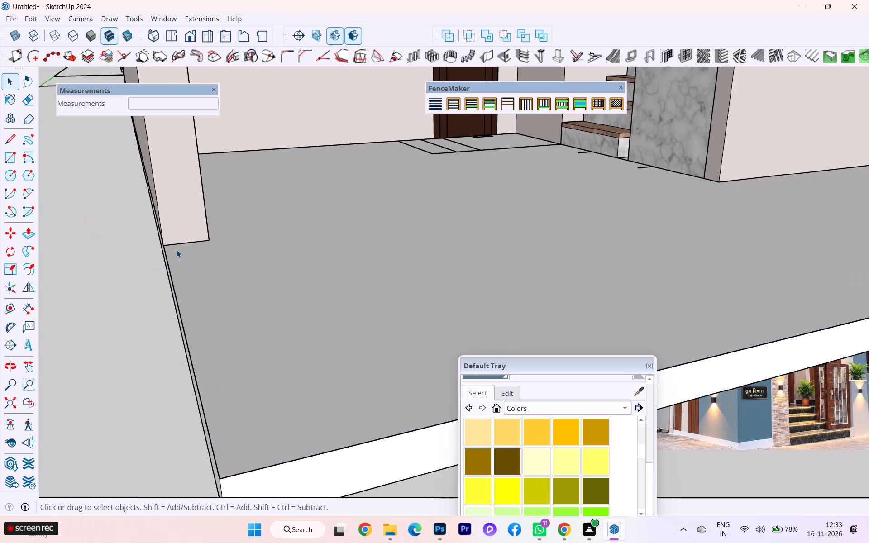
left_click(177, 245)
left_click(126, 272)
Erase the short stub line on the porch floor at the middle of its front edge.
scroll(148, 270, "down", 5)
scroll(241, 317, "up", 1)
scroll(241, 318, "down", 6)
scroll(251, 338, "up", 1)
scroll(251, 338, "down", 2)
scroll(251, 338, "up", 1)
scroll(251, 338, "down", 1)
scroll(251, 338, "up", 1)
scroll(251, 338, "down", 2)
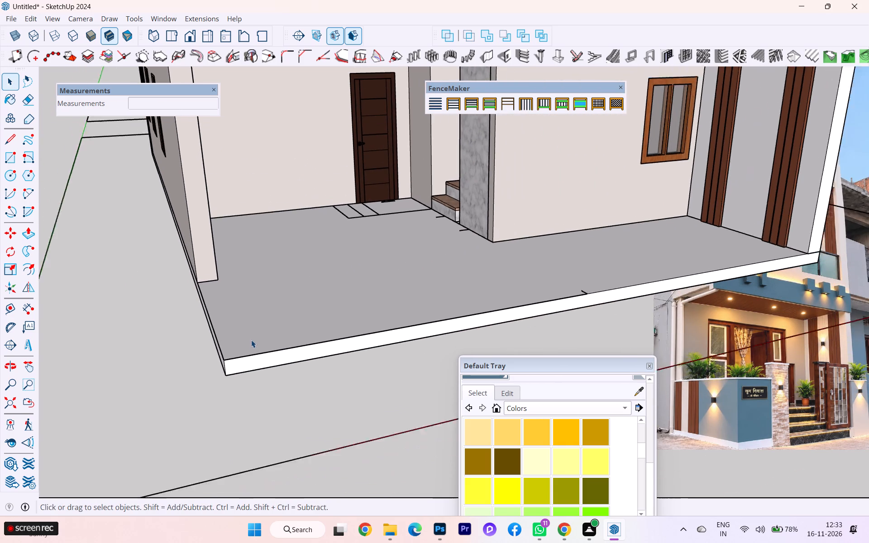
scroll(251, 340, "down", 1)
scroll(445, 271, "up", 5)
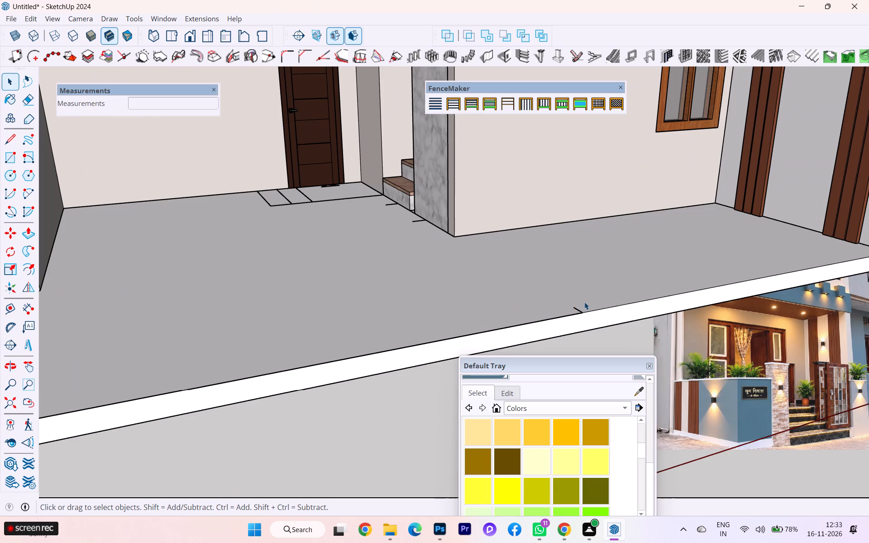
key("e")
scroll(609, 291, "up", 4)
left_click(563, 314)
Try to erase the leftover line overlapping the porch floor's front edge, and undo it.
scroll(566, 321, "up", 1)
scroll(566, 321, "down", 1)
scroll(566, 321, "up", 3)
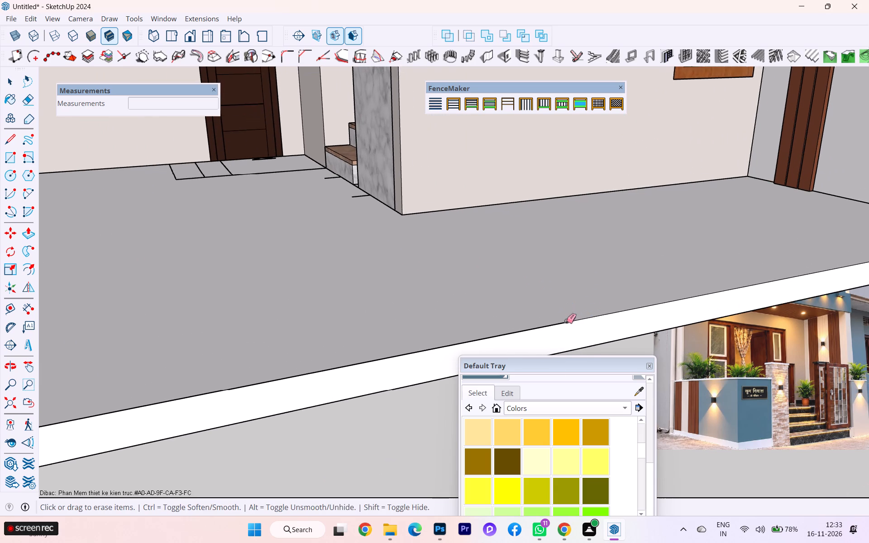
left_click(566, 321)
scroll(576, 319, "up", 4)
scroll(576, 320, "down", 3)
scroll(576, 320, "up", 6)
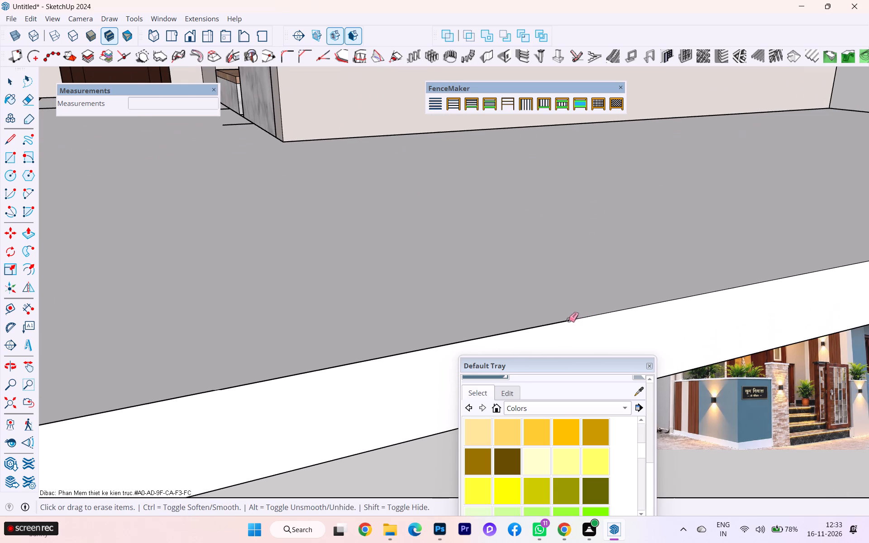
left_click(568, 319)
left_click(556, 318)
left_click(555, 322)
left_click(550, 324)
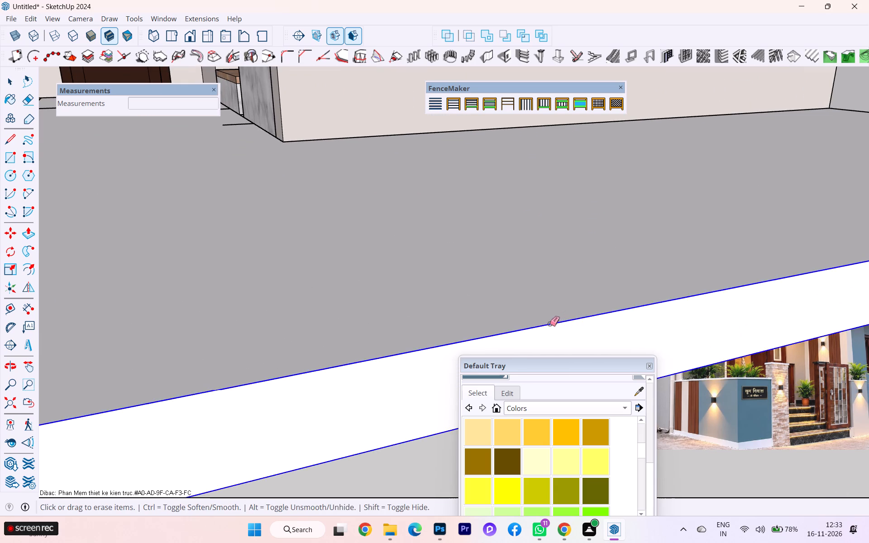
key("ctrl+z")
Delete the leftover line segment lying along the porch floor's front edge.
scroll(550, 323, "down", 3)
scroll(600, 335, "down", 1)
scroll(600, 335, "up", 1)
scroll(600, 335, "down", 2)
left_click(10, 84)
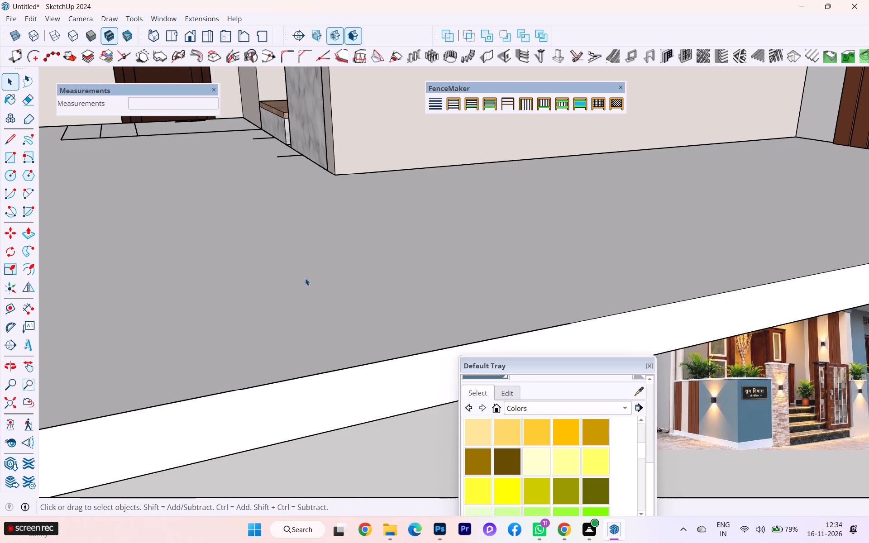
left_click(296, 377)
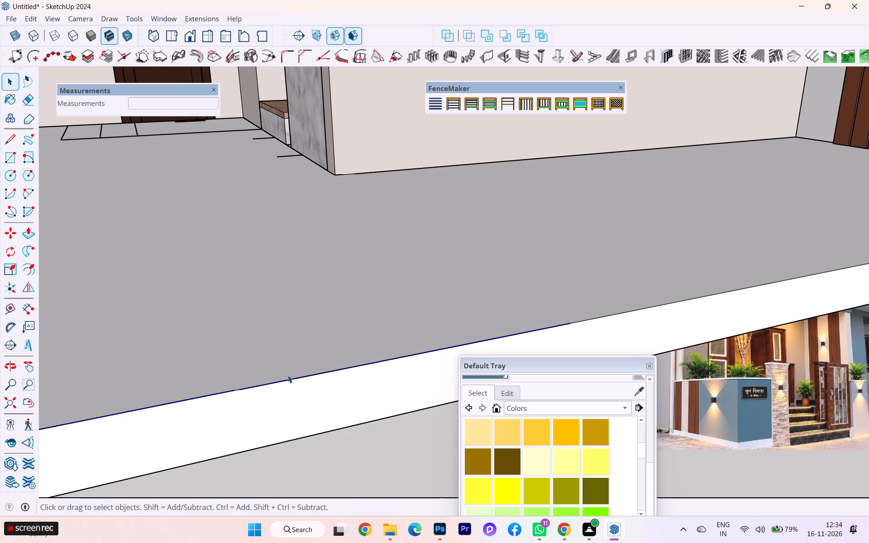
key("Delete")
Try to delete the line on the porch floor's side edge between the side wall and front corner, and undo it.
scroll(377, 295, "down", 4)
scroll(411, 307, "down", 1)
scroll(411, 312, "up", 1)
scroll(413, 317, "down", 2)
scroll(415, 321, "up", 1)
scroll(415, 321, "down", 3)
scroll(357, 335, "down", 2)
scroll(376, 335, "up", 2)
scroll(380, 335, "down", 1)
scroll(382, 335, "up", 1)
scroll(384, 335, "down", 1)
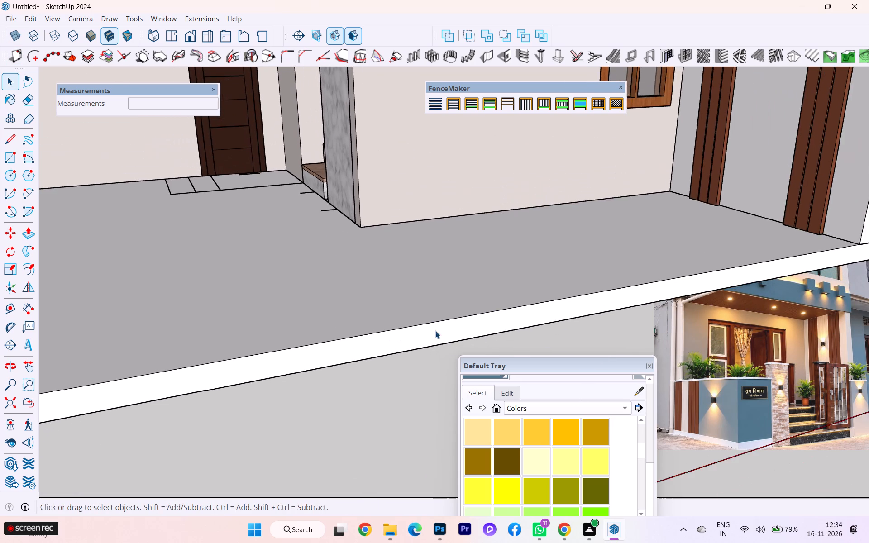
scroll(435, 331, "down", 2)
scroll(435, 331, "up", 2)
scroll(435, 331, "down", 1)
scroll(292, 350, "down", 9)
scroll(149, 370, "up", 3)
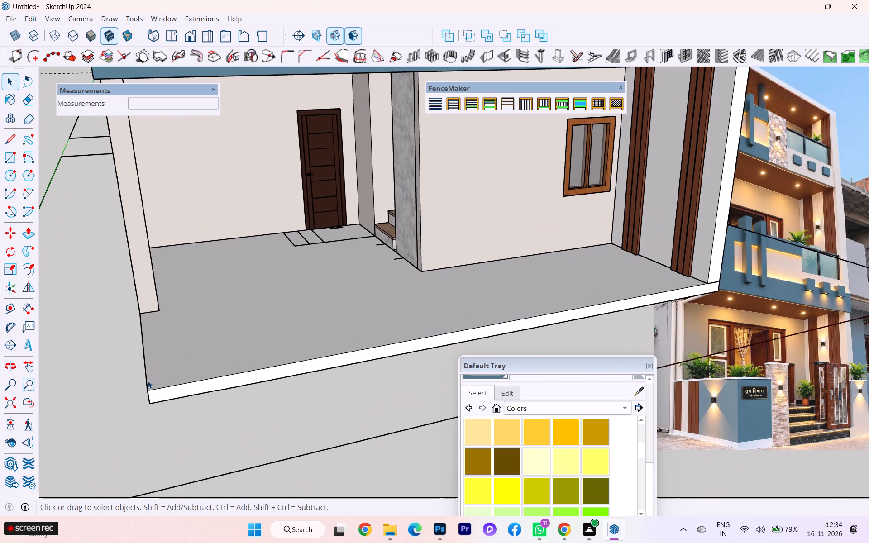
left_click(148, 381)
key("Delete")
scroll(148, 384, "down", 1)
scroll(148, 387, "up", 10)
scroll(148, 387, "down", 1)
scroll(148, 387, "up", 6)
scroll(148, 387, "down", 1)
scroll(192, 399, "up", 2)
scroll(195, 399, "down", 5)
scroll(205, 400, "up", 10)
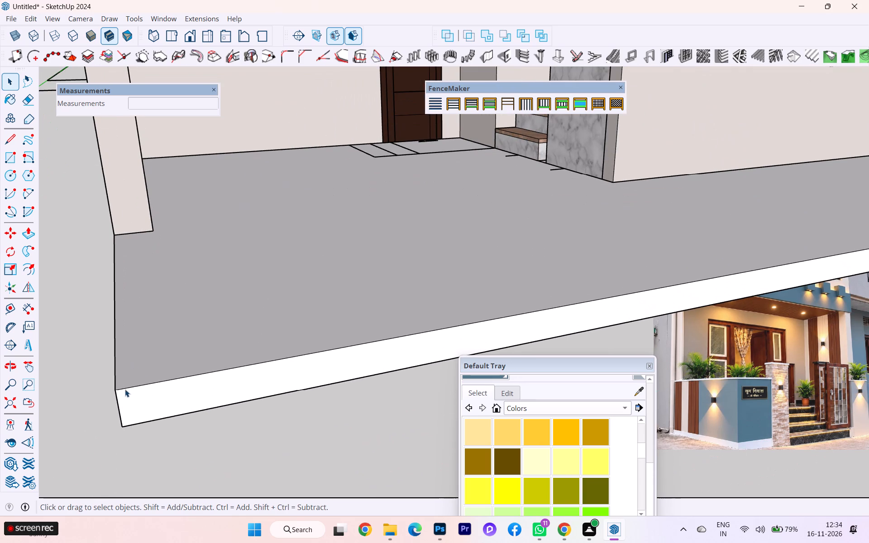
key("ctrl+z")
Delete the leftover line lying along the porch floor's side edge, from the side wall to the front corner.
left_click(117, 375)
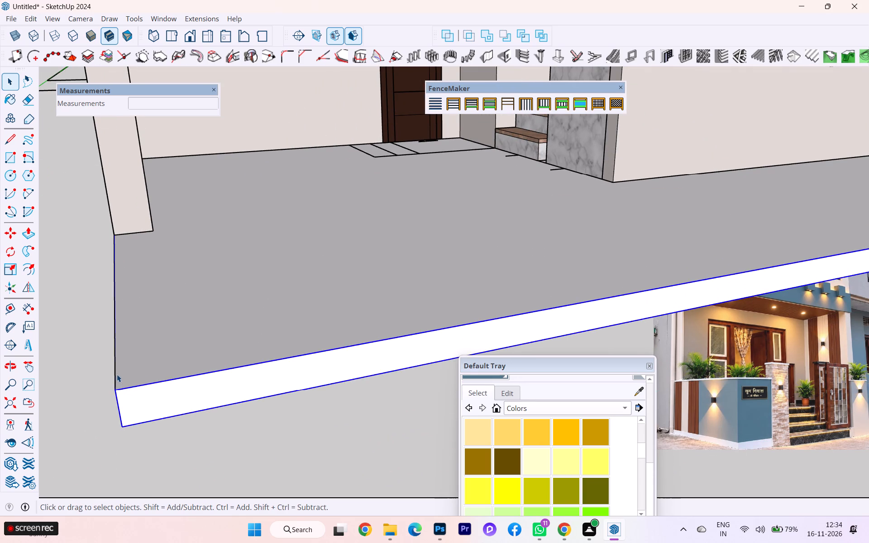
left_click(115, 371)
key("Delete")
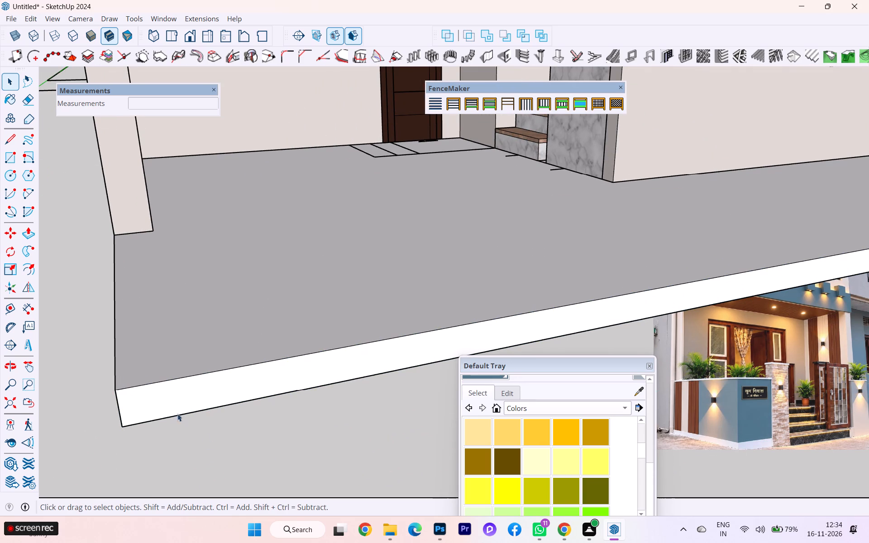
Examine the porch floor's front corner and edges from both sides for leftover lines.
scroll(216, 447, "down", 1)
scroll(151, 417, "up", 1)
scroll(148, 415, "down", 1)
scroll(148, 414, "up", 2)
scroll(147, 413, "down", 1)
scroll(147, 413, "up", 1)
middle_click_drag(149, 400, 297, 395)
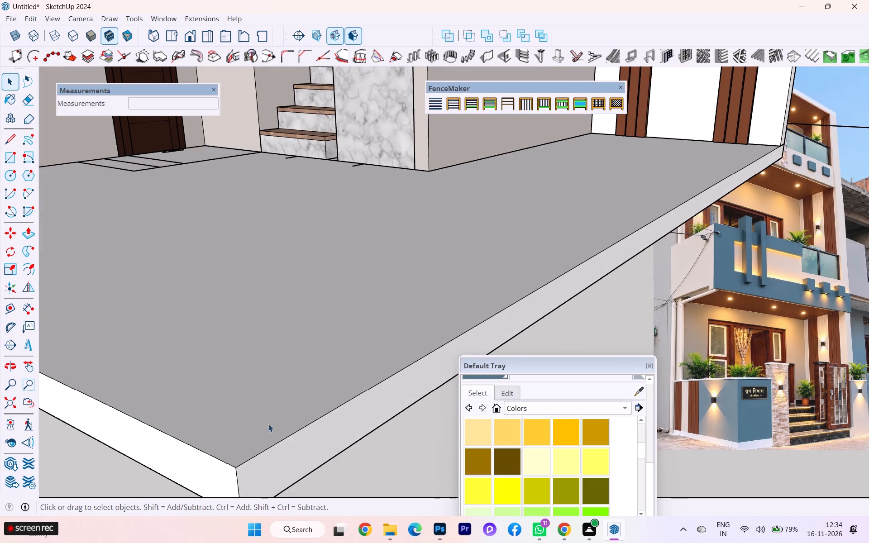
scroll(278, 420, "down", 3)
middle_click_drag(339, 405, 129, 409)
middle_click(127, 409)
left_click(224, 412)
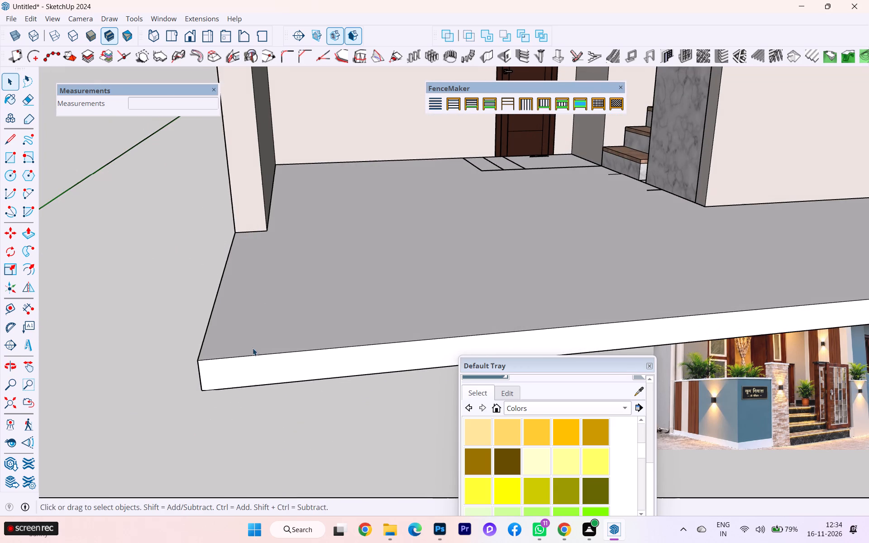
scroll(262, 292, "up", 3)
scroll(262, 292, "down", 2)
Examine the whole building's facade, balconies and side wall against the reference photo.
middle_click_drag(253, 294, 271, 324)
scroll(264, 333, "down", 4)
scroll(245, 355, "up", 1)
scroll(244, 357, "down", 5)
scroll(240, 373, "up", 1)
scroll(238, 376, "down", 2)
scroll(238, 376, "up", 4)
scroll(238, 376, "down", 4)
scroll(235, 390, "up", 3)
scroll(235, 390, "down", 2)
scroll(235, 391, "up", 1)
scroll(235, 391, "down", 10)
scroll(244, 351, "down", 2)
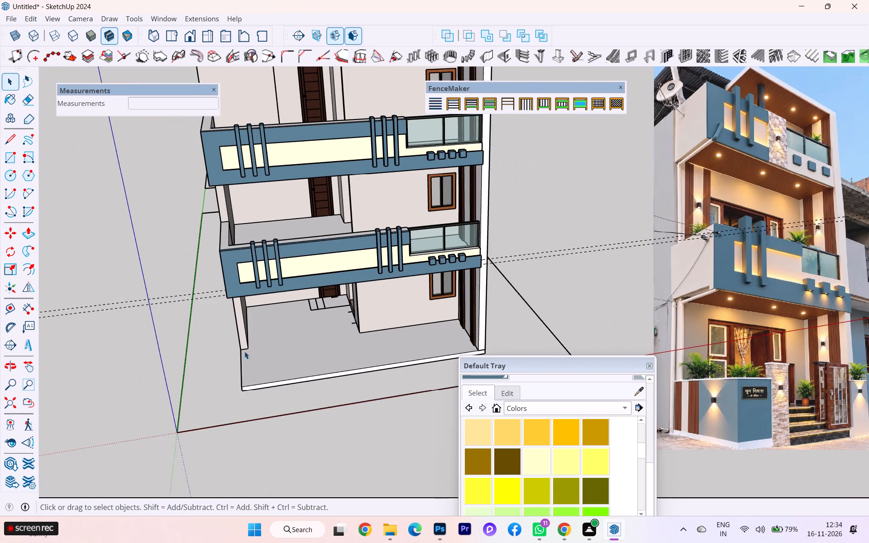
middle_click_drag(244, 351, 323, 342)
middle_click(323, 342)
scroll(315, 349, "down", 5)
scroll(312, 352, "up", 2)
scroll(311, 353, "down", 2)
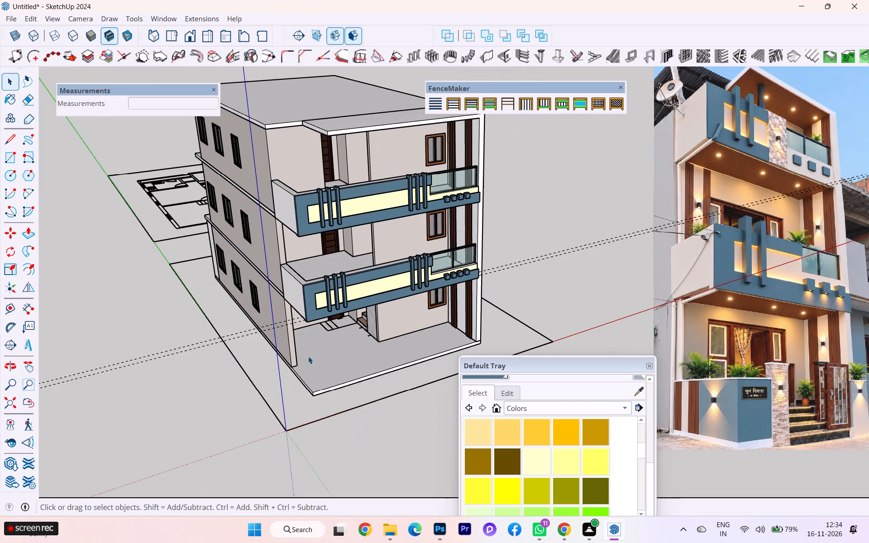
scroll(320, 209, "up", 2)
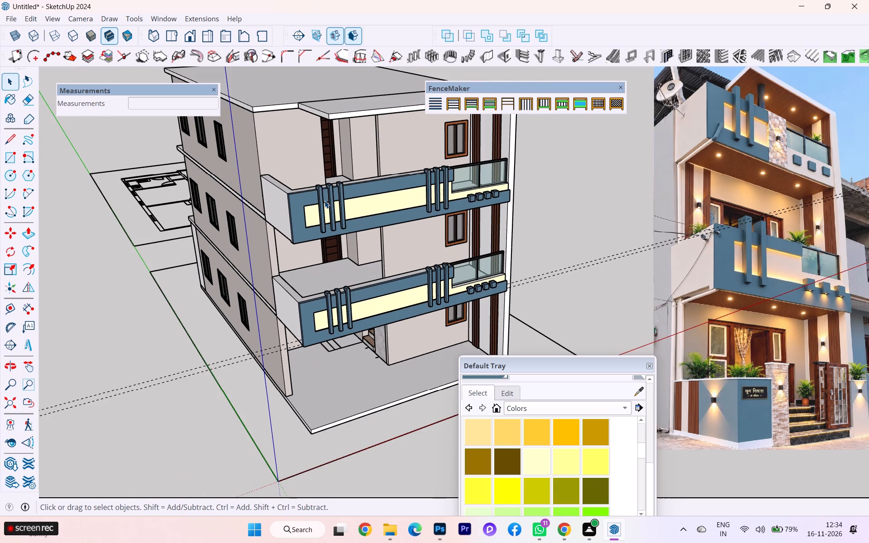
scroll(325, 200, "down", 1)
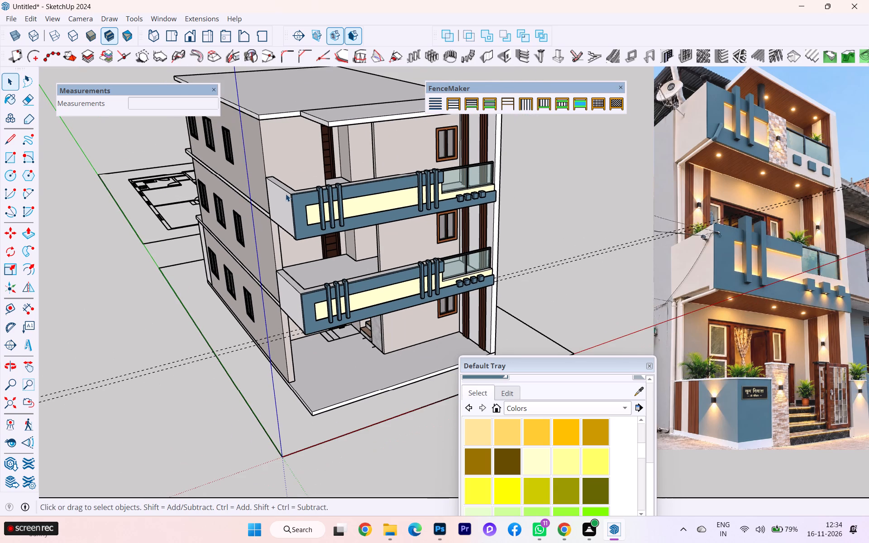
scroll(254, 193, "down", 1)
scroll(285, 123, "up", 2)
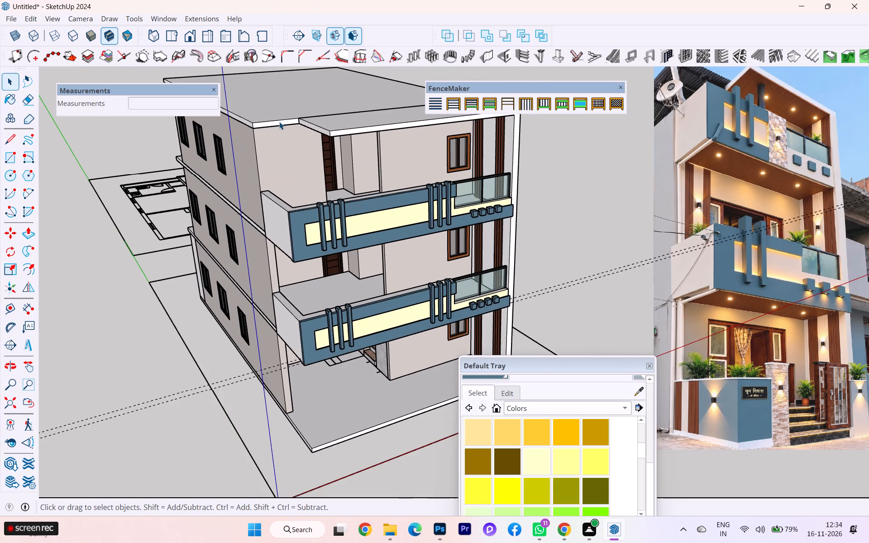
scroll(279, 123, "up", 2)
scroll(280, 142, "down", 5)
scroll(285, 179, "down", 2)
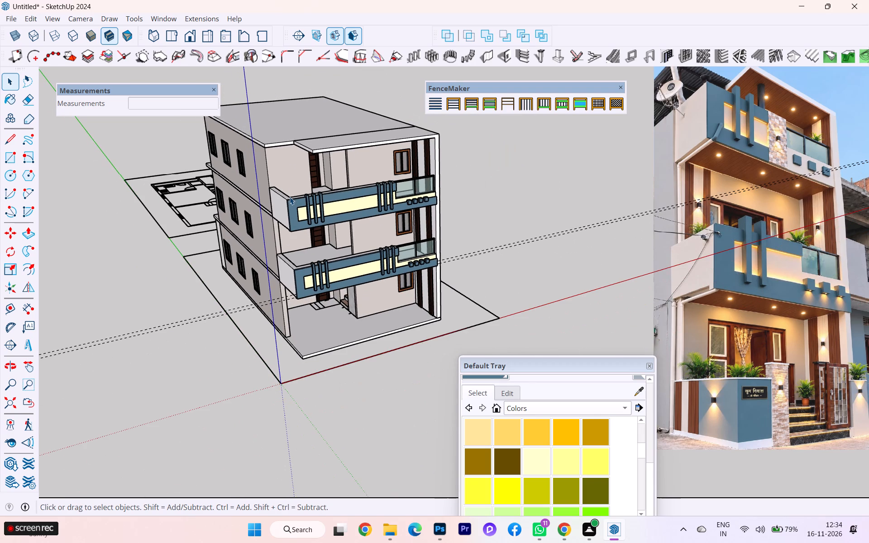
scroll(290, 197, "up", 1)
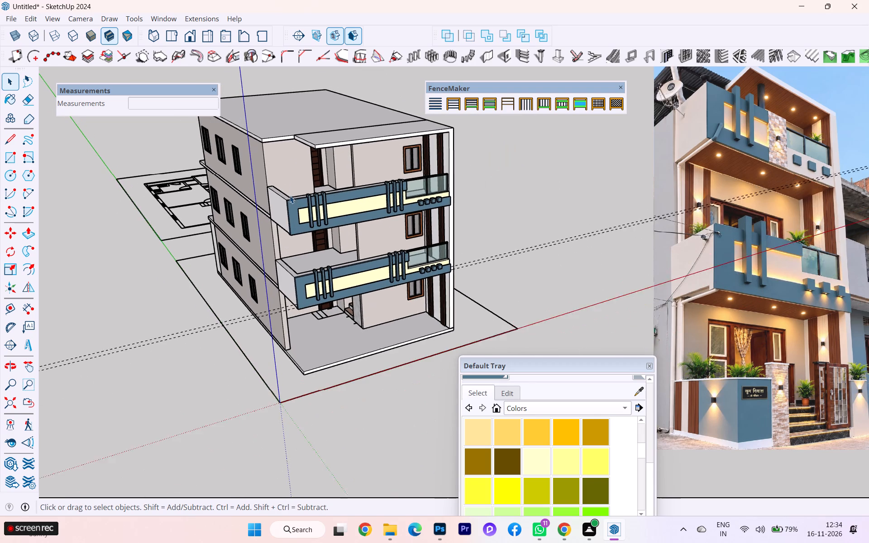
scroll(290, 195, "up", 1)
scroll(318, 371, "up", 2)
scroll(318, 385, "down", 1)
Examine the ground-floor porch, its side wall end and front edge against the reference facade photo.
scroll(318, 385, "up", 5)
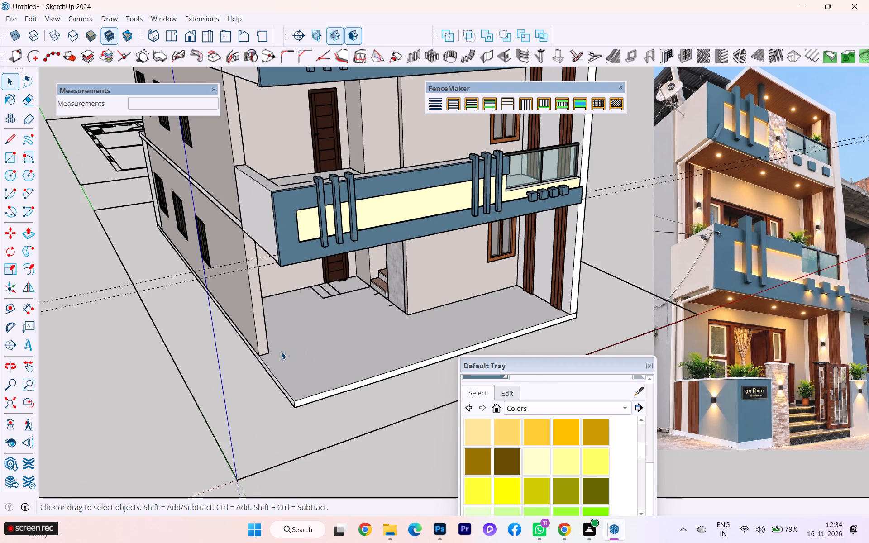
scroll(281, 352, "up", 1)
scroll(281, 352, "down", 1)
scroll(281, 352, "up", 1)
scroll(280, 353, "down", 1)
middle_click_drag(280, 354, 233, 331)
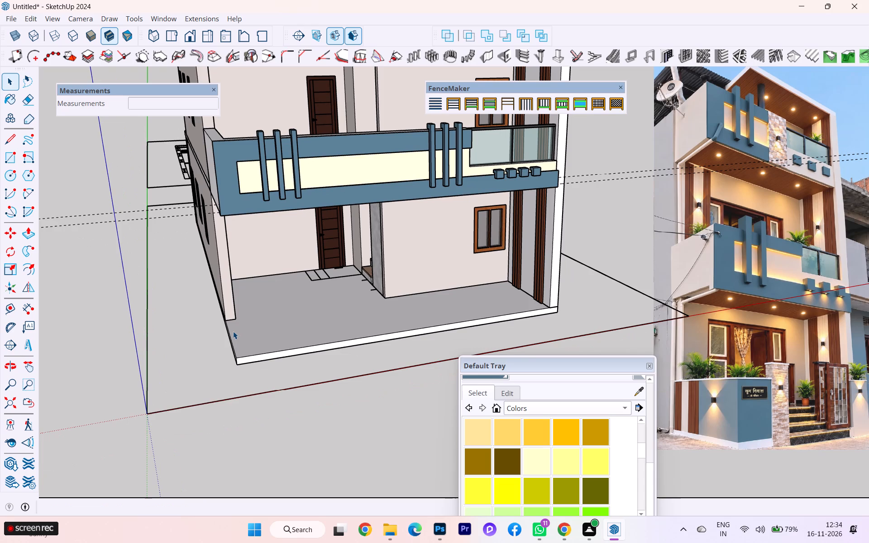
scroll(234, 328, "up", 2)
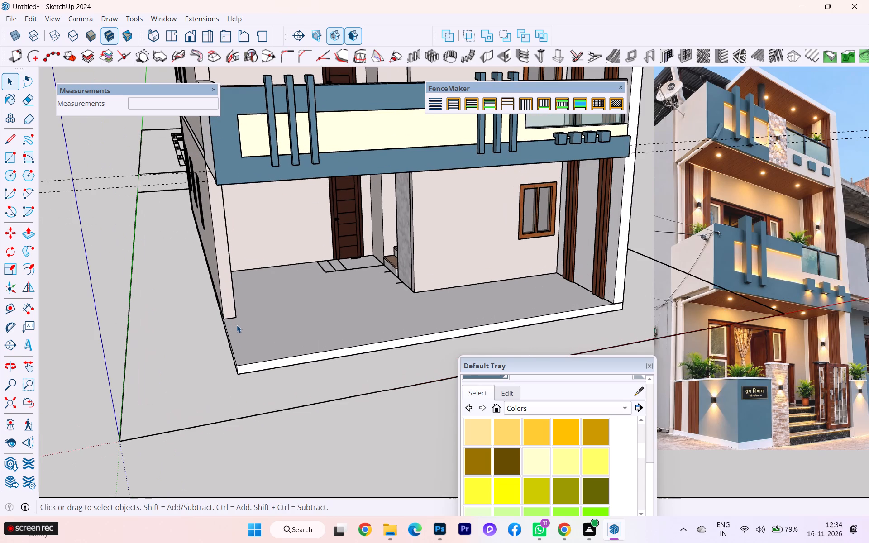
middle_click_drag(267, 315, 155, 325)
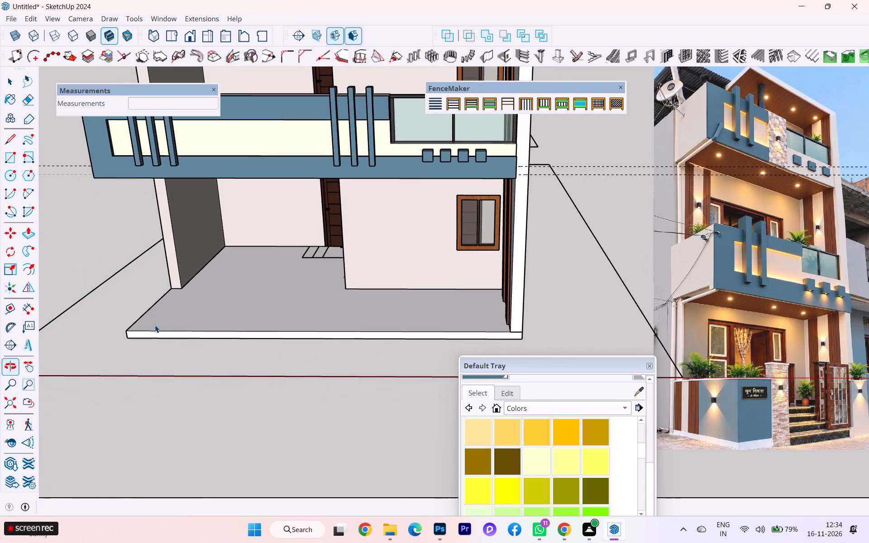
scroll(200, 262, "up", 3)
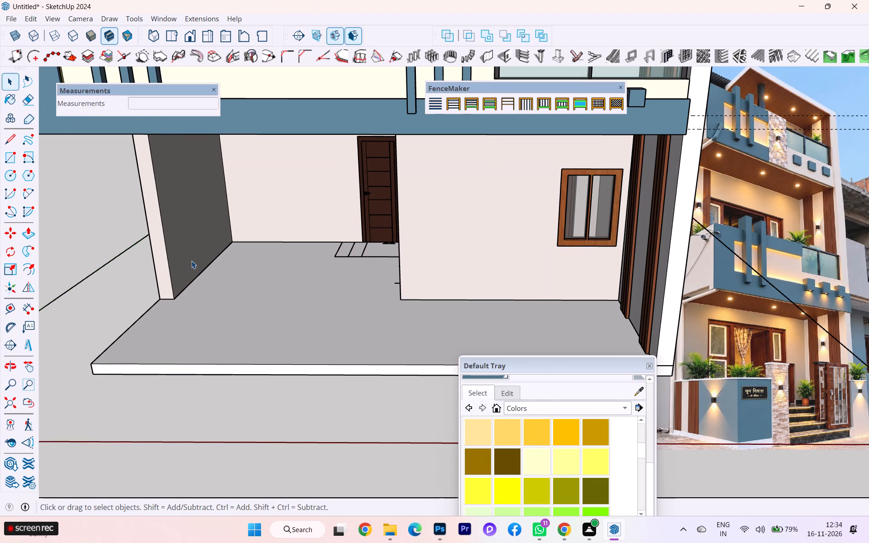
scroll(189, 262, "up", 2)
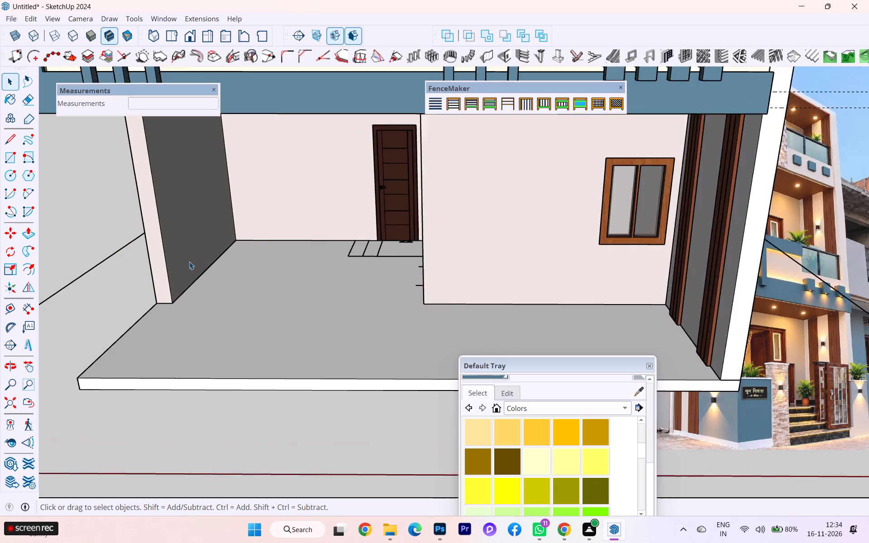
scroll(189, 262, "up", 1)
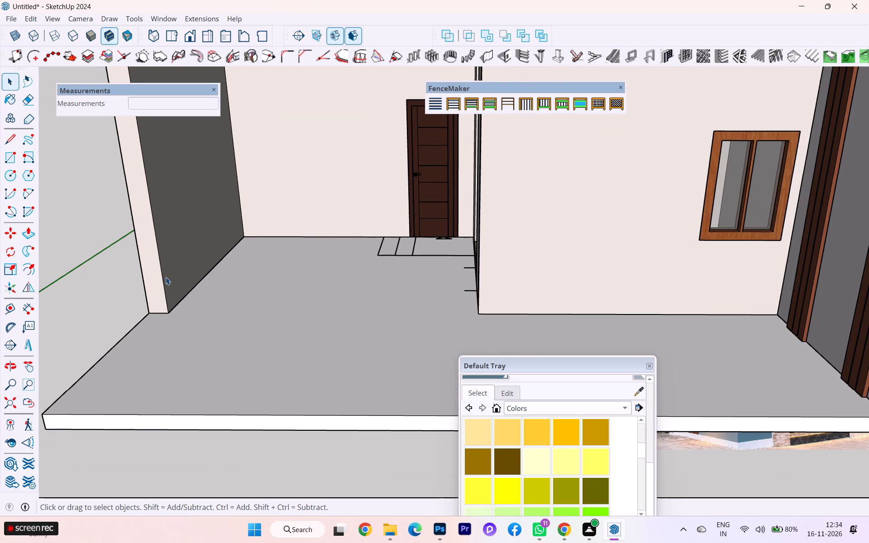
scroll(166, 277, "up", 2)
scroll(158, 284, "down", 3)
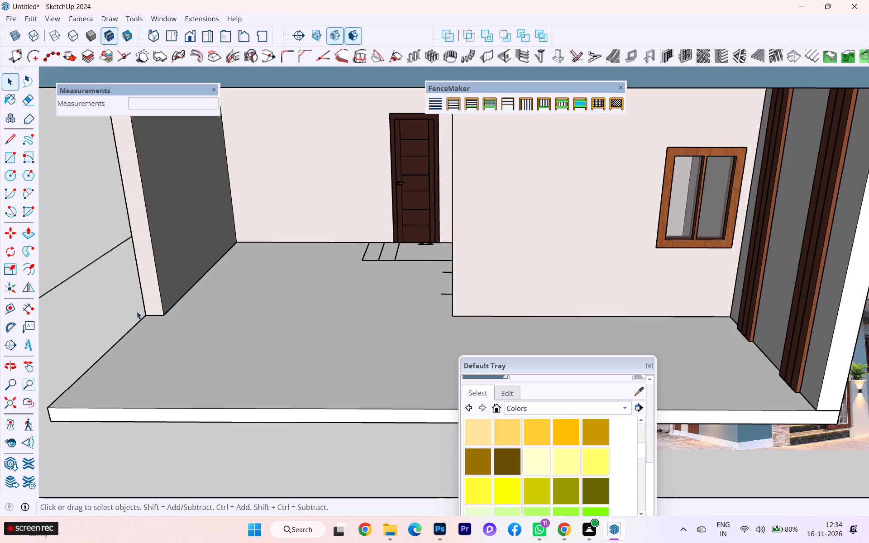
scroll(136, 313, "down", 3)
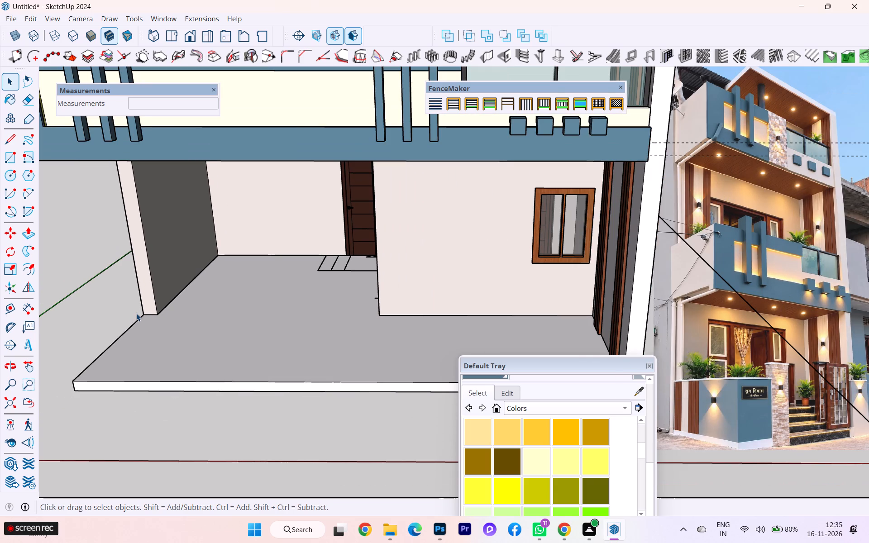
Examine the whole building's facade and its balconies from both sides against the reference photo.
scroll(136, 313, "down", 3)
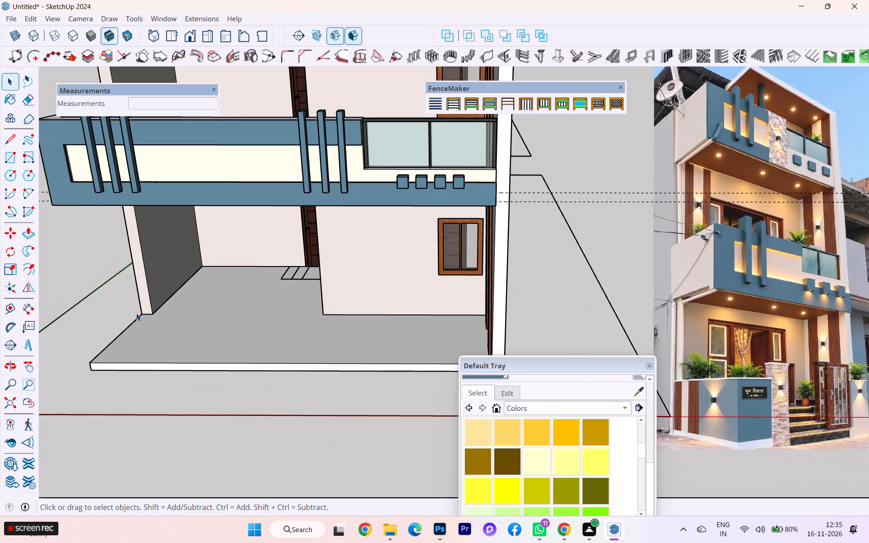
scroll(136, 313, "down", 5)
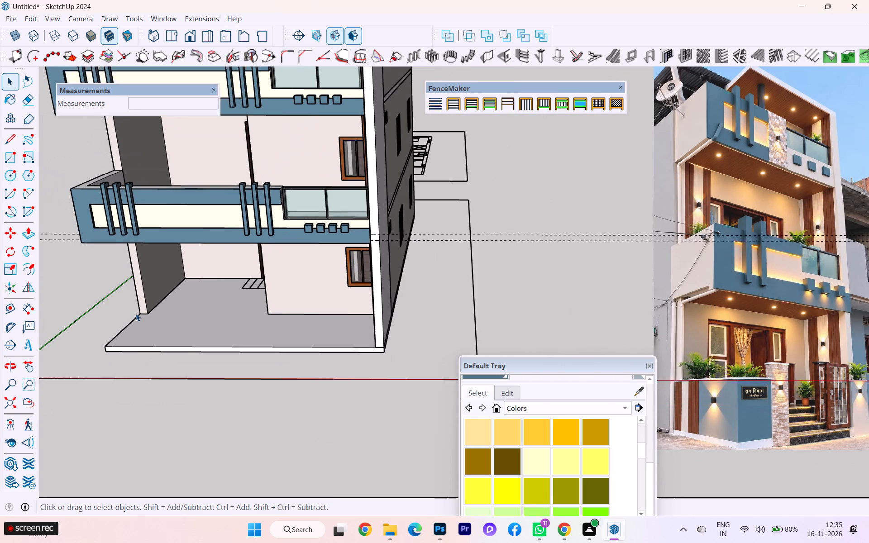
scroll(136, 314, "down", 2)
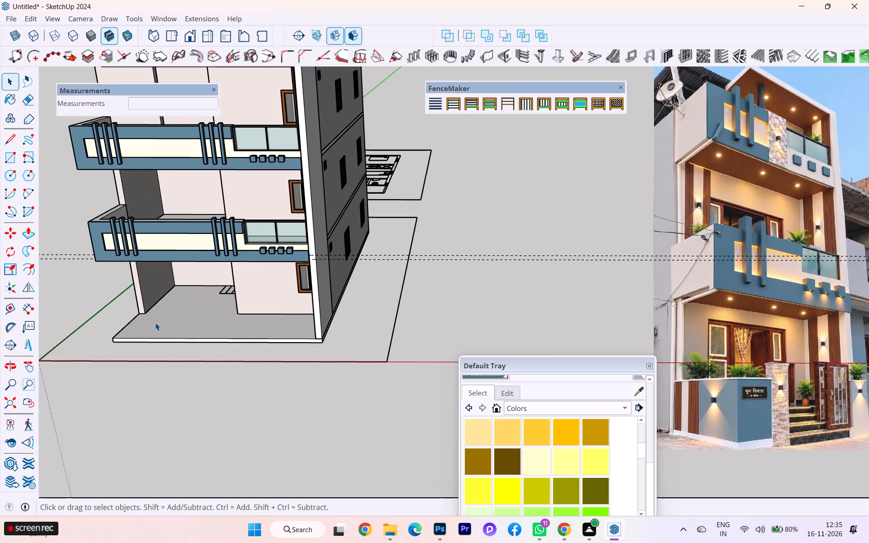
middle_click_drag(168, 326, 319, 356)
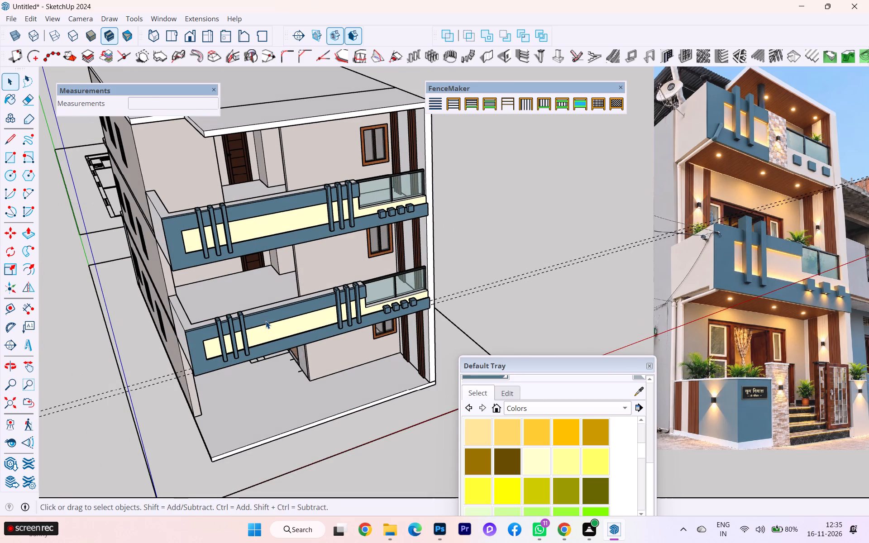
scroll(266, 321, "up", 2)
middle_click_drag(256, 314, 217, 238)
middle_click_drag(210, 236, 156, 243)
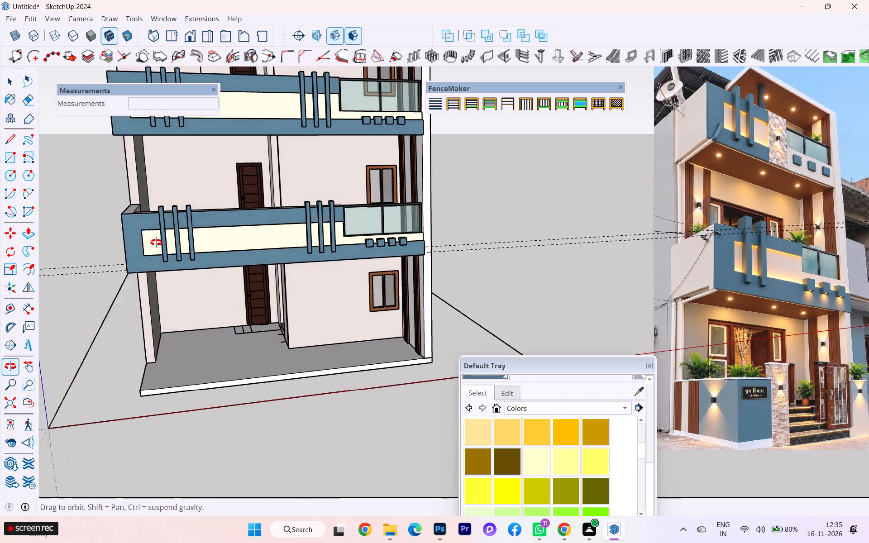
middle_click_drag(156, 243, 134, 248)
scroll(149, 206, "up", 5)
scroll(135, 203, "down", 5)
scroll(135, 202, "up", 5)
scroll(147, 192, "down", 1)
Copy the front vertical edge of the first-floor side wall 6" back along the wall's inner face.
middle_click_drag(158, 228, 117, 266)
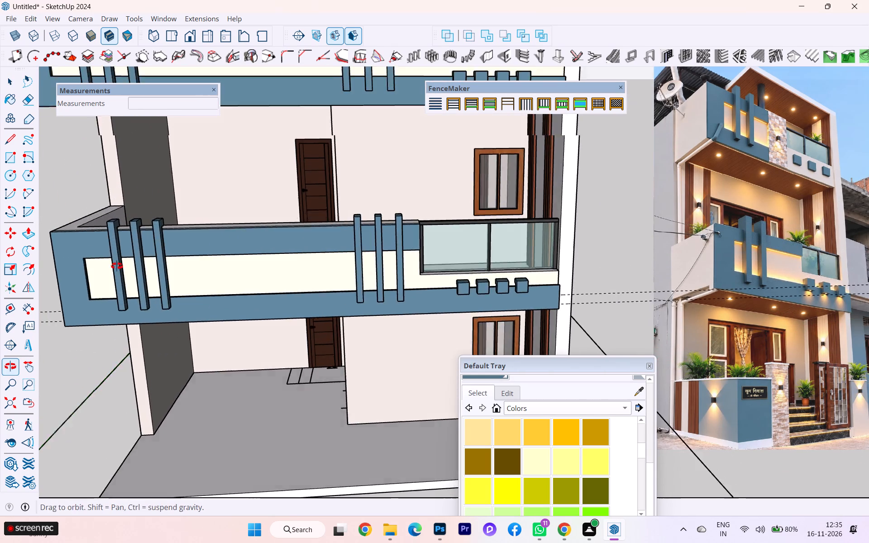
middle_click_drag(117, 266, 17, 318)
scroll(94, 295, "down", 1)
scroll(127, 256, "up", 1)
scroll(128, 255, "down", 1)
scroll(133, 244, "up", 7)
scroll(148, 172, "down", 4)
scroll(148, 172, "up", 1)
scroll(148, 172, "down", 1)
scroll(148, 172, "up", 2)
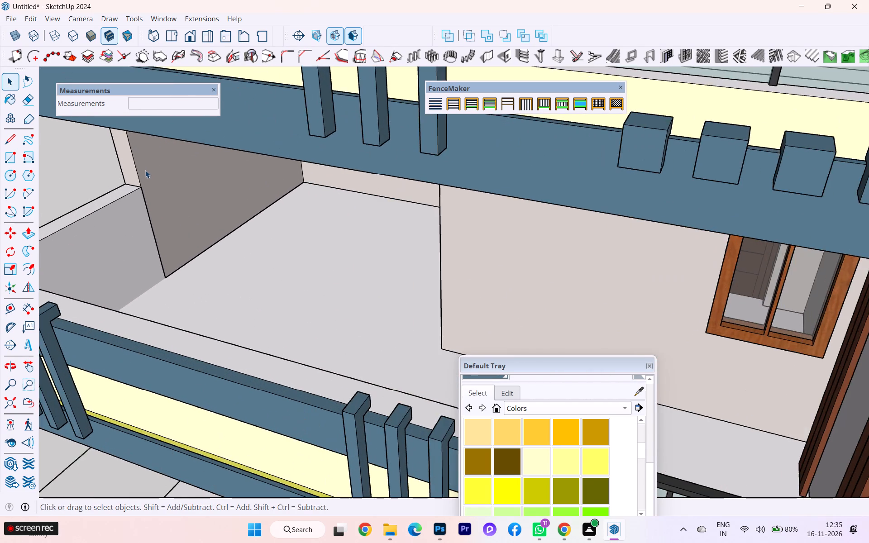
scroll(145, 170, "up", 2)
double_click(137, 171)
left_click(137, 171)
left_click(137, 176)
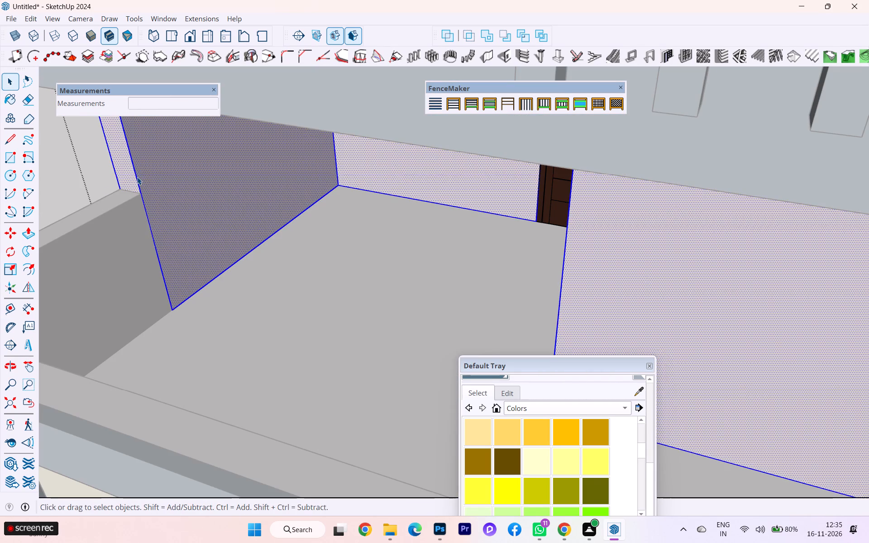
key("m")
key("Return")
left_click(135, 177)
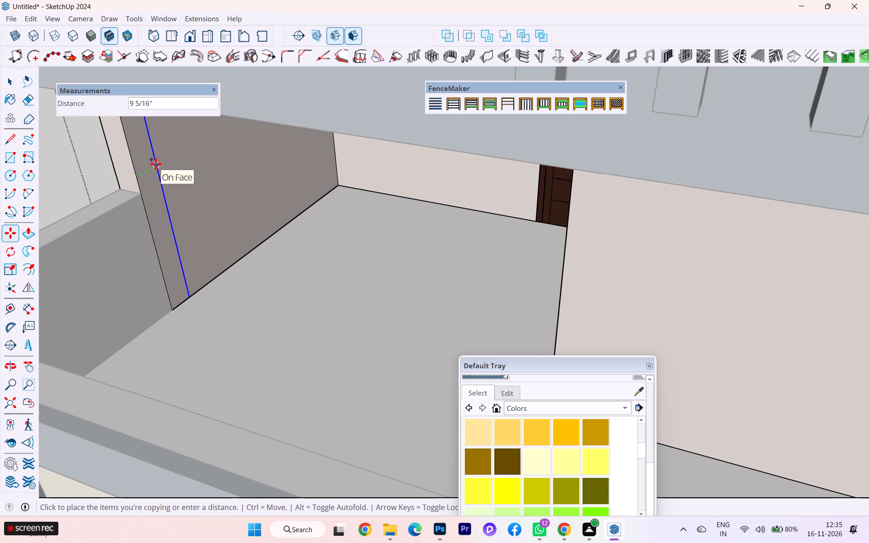
key("6")
key("Return")
Push/Pull the 6" strip on the first-floor side wall 5' 9 11/16" across the balcony opening, level with the wall edge on the floor above.
key("p")
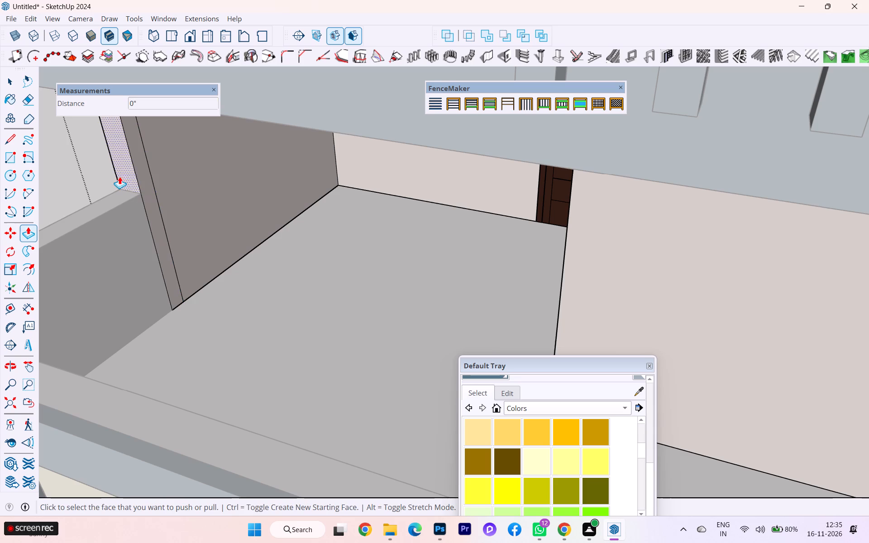
left_click(140, 152)
scroll(251, 268, "down", 5)
scroll(250, 269, "up", 1)
scroll(250, 269, "down", 1)
middle_click_drag(248, 271, 314, 278)
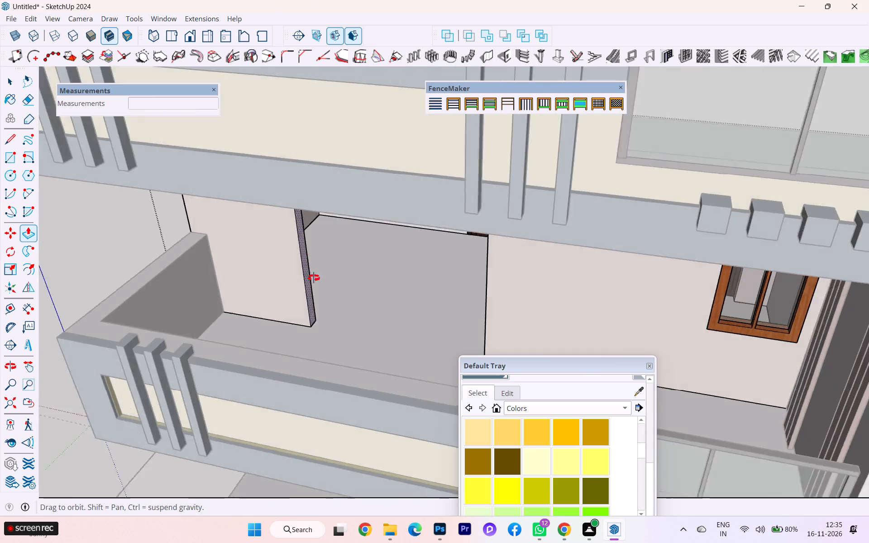
middle_click_drag(314, 278, 322, 279)
scroll(322, 279, "down", 5)
scroll(321, 282, "up", 1)
scroll(321, 282, "down", 2)
scroll(321, 282, "up", 1)
scroll(321, 282, "down", 1)
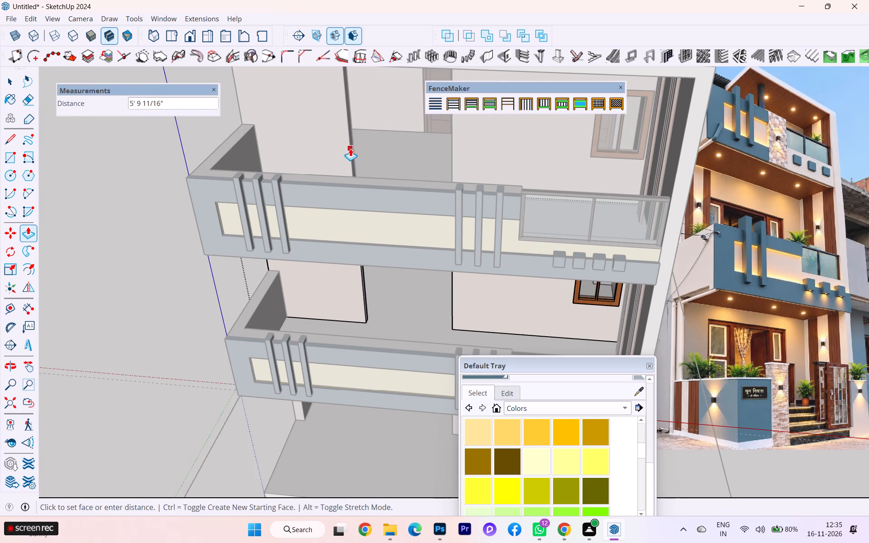
left_click(349, 148)
Examine the extended first-floor front wall and the remaining door opening from several angles against the reference photo.
middle_click_drag(261, 282, 310, 201)
scroll(263, 248, "down", 3)
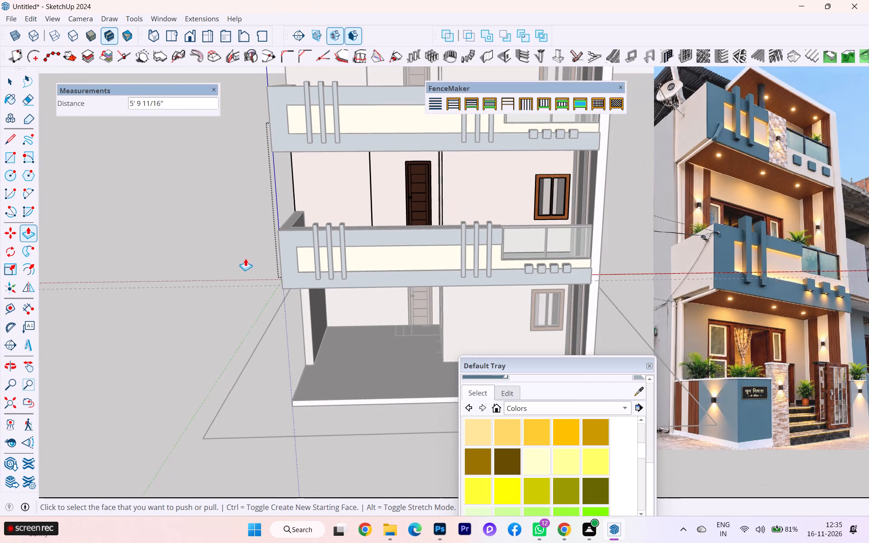
scroll(363, 214, "up", 6)
scroll(342, 197, "down", 2)
scroll(310, 198, "up", 1)
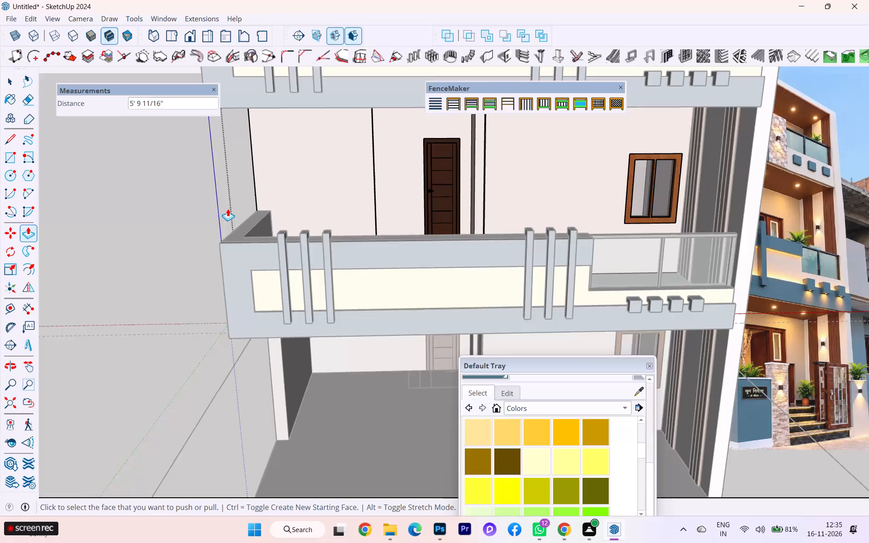
scroll(228, 209, "down", 3)
scroll(381, 177, "up", 2)
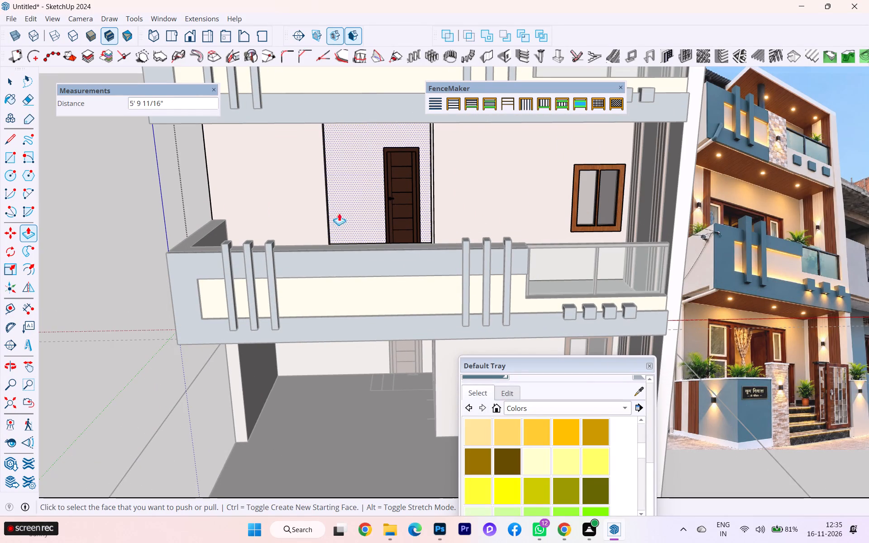
middle_click_drag(256, 259, 399, 268)
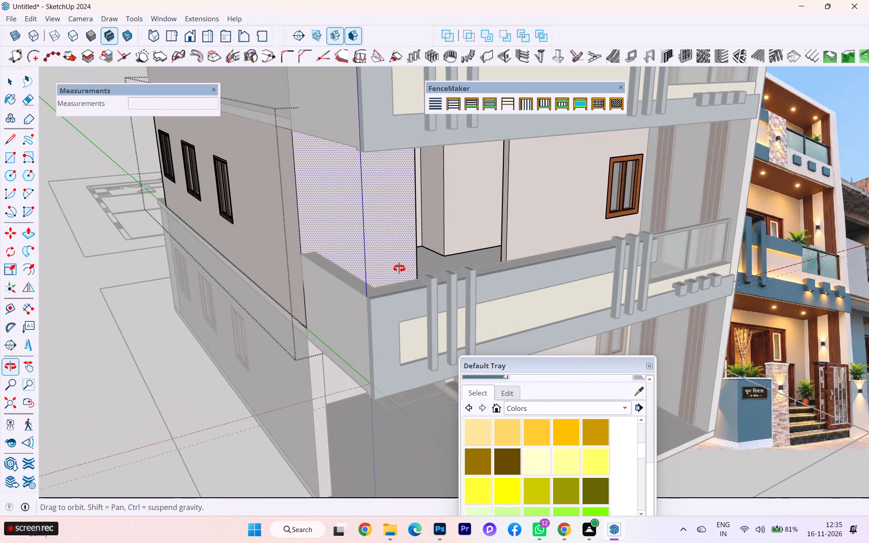
middle_click_drag(399, 268, 248, 248)
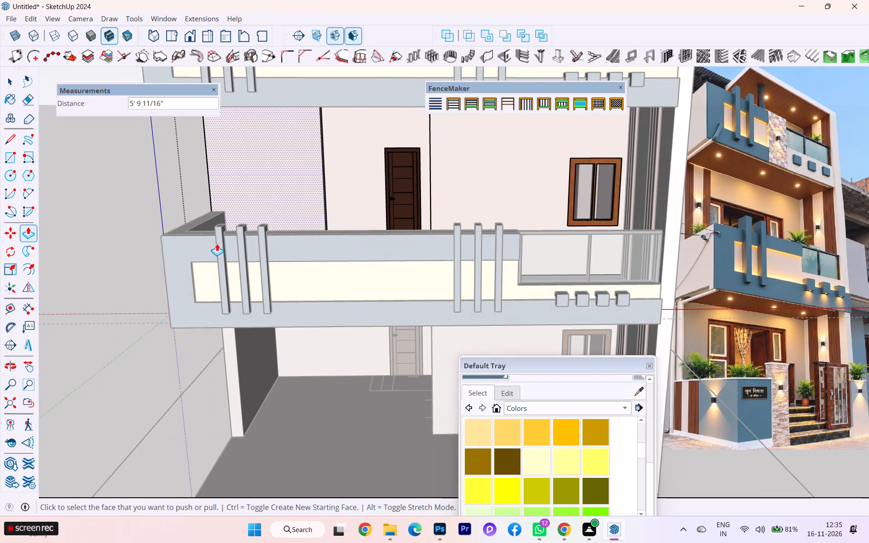
scroll(216, 245, "down", 3)
scroll(251, 257, "down", 1)
middle_click_drag(273, 237, 291, 215)
scroll(309, 232, "down", 6)
scroll(300, 257, "up", 1)
middle_click_drag(298, 257, 239, 258)
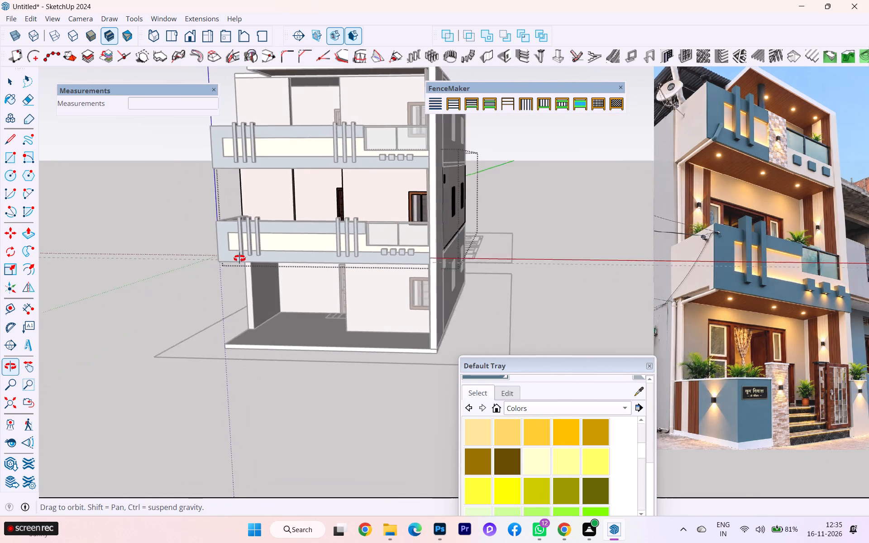
middle_click_drag(239, 258, 238, 258)
middle_click_drag(203, 261, 132, 269)
scroll(244, 226, "up", 3)
scroll(302, 207, "up", 2)
scroll(267, 207, "down", 1)
middle_click_drag(281, 220, 328, 210)
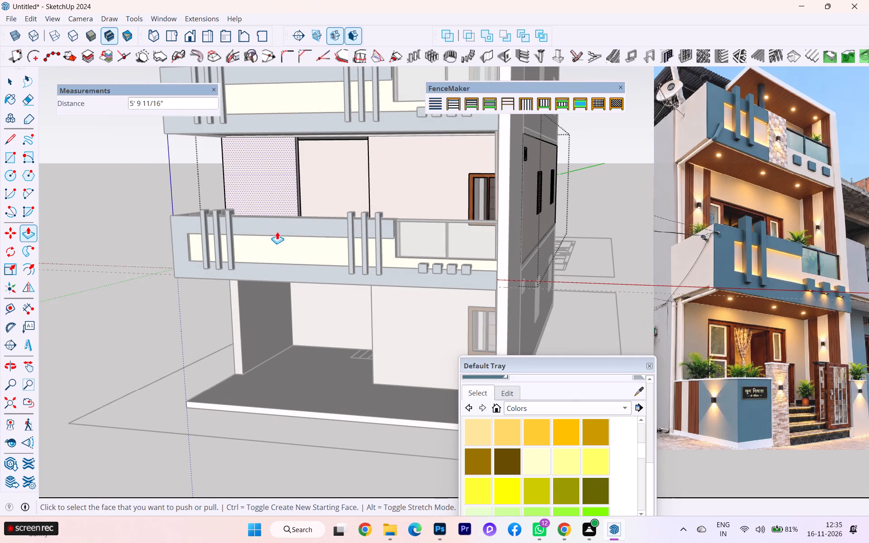
scroll(277, 232, "up", 1)
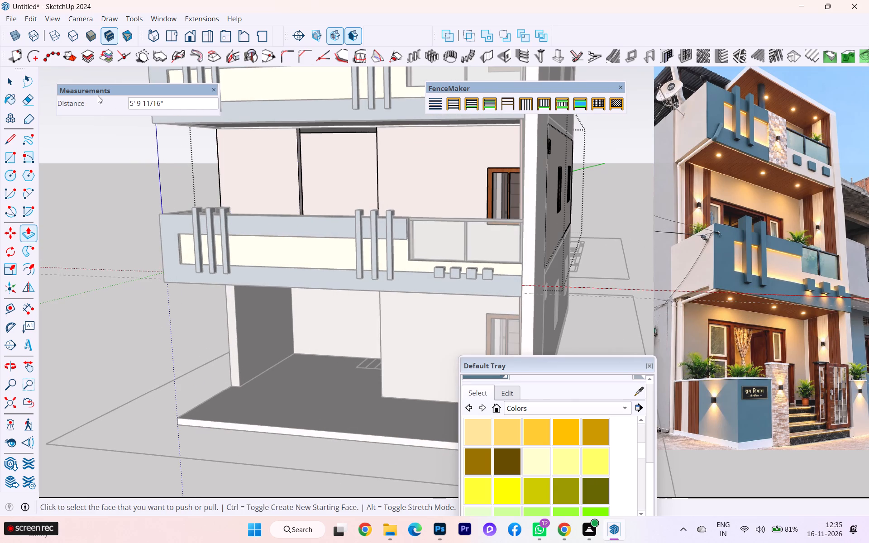
left_click(6, 82)
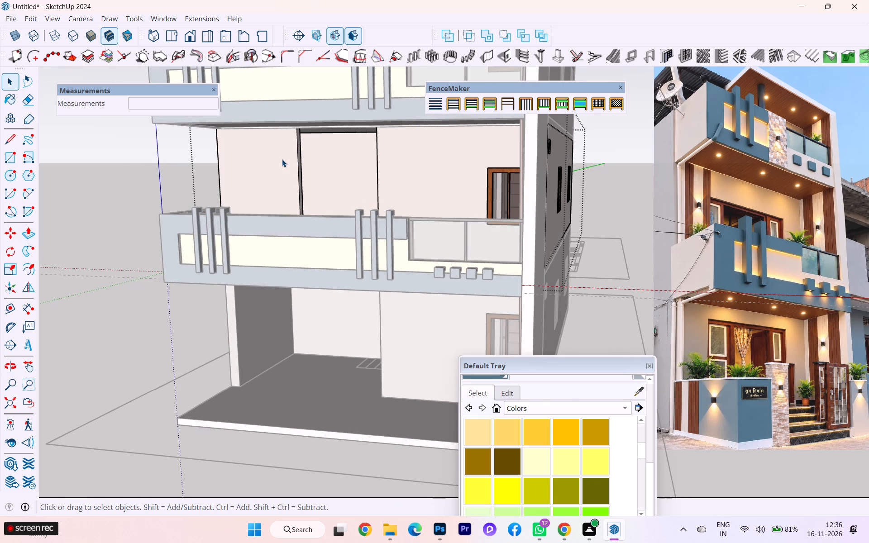
Search 3D Warehouse for SLIDING DOOR.
left_click(9, 467)
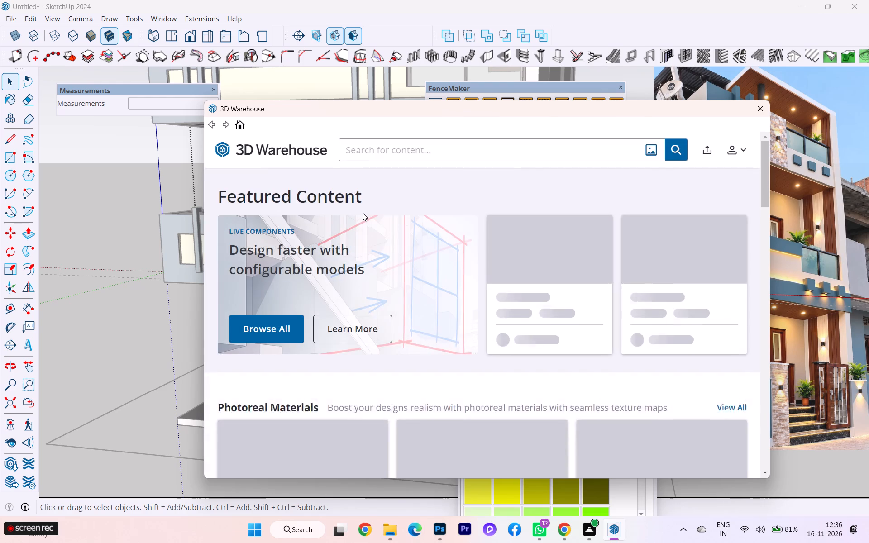
left_click(418, 154)
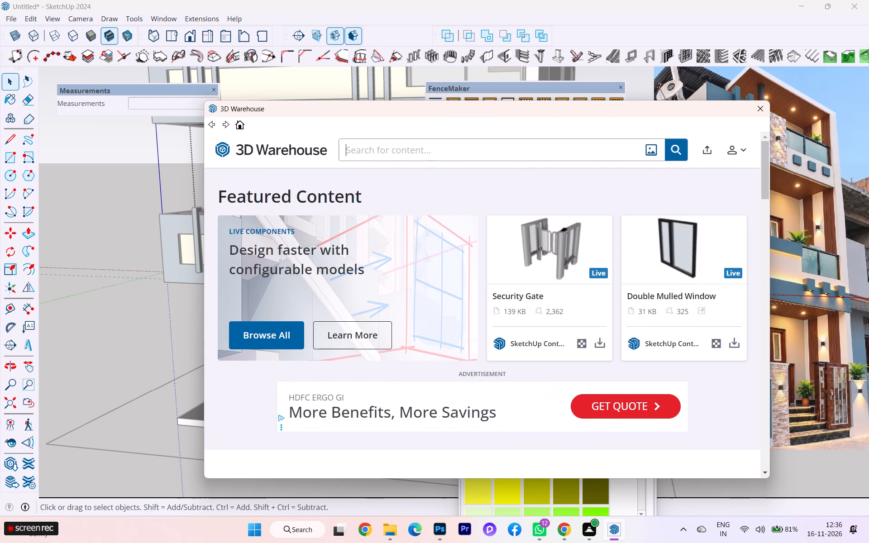
type("SLIF")
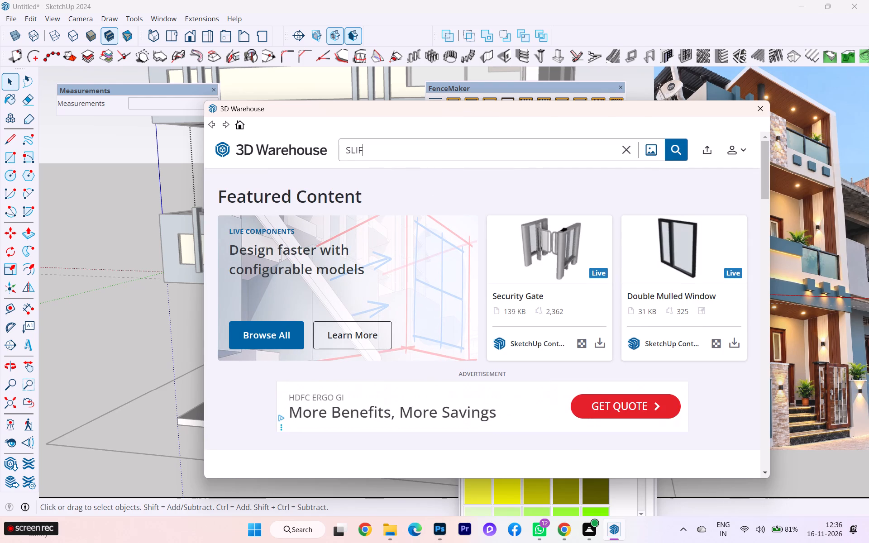
key("BackSpace")
type("DING")
key("space")
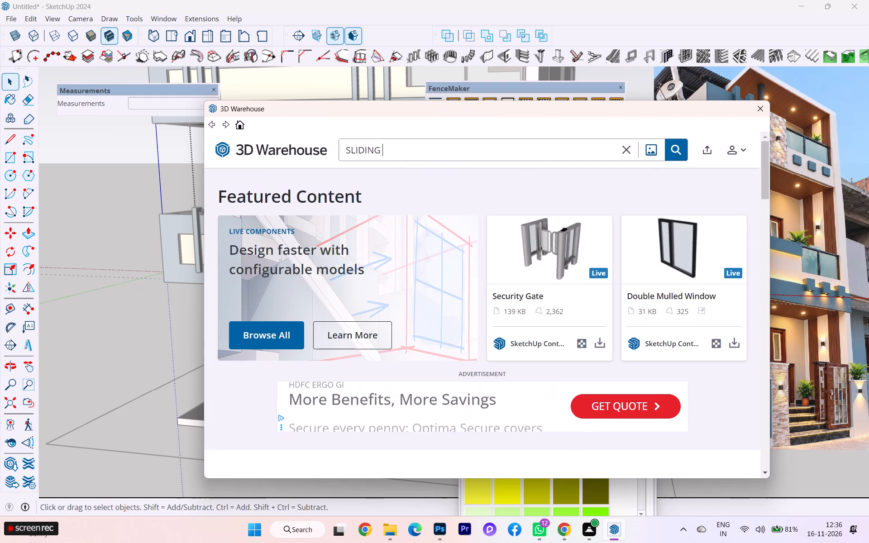
type("DOOR")
key("Return")
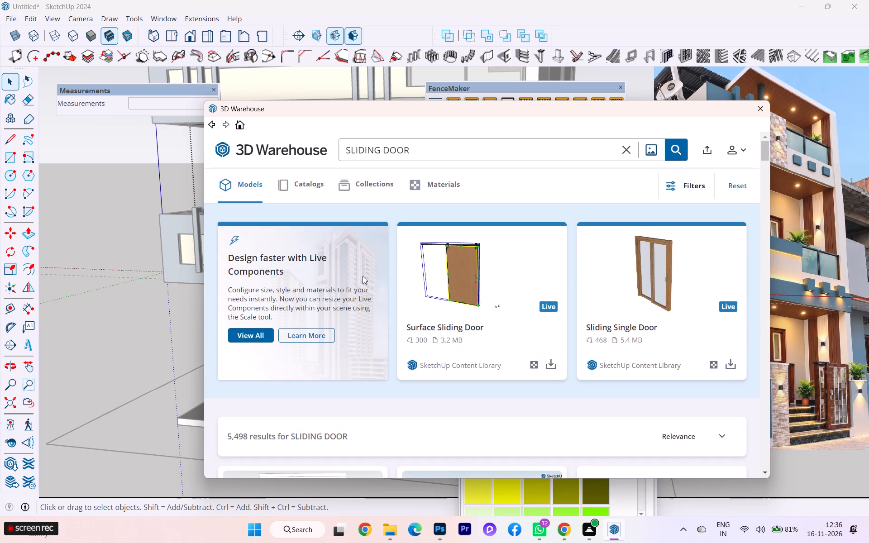
Browse the SLIDING DOOR search results for a two-panel glazed door suited to the first-floor balcony opening.
scroll(366, 288, "down", 5)
scroll(369, 301, "up", 2)
scroll(369, 301, "down", 2)
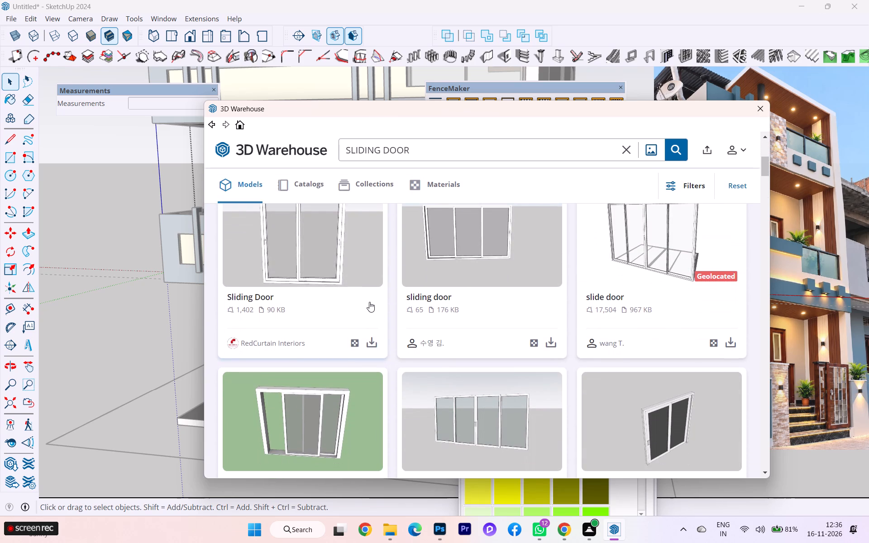
scroll(369, 302, "down", 3)
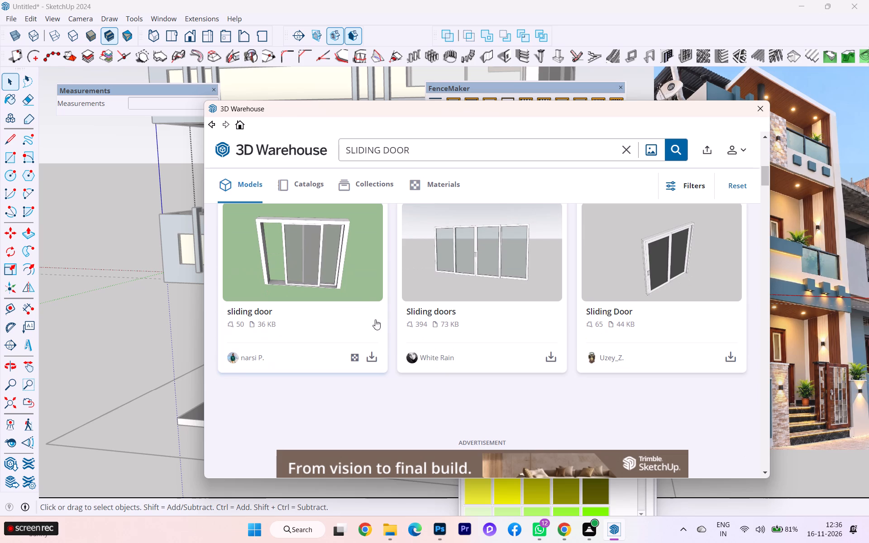
scroll(380, 335, "down", 1)
scroll(380, 335, "up", 1)
scroll(380, 335, "down", 1)
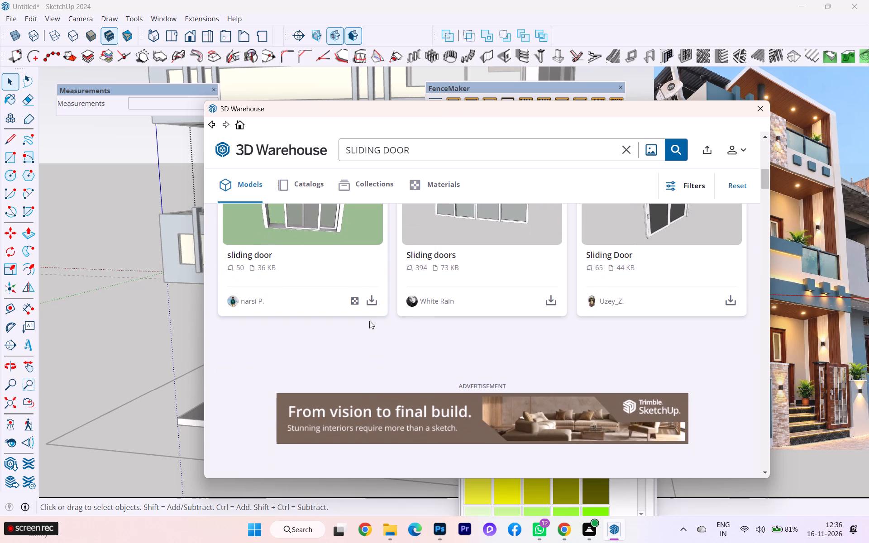
scroll(369, 321, "down", 4)
scroll(369, 321, "up", 1)
scroll(369, 321, "down", 3)
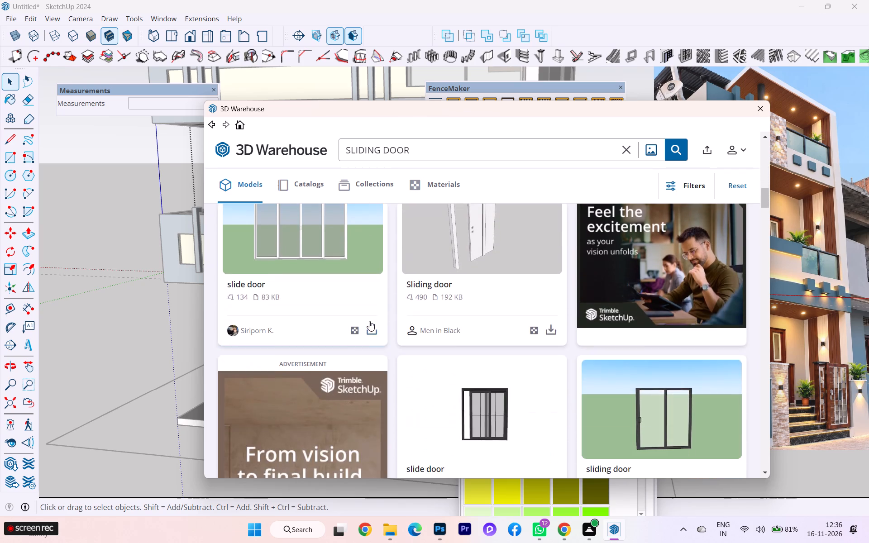
scroll(369, 321, "down", 5)
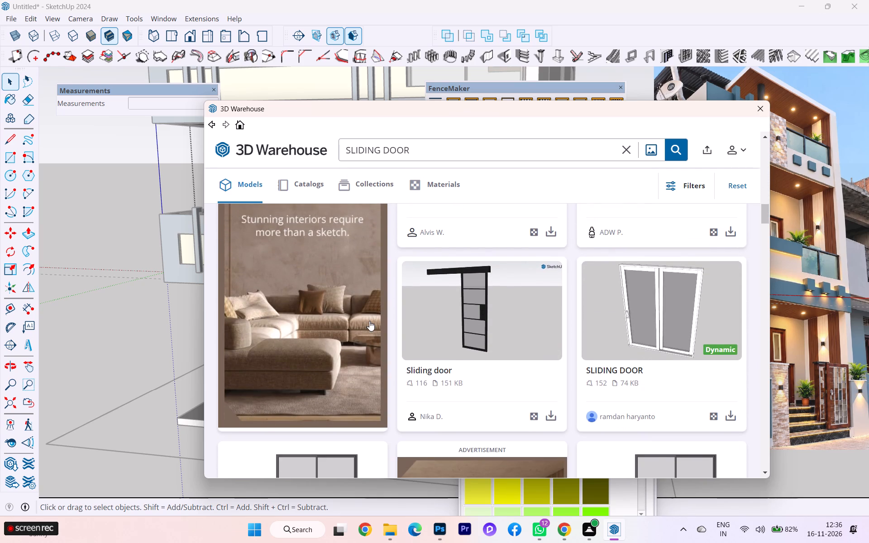
scroll(369, 321, "down", 4)
scroll(369, 321, "up", 1)
scroll(369, 321, "down", 2)
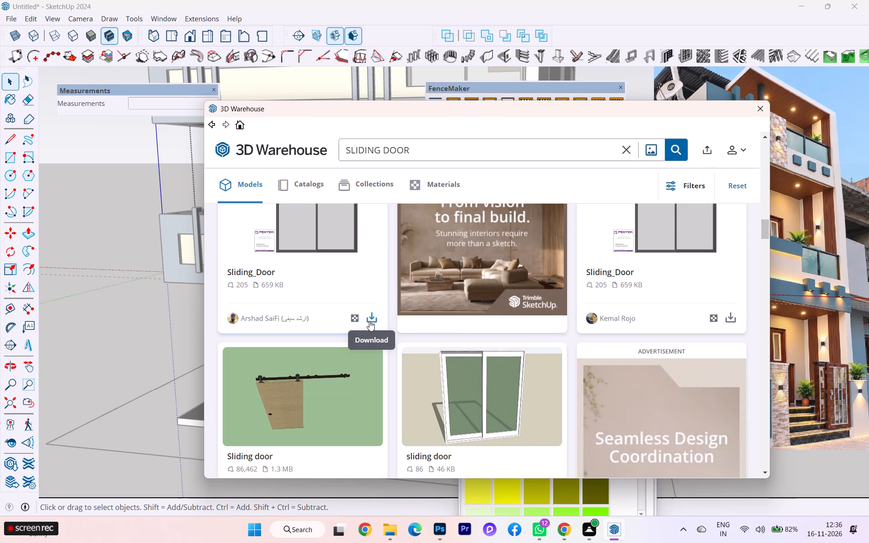
scroll(378, 344, "up", 1)
scroll(380, 350, "down", 1)
scroll(380, 350, "up", 2)
scroll(381, 351, "down", 5)
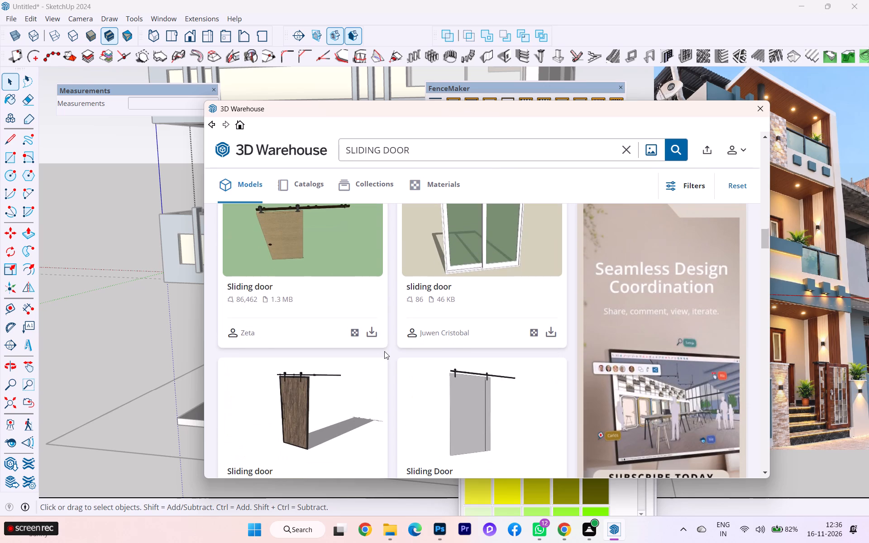
Load the 46 KB sliding door with two green-glass panels in a white frame directly into the model.
scroll(430, 317, "up", 1)
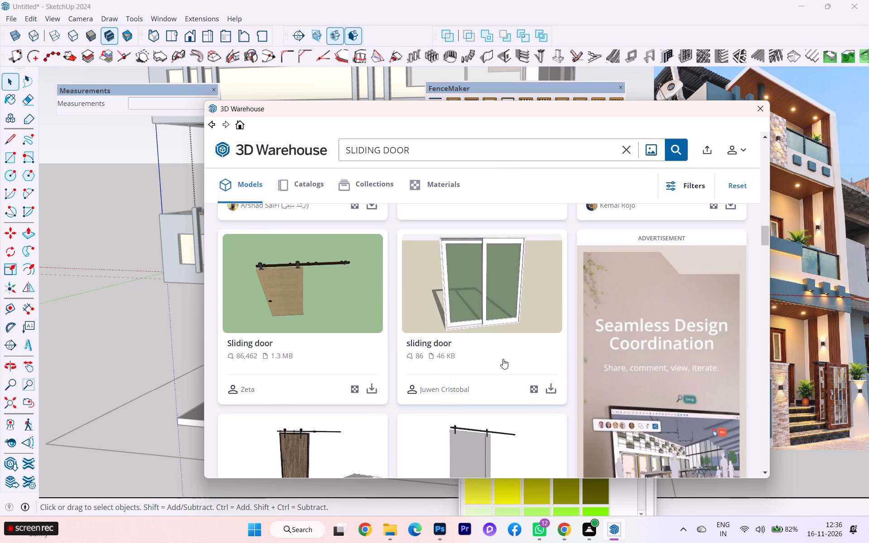
scroll(520, 360, "up", 1)
scroll(536, 375, "down", 2)
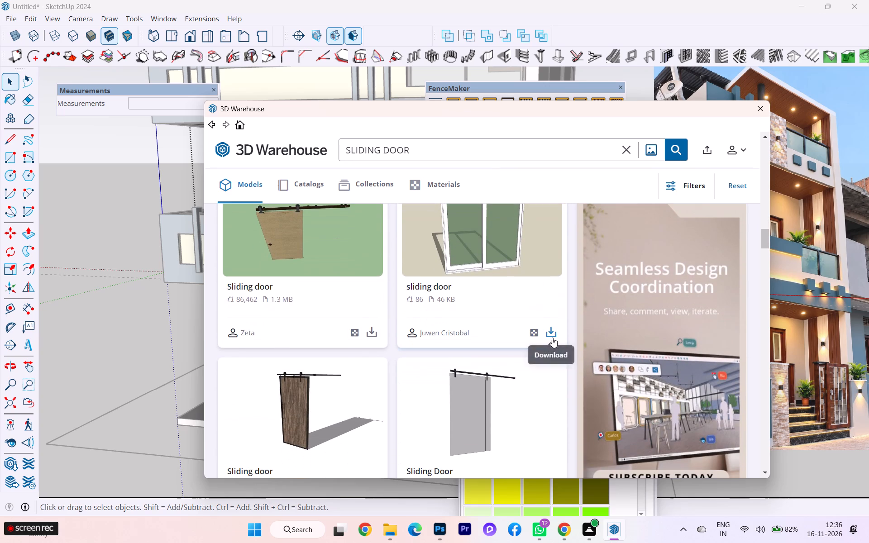
left_click(552, 338)
left_click(459, 304)
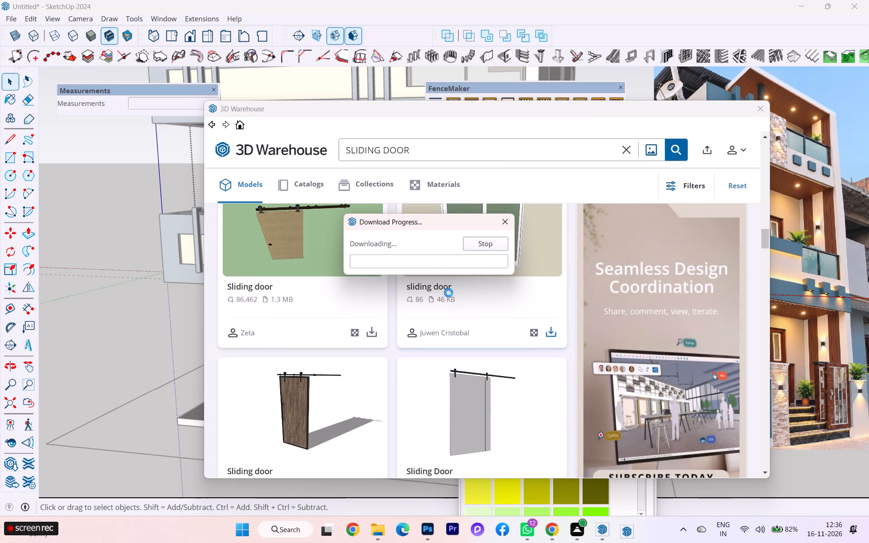
Place the sliding door in the first-floor balcony opening, close to the opening's lower corner on the side-wall side.
scroll(237, 364, "up", 2)
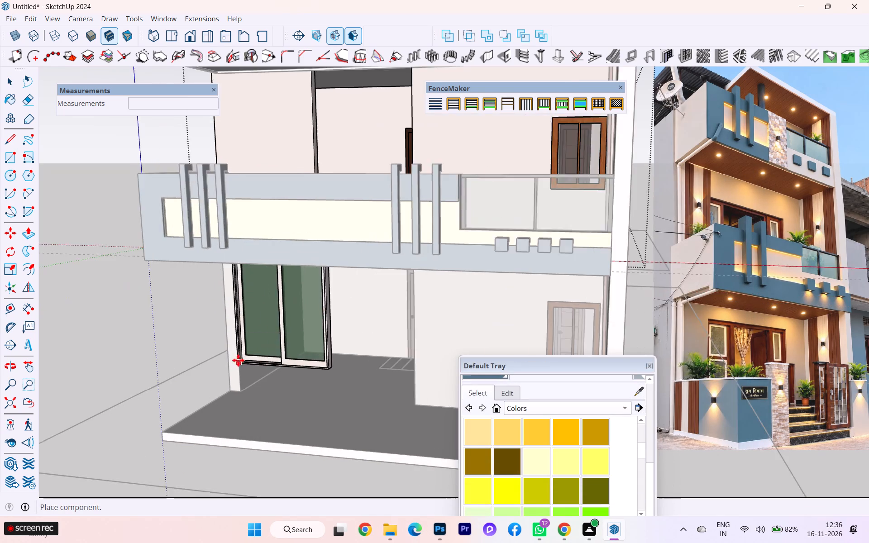
scroll(238, 360, "down", 2)
middle_click_drag(248, 394, 327, 464)
scroll(395, 342, "down", 1)
scroll(396, 340, "up", 5)
scroll(369, 326, "down", 2)
scroll(369, 326, "up", 2)
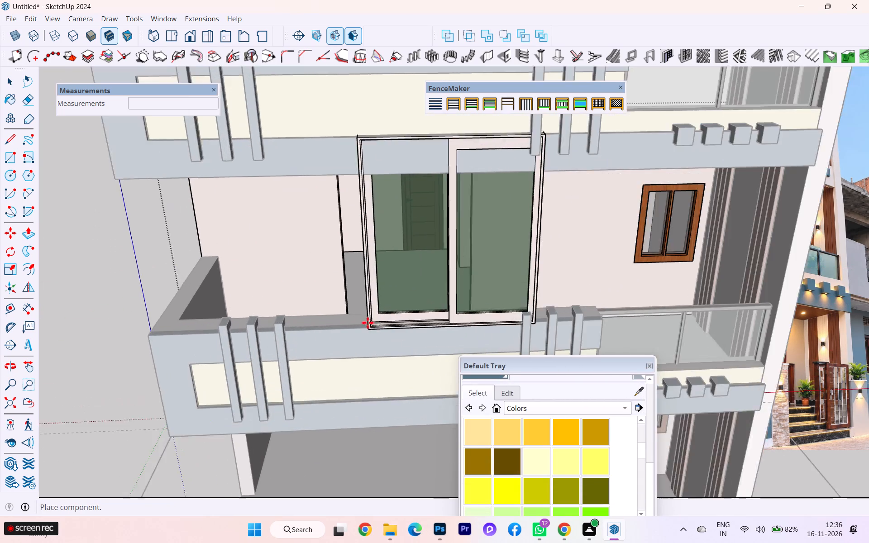
scroll(368, 323, "up", 3)
scroll(352, 314, "down", 1)
scroll(352, 314, "up", 6)
scroll(352, 313, "down", 3)
scroll(352, 313, "up", 1)
scroll(353, 309, "down", 3)
scroll(353, 309, "up", 8)
scroll(357, 304, "down", 2)
scroll(357, 304, "up", 1)
scroll(357, 304, "down", 1)
scroll(357, 304, "up", 10)
scroll(340, 324, "down", 1)
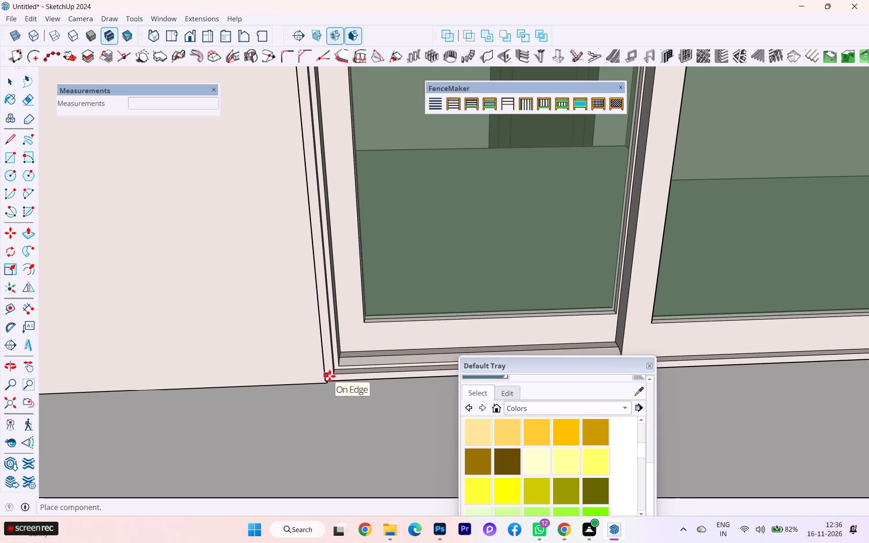
left_click(329, 376)
Move the sliding door about 1 11/16" so its lower frame corner meets the bottom corner of the opening.
scroll(328, 379, "up", 12)
scroll(318, 386, "down", 3)
scroll(318, 386, "up", 2)
left_click(325, 381)
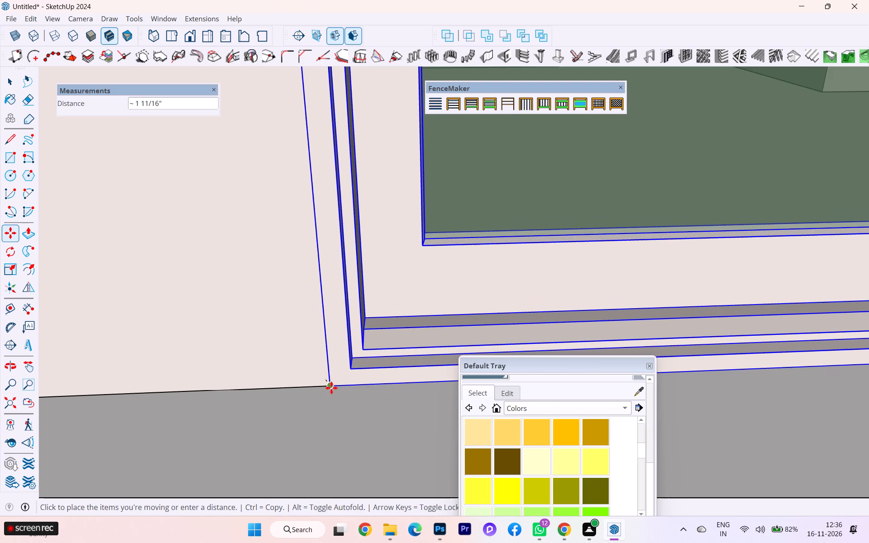
left_click(331, 388)
Scale the sliding door vertically from its base up to the top of the balcony opening, then close the first-floor group.
scroll(379, 395, "down", 10)
scroll(287, 377, "up", 1)
scroll(286, 377, "down", 3)
scroll(275, 373, "up", 2)
scroll(275, 373, "down", 7)
scroll(270, 374, "up", 2)
scroll(270, 374, "down", 1)
scroll(270, 374, "up", 4)
scroll(270, 374, "down", 6)
scroll(367, 328, "down", 2)
scroll(562, 267, "up", 2)
scroll(554, 242, "down", 4)
middle_click_drag(552, 242, 470, 260)
scroll(410, 262, "down", 1)
scroll(378, 287, "down", 1)
middle_click_drag(383, 287, 403, 287)
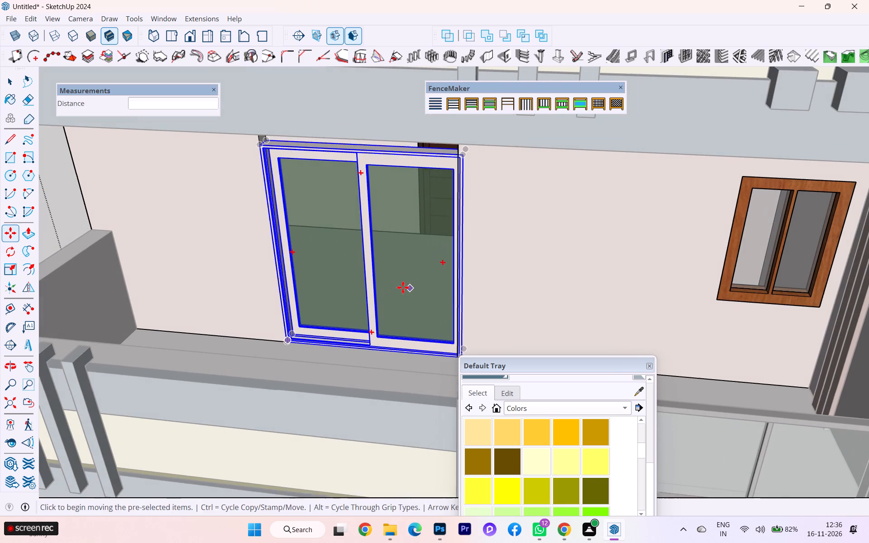
key("s")
scroll(365, 135, "up", 3)
scroll(367, 217, "down", 1)
scroll(367, 222, "up", 2)
scroll(368, 231, "down", 4)
scroll(379, 294, "up", 1)
scroll(379, 294, "down", 1)
scroll(380, 297, "up", 1)
scroll(380, 297, "down", 2)
middle_click_drag(385, 234, 414, 174)
scroll(400, 257, "down", 3)
scroll(448, 344, "up", 1)
scroll(448, 344, "down", 3)
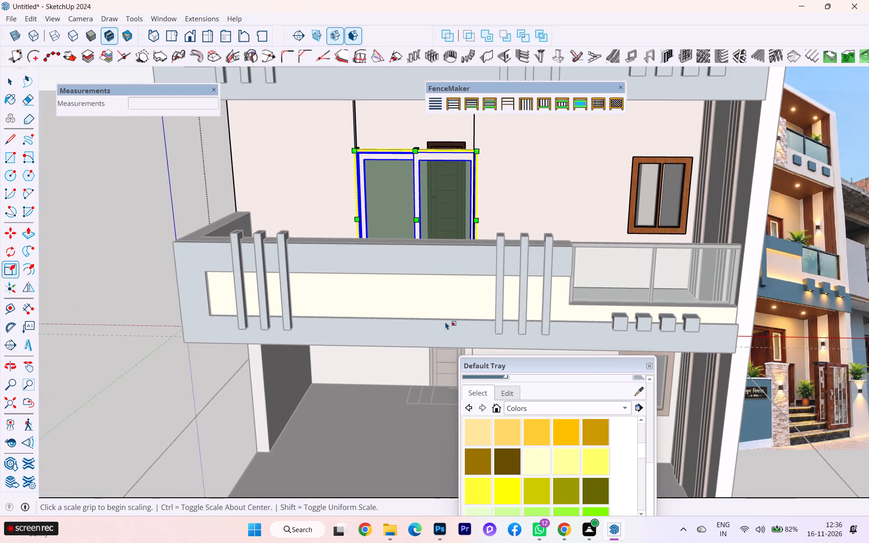
scroll(447, 143, "up", 1)
scroll(445, 142, "down", 1)
scroll(445, 142, "up", 5)
scroll(424, 144, "down", 2)
scroll(421, 146, "up", 3)
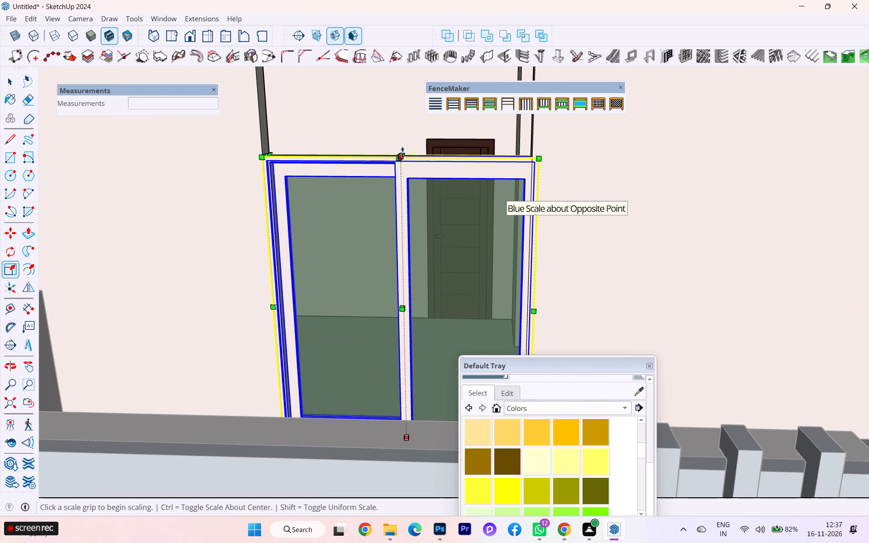
left_click(402, 152)
scroll(396, 111, "down", 1)
scroll(396, 111, "up", 1)
scroll(396, 111, "down", 7)
scroll(387, 122, "up", 1)
scroll(387, 122, "down", 1)
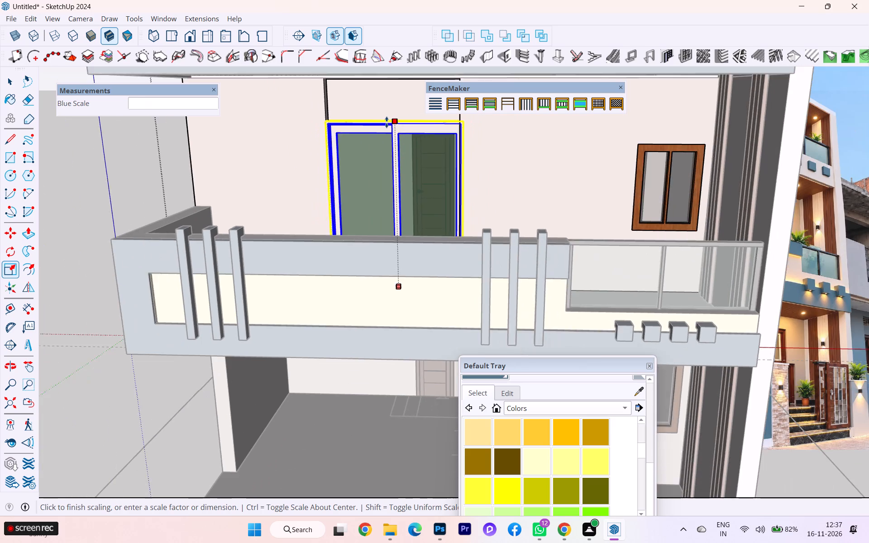
scroll(387, 122, "down", 2)
middle_click_drag(378, 76, 478, 56)
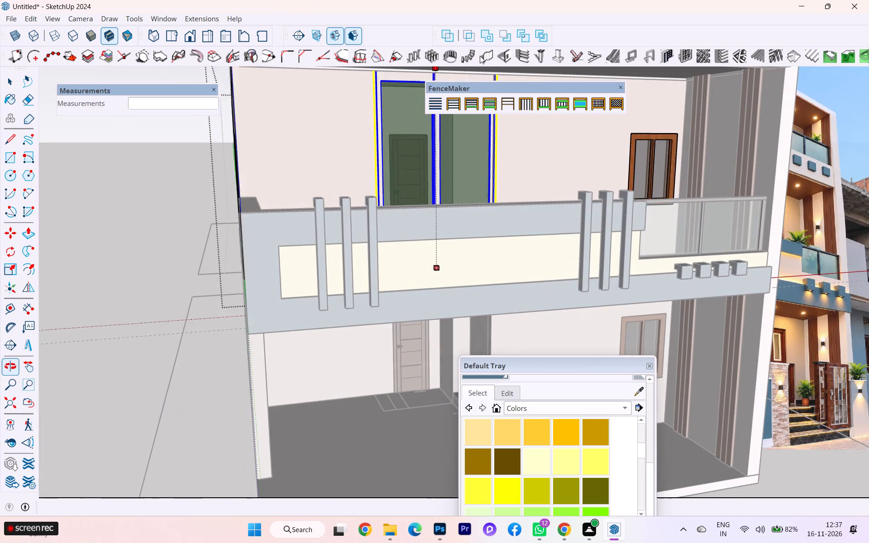
scroll(393, 79, "up", 6)
scroll(375, 81, "down", 2)
scroll(372, 114, "up", 6)
scroll(372, 114, "down", 3)
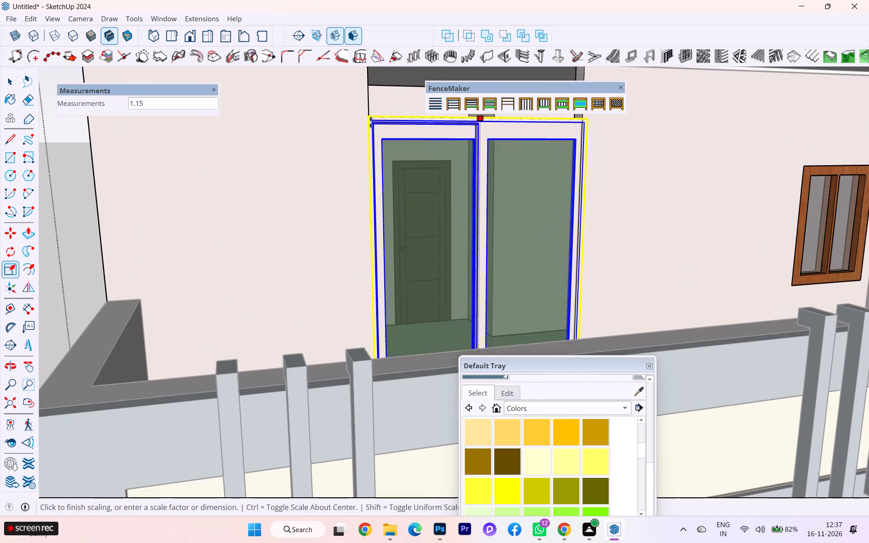
scroll(371, 122, "down", 2)
scroll(385, 84, "up", 1)
scroll(384, 84, "down", 1)
middle_click_drag(377, 87, 400, 43)
scroll(372, 121, "down", 2)
scroll(365, 132, "up", 3)
scroll(362, 136, "down", 4)
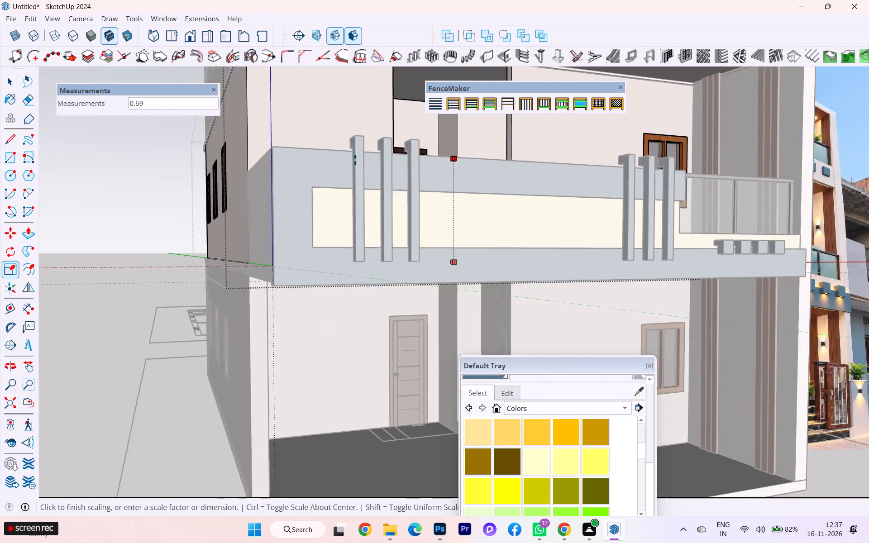
scroll(355, 160, "down", 2)
middle_click_drag(351, 164, 363, 205)
scroll(339, 212, "down", 2)
scroll(387, 116, "up", 3)
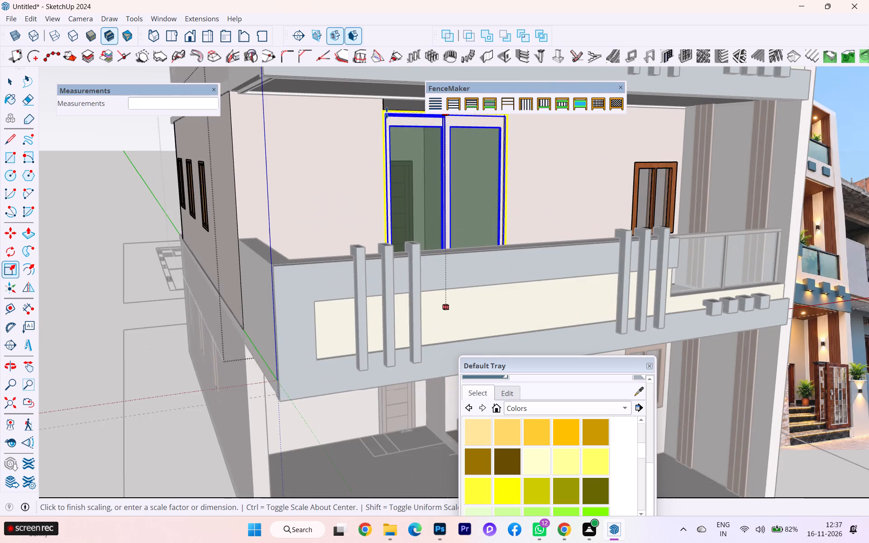
scroll(387, 105, "down", 1)
scroll(387, 102, "up", 2)
left_click(384, 95)
middle_click_drag(430, 157, 396, 179)
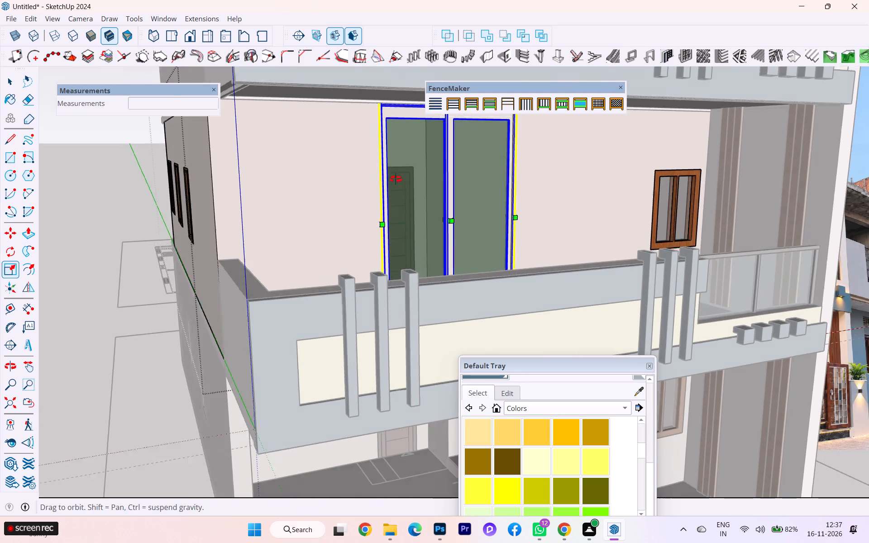
middle_click_drag(396, 179, 364, 184)
scroll(367, 178, "down", 2)
scroll(368, 179, "up", 1)
scroll(370, 180, "down", 5)
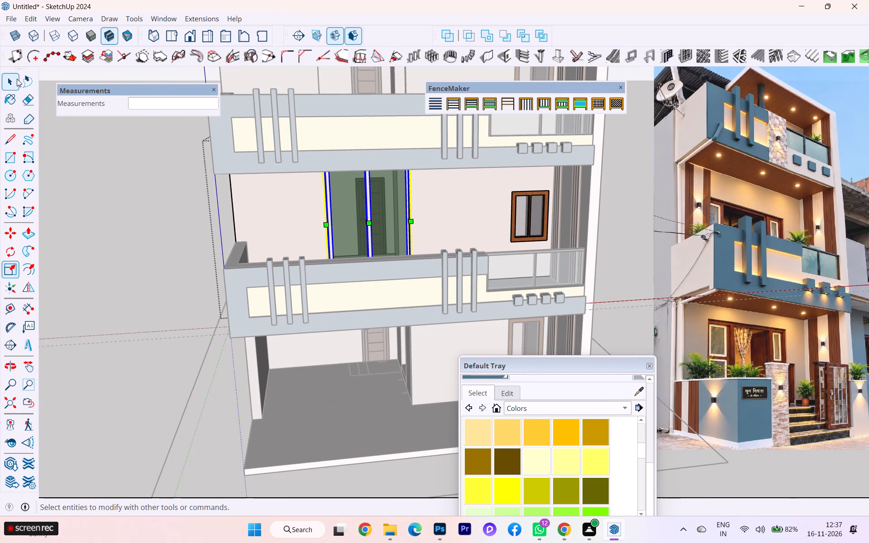
left_click(17, 79)
left_click(85, 185)
Paint the sliding door's frame with the brown wood material sampled from the neighbouring first-floor window.
scroll(343, 194, "up", 7)
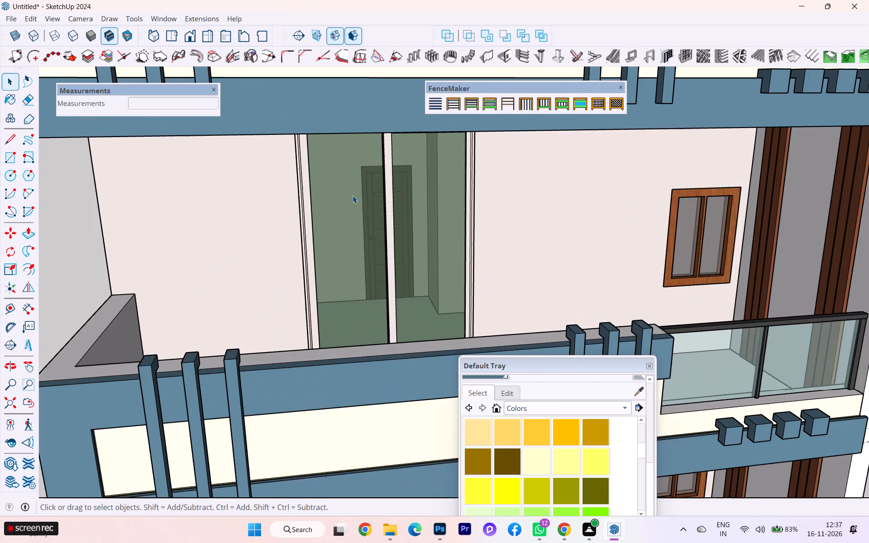
scroll(404, 201, "down", 1)
middle_click_drag(403, 201, 491, 202)
scroll(482, 213, "up", 3)
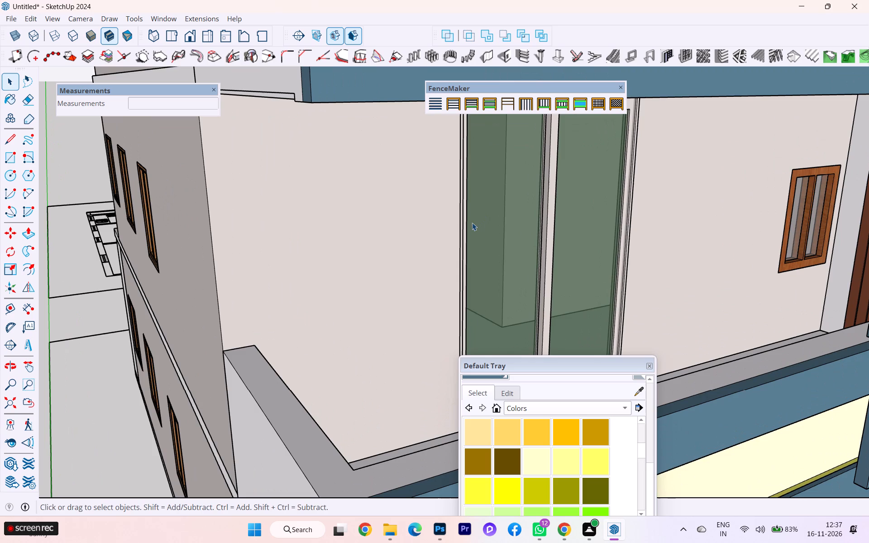
scroll(536, 231, "down", 1)
middle_click_drag(521, 236, 392, 236)
middle_click(392, 236)
scroll(379, 252, "up", 2)
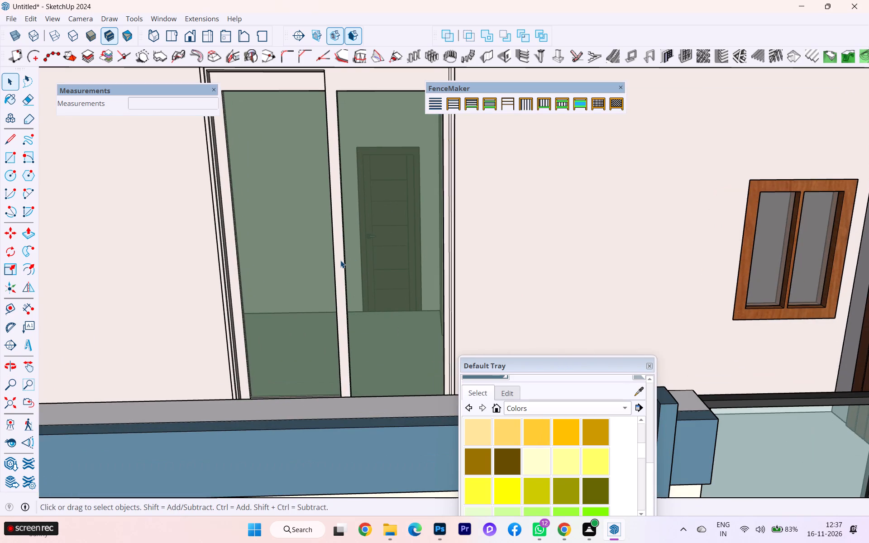
double_click(340, 260)
left_click(340, 259)
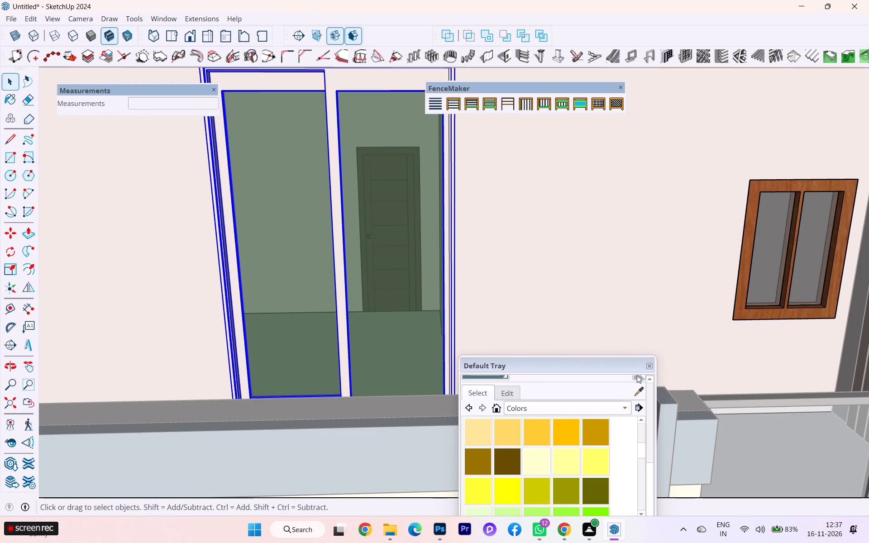
left_click(637, 392)
left_click(749, 254)
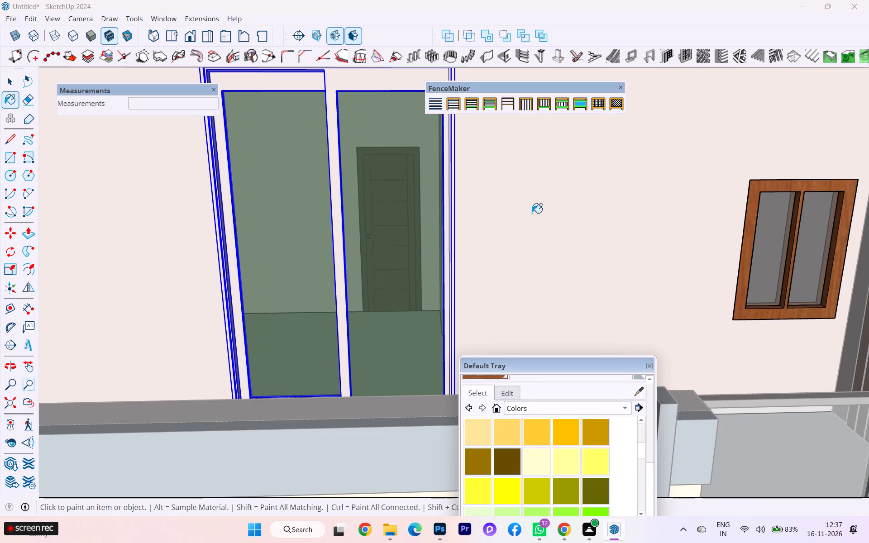
left_click(449, 214)
scroll(444, 219, "down", 2)
scroll(462, 227, "up", 1)
scroll(472, 229, "down", 11)
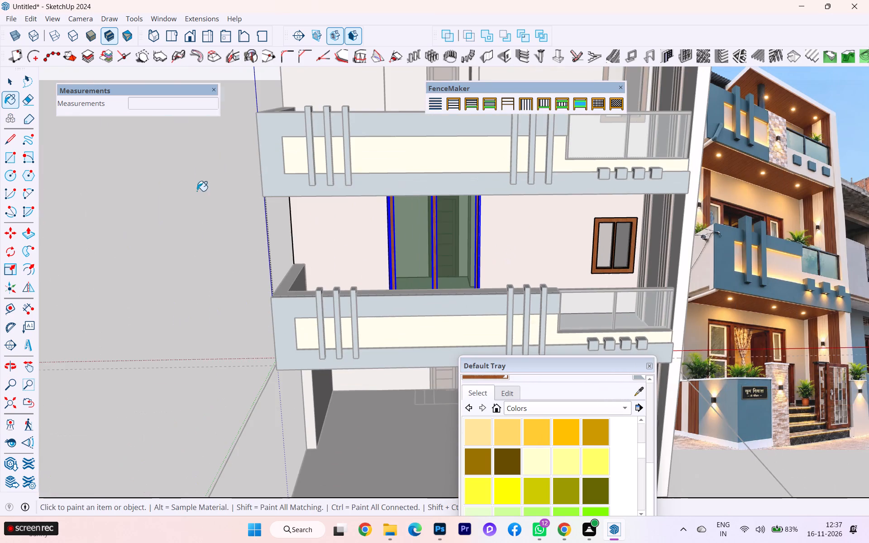
left_click(15, 82)
left_click(139, 206)
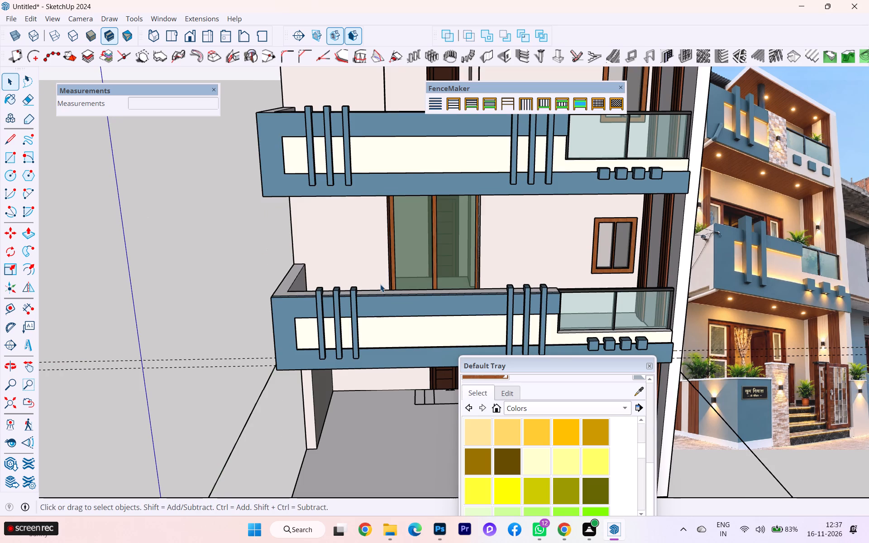
Examine the facade and the first-floor sliding door from the side and front against the reference photo.
scroll(380, 284, "down", 2)
scroll(438, 253, "down", 3)
middle_click_drag(408, 275, 592, 317)
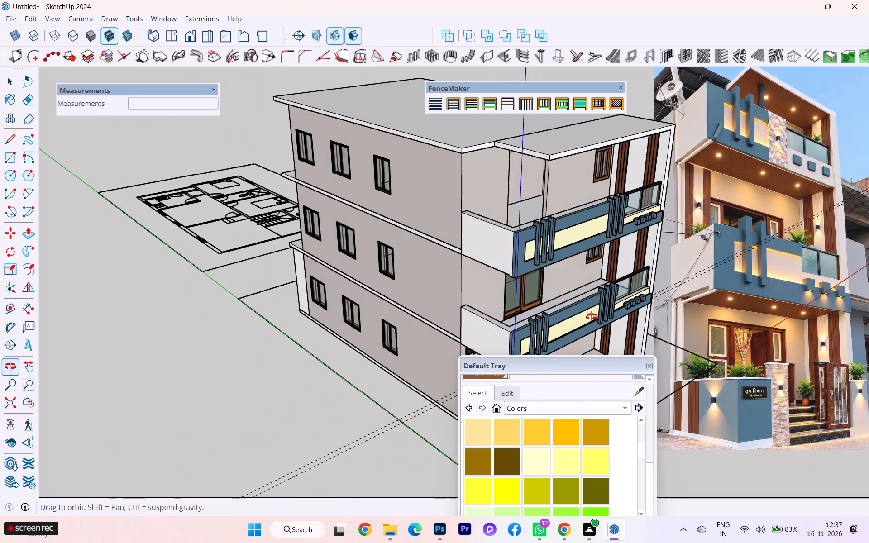
middle_click_drag(592, 317, 432, 310)
scroll(372, 278, "up", 6)
scroll(470, 294, "down", 2)
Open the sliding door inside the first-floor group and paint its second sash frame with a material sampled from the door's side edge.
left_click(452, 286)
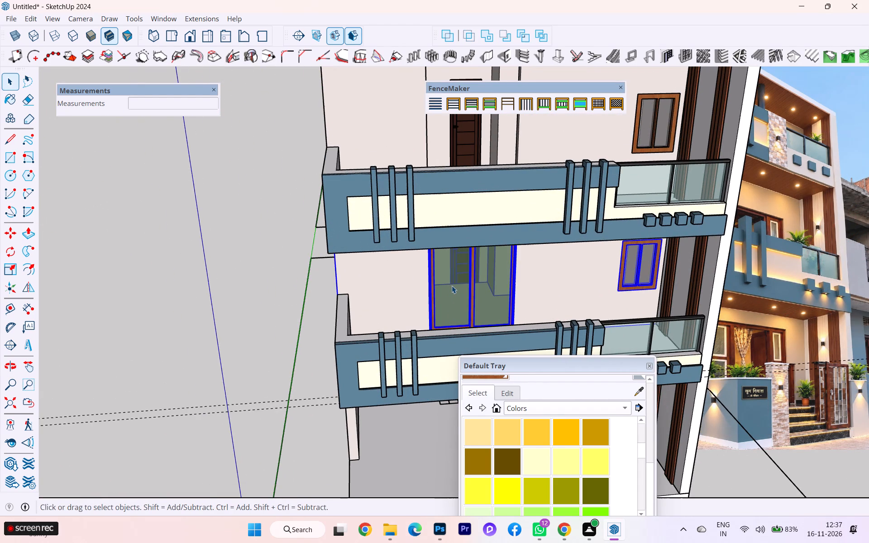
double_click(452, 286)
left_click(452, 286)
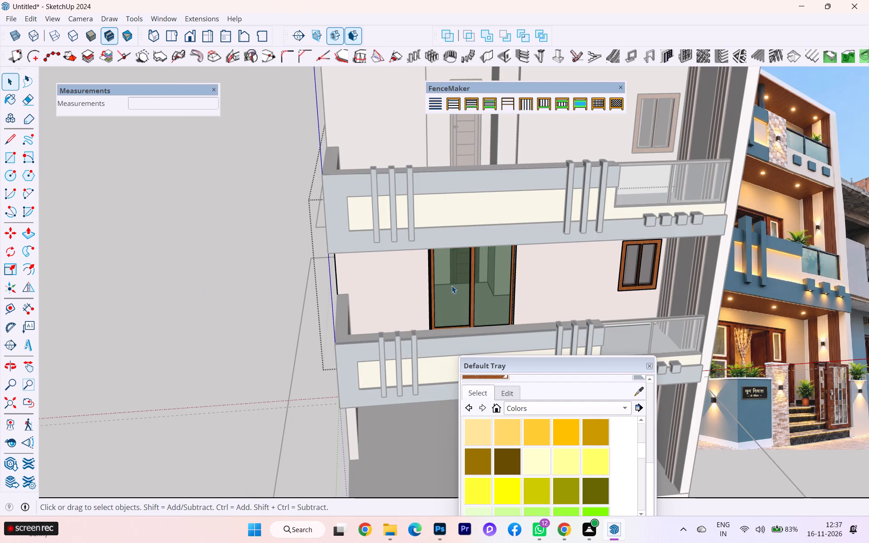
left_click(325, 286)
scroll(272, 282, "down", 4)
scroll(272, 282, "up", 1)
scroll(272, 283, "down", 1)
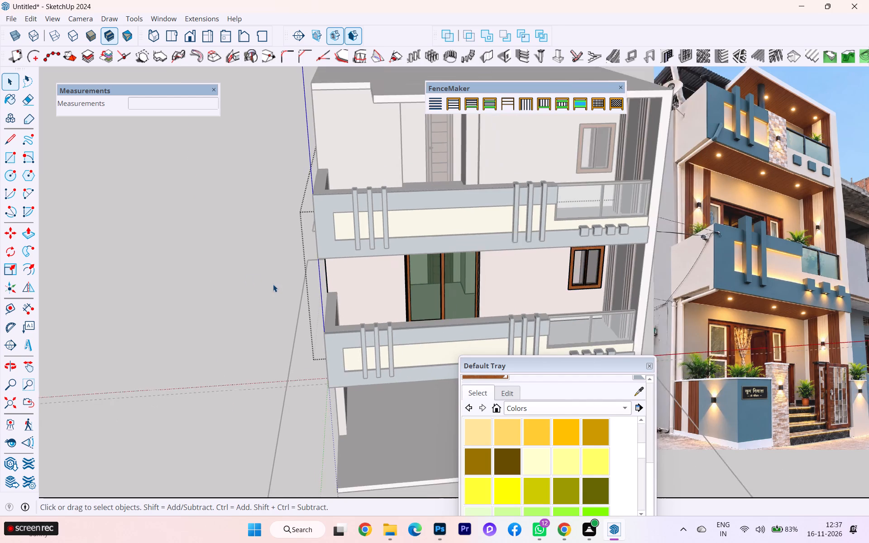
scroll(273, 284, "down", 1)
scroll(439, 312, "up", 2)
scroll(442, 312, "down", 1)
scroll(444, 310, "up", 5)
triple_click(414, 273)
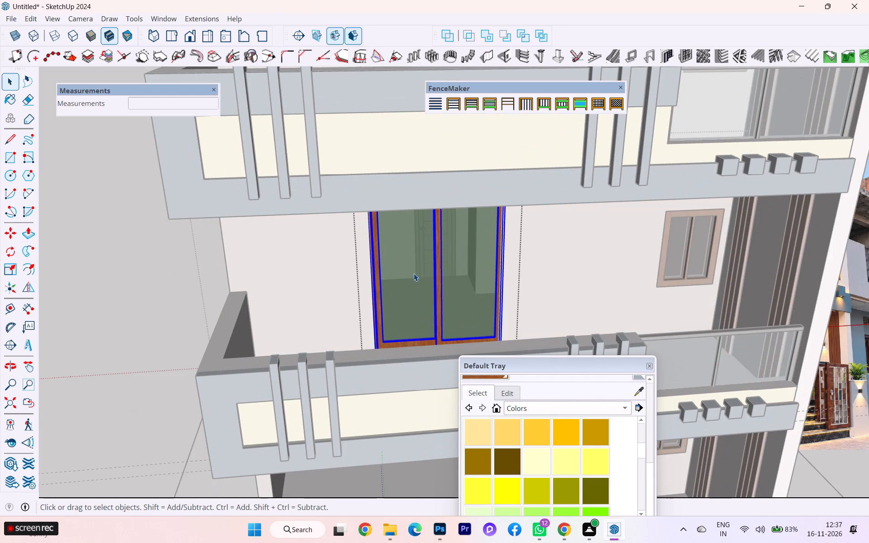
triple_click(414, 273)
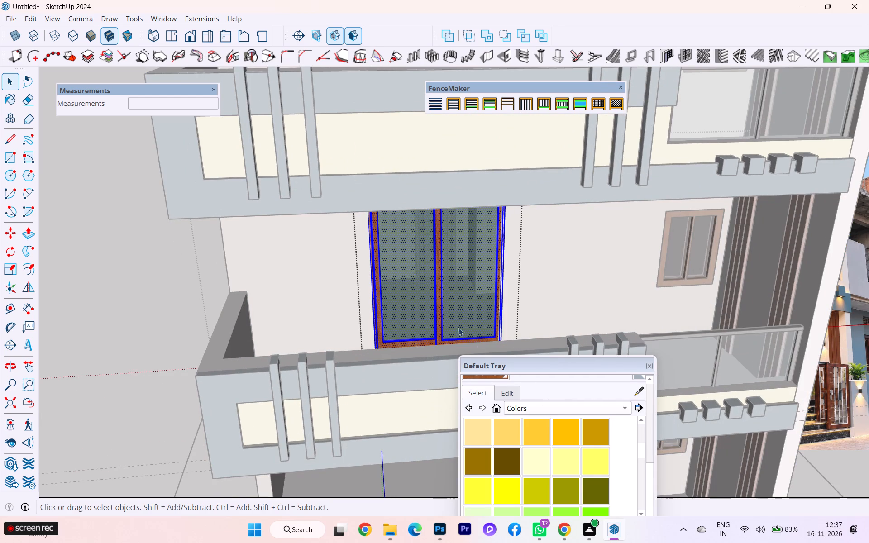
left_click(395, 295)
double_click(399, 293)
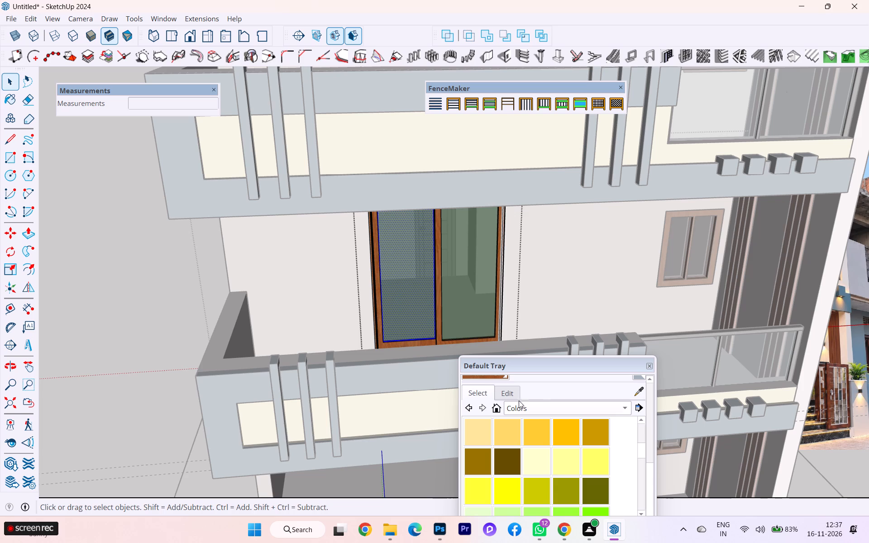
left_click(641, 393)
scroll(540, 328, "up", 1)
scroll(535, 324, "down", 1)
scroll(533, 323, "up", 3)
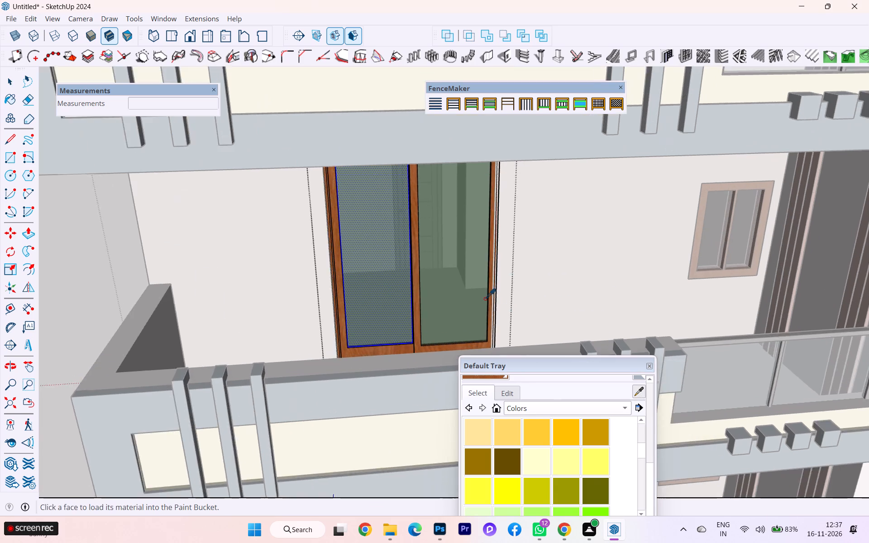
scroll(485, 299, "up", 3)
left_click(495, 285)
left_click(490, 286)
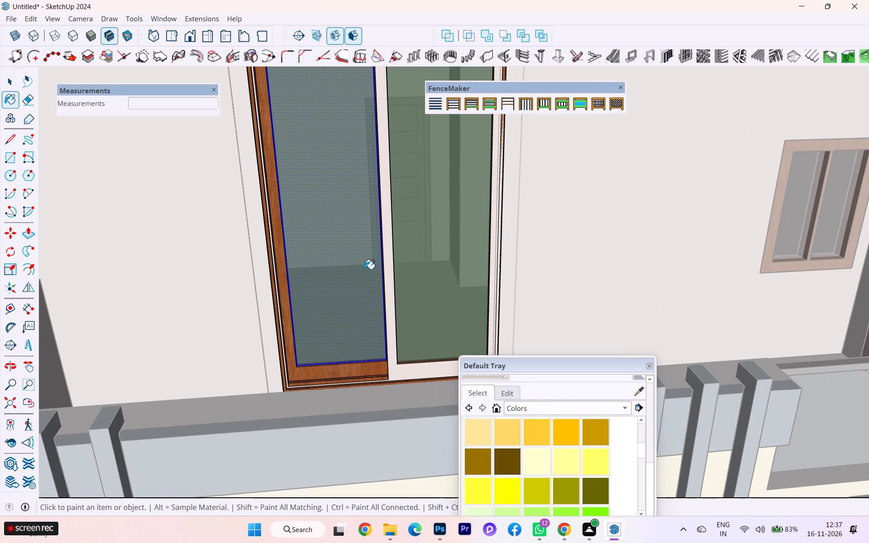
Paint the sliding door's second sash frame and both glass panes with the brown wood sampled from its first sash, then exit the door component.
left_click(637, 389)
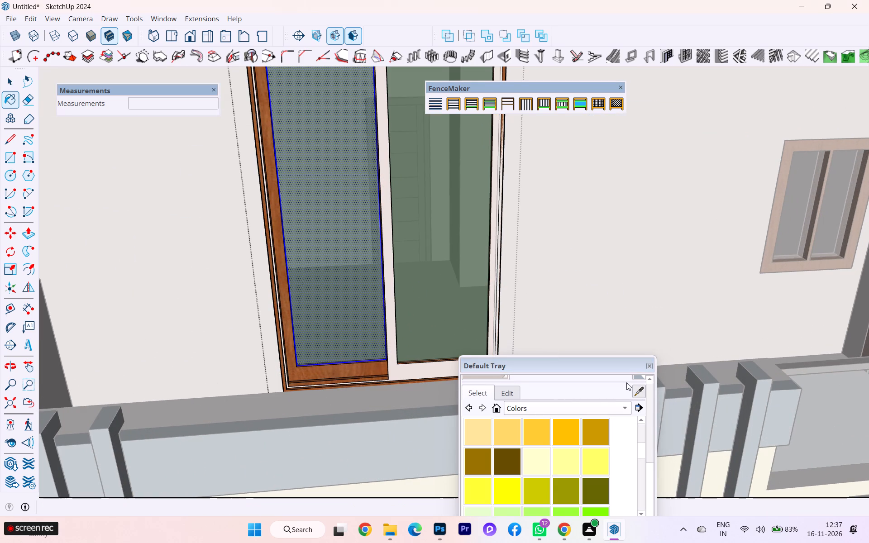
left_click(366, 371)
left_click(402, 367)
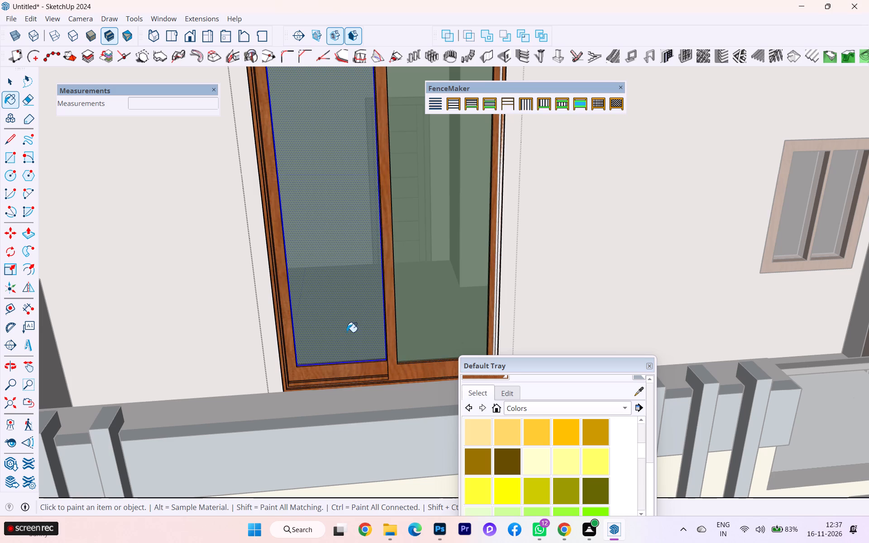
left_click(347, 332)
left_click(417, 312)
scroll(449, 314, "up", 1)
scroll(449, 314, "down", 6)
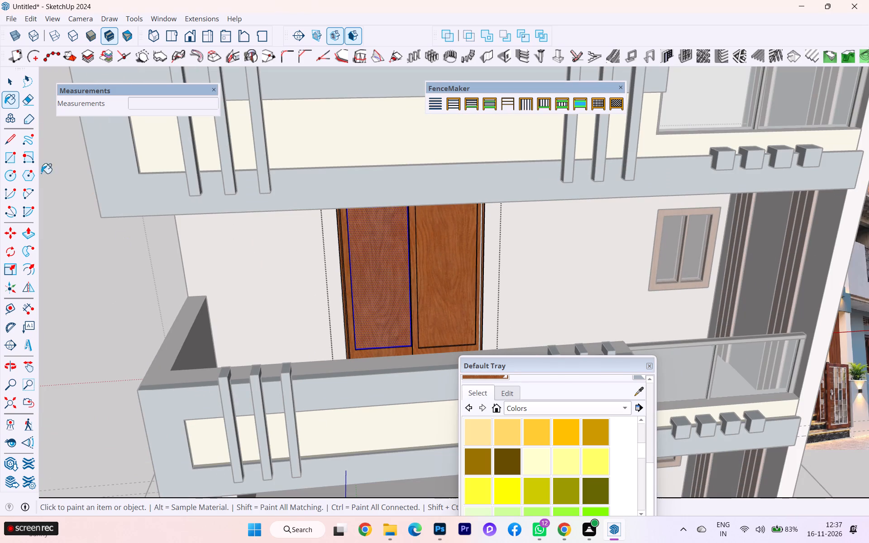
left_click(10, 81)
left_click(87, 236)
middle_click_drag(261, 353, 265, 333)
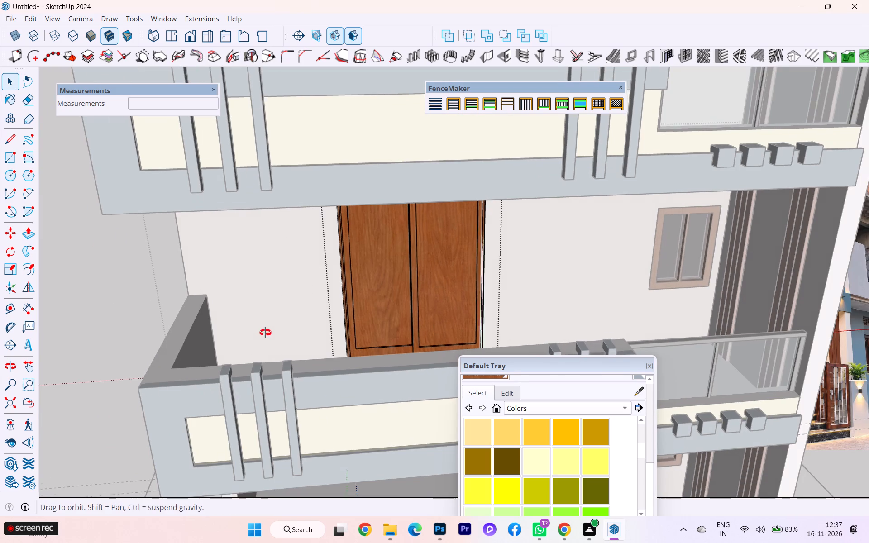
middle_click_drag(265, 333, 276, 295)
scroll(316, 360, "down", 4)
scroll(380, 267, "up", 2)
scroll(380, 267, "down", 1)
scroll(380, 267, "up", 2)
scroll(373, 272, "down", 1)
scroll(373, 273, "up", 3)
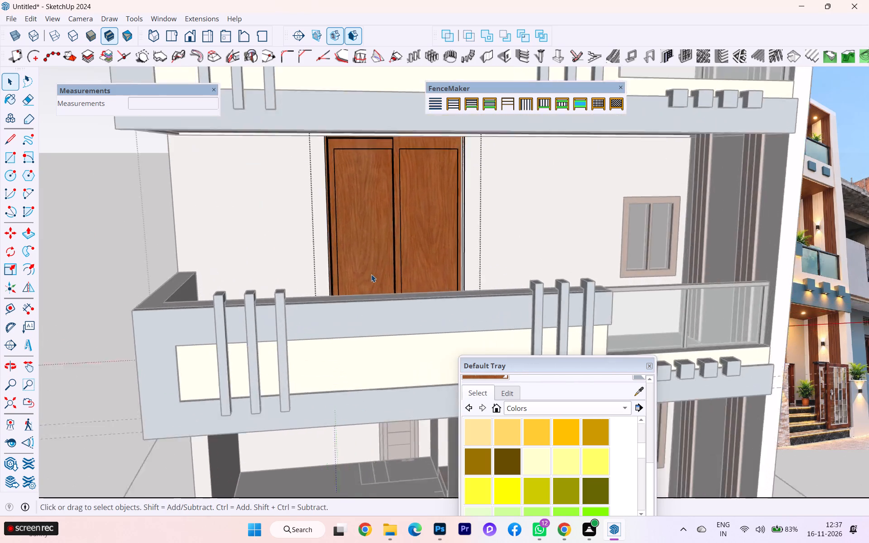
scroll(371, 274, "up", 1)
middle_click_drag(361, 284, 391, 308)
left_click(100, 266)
Examine the all-wood first-floor door from the front and below against the reference photo.
scroll(146, 283, "down", 3)
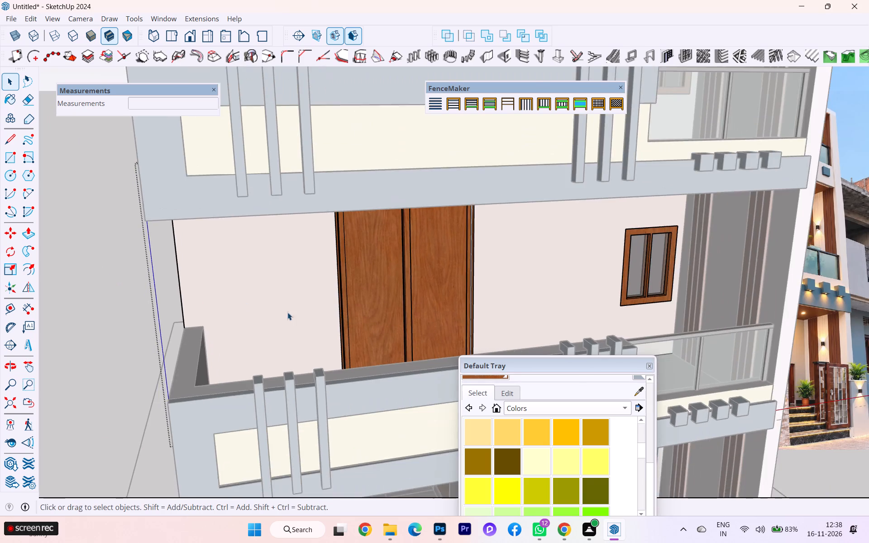
scroll(320, 316, "down", 1)
scroll(279, 314, "down", 1)
scroll(277, 315, "up", 1)
scroll(276, 315, "down", 2)
scroll(361, 313, "down", 5)
middle_click_drag(353, 292, 331, 242)
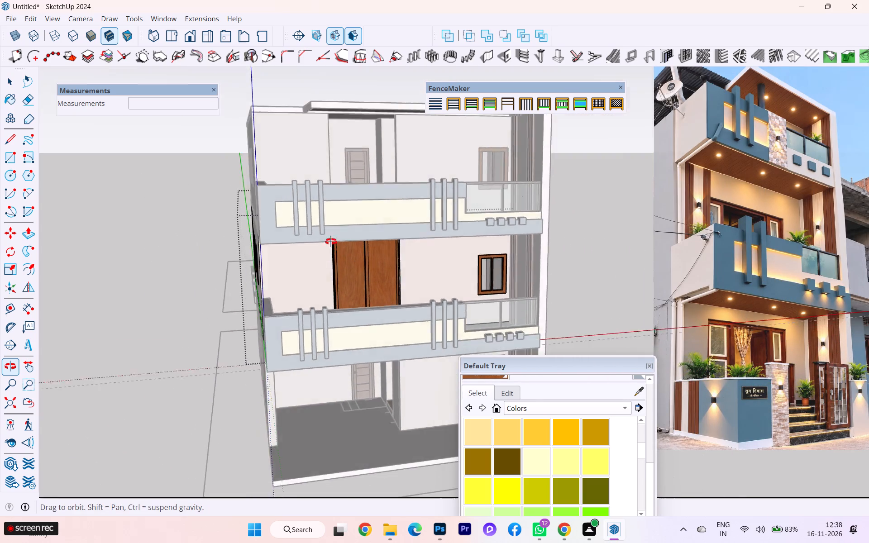
middle_click_drag(331, 242, 272, 237)
scroll(306, 228, "up", 2)
scroll(316, 226, "down", 3)
scroll(316, 226, "up", 4)
scroll(324, 234, "down", 2)
scroll(324, 234, "up", 3)
scroll(324, 234, "down", 1)
scroll(324, 234, "up", 3)
scroll(330, 238, "down", 1)
scroll(330, 238, "up", 3)
scroll(330, 238, "down", 2)
scroll(330, 238, "up", 5)
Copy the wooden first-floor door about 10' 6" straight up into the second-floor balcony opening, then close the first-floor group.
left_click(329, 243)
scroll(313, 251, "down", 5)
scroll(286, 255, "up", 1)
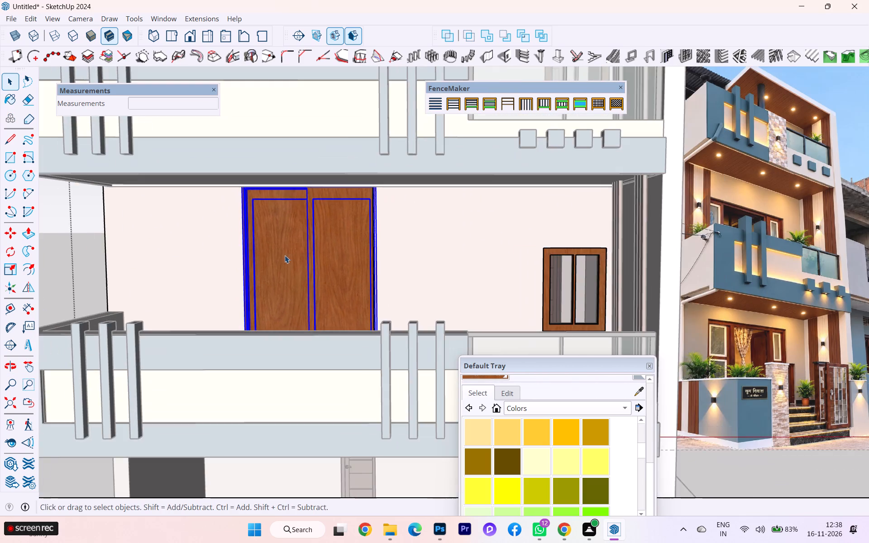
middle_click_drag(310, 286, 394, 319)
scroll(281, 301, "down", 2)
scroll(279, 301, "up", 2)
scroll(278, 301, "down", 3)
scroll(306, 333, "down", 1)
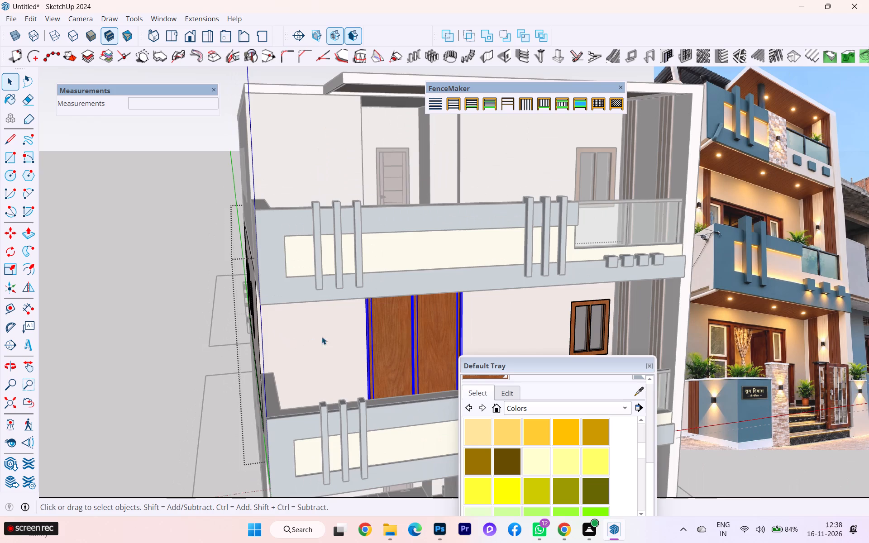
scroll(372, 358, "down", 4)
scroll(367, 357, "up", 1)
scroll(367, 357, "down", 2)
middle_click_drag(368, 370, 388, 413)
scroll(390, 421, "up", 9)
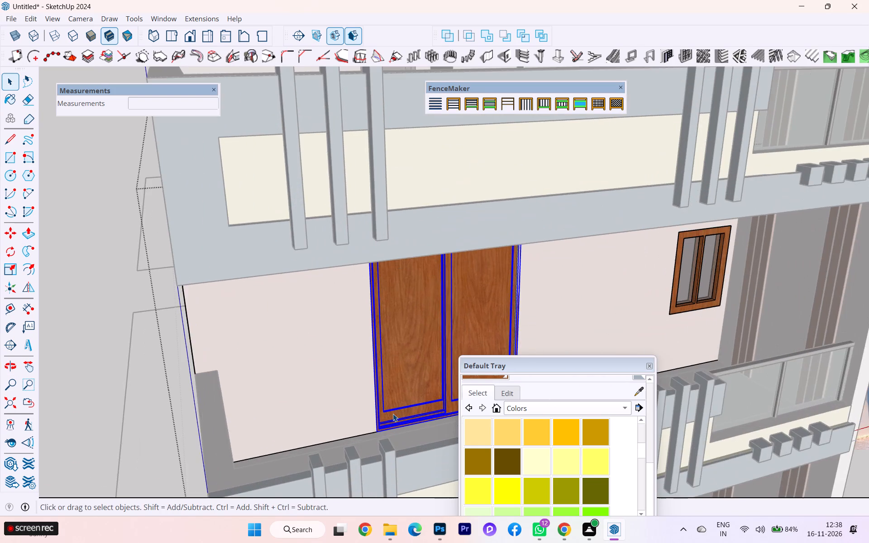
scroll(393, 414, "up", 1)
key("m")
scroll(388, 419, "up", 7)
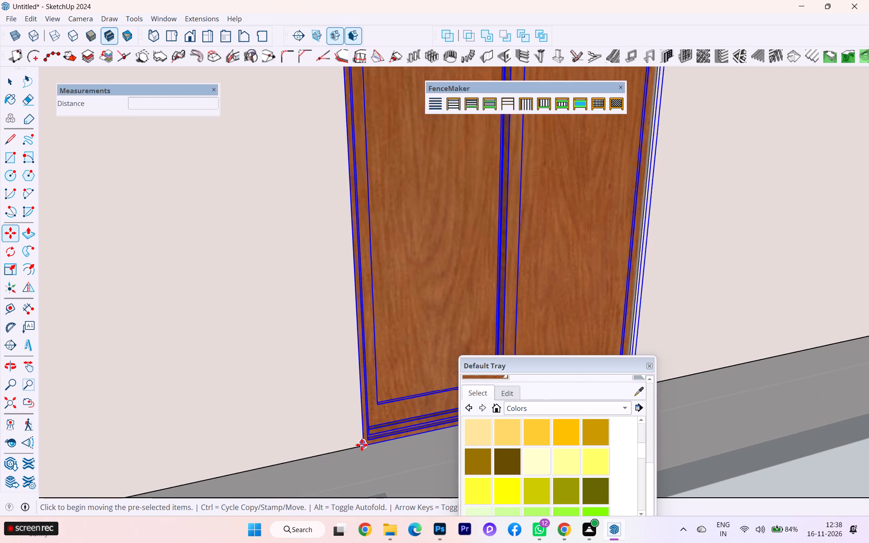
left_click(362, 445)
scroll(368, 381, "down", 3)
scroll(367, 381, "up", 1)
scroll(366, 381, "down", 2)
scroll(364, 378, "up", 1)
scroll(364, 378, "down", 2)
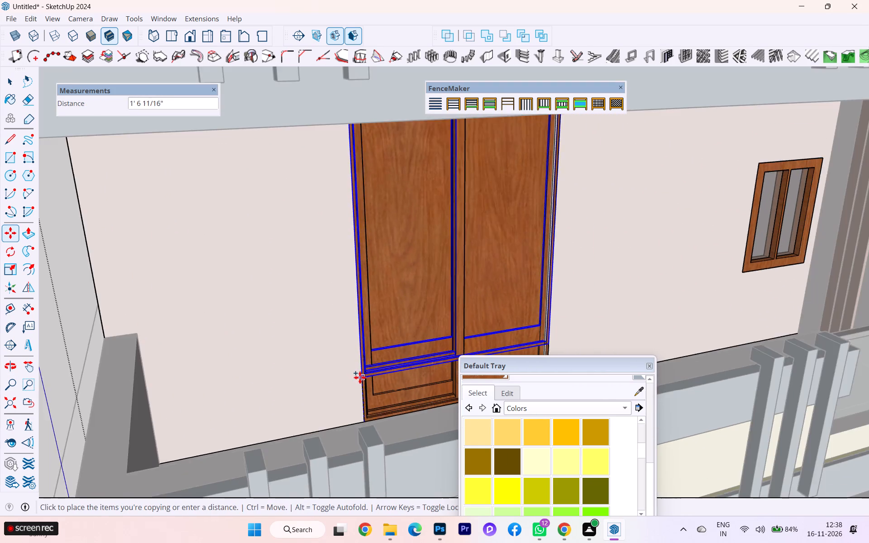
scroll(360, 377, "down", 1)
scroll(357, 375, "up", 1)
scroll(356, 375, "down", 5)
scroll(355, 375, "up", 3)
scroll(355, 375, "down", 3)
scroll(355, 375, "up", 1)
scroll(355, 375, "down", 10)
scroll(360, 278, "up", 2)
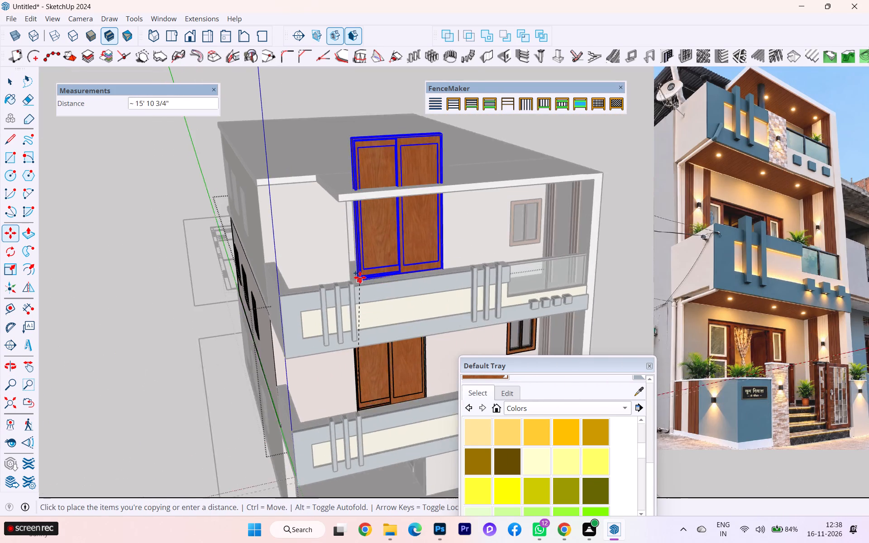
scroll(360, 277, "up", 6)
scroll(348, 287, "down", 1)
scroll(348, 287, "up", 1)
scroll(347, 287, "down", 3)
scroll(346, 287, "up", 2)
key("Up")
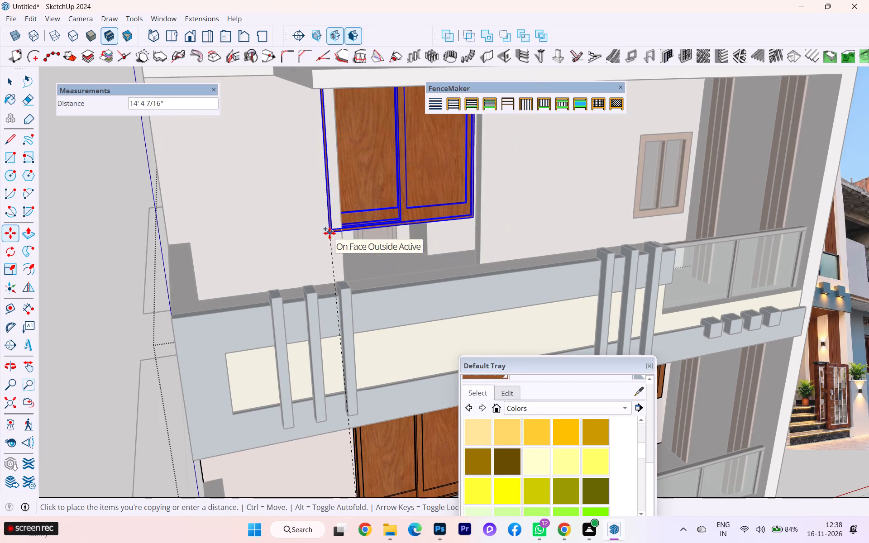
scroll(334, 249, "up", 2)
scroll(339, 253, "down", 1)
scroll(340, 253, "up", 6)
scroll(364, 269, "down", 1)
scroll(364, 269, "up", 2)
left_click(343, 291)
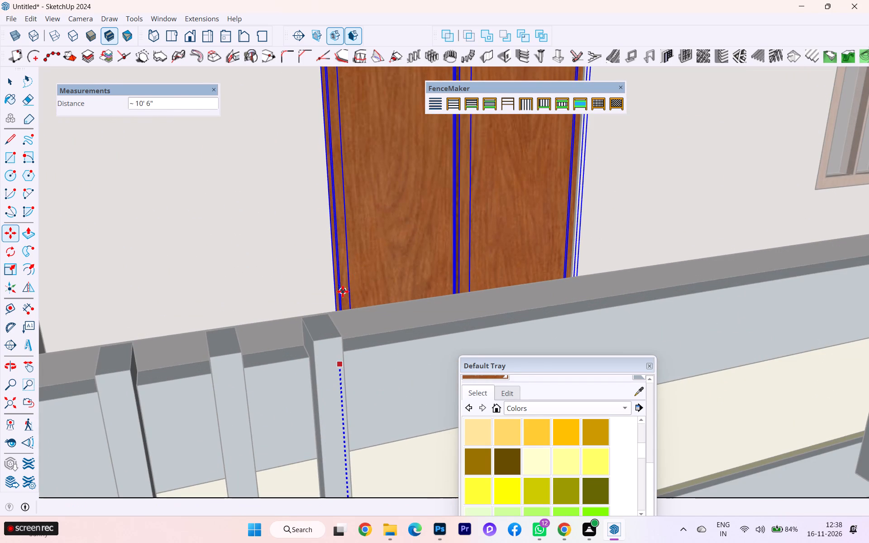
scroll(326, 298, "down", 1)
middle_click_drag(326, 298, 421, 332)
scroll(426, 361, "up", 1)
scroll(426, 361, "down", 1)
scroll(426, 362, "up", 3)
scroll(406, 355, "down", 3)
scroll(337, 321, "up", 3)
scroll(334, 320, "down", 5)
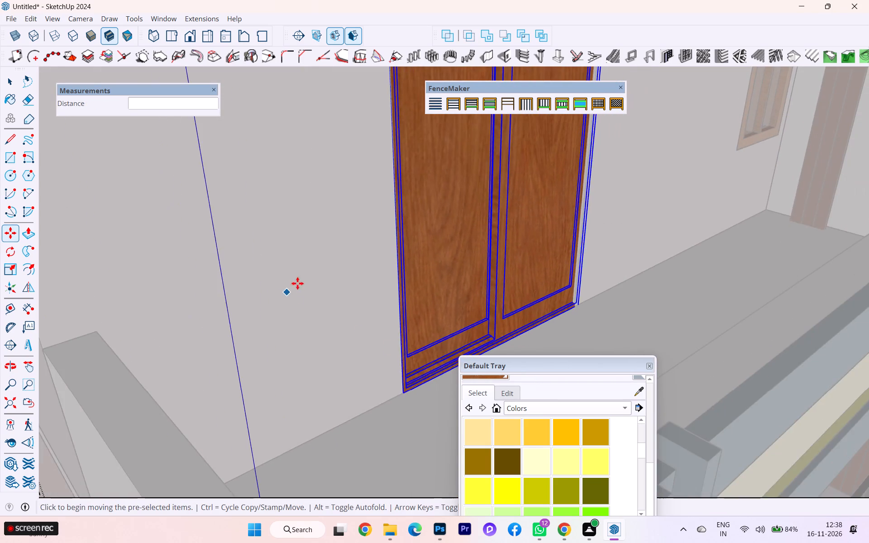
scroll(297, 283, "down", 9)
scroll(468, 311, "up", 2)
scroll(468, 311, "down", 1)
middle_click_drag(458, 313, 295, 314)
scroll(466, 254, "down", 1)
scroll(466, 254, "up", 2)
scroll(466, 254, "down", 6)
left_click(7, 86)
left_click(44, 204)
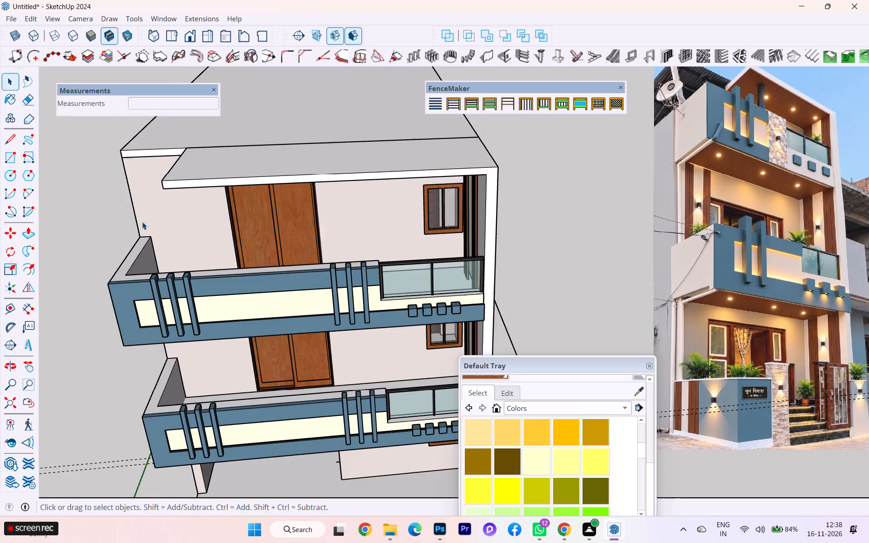
Delete the first-floor group that contains the walls, window and both wooden doors.
scroll(148, 223, "down", 2)
middle_click_drag(155, 220, 161, 123)
scroll(305, 251, "down", 5)
scroll(264, 140, "up", 9)
scroll(258, 143, "down", 2)
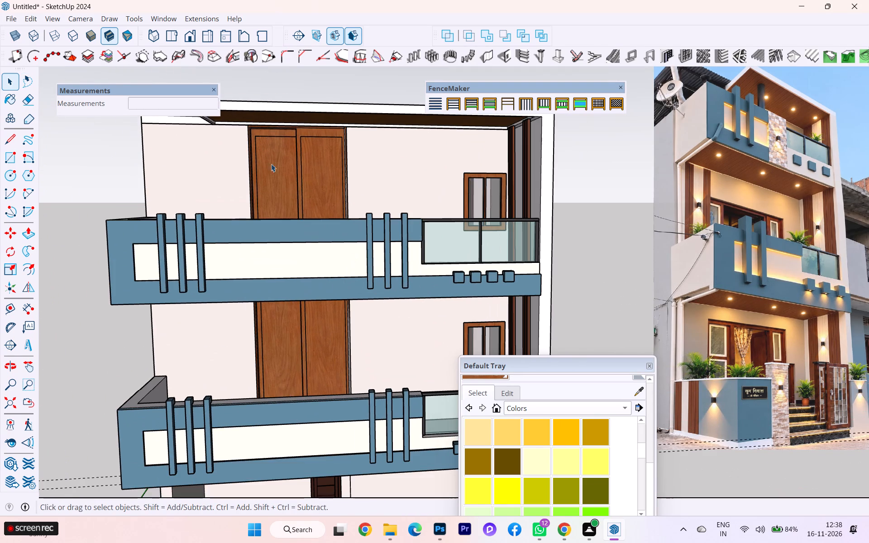
middle_click_drag(263, 164, 293, 173)
left_click(306, 187)
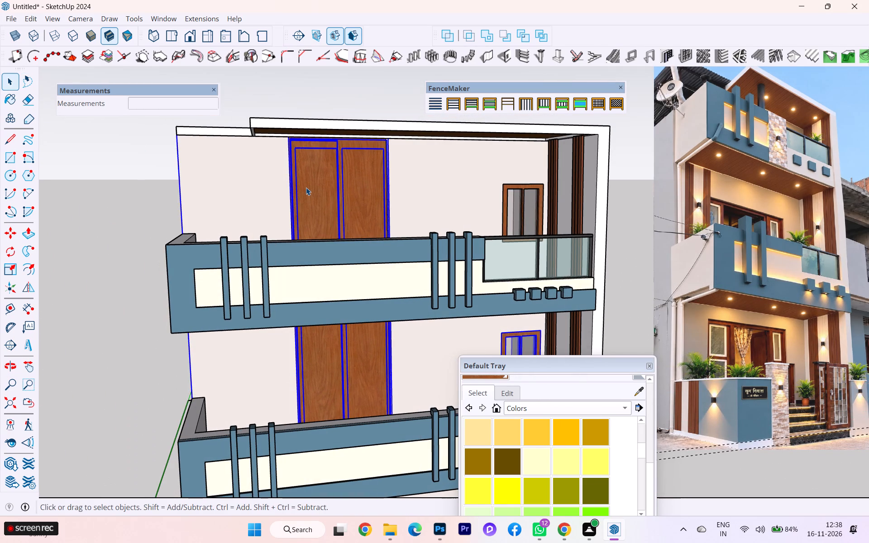
key("Delete")
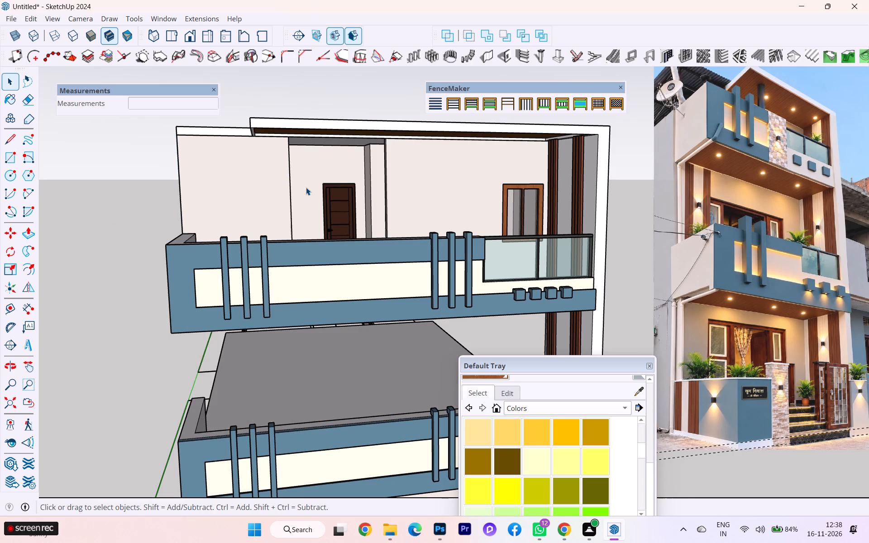
Search 3D Warehouse for "DOUBLE DOOR" models in place of the earlier sliding door search.
left_click(4, 462)
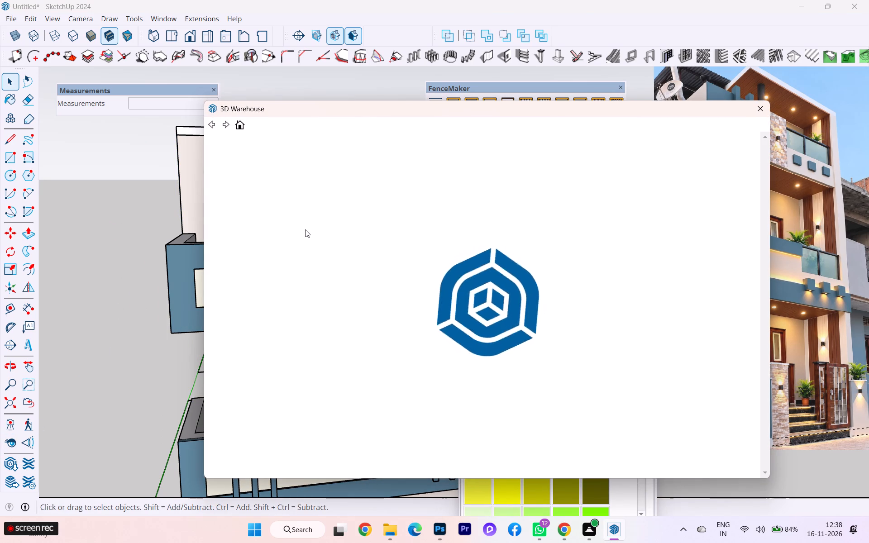
left_click_drag(446, 147, 249, 154)
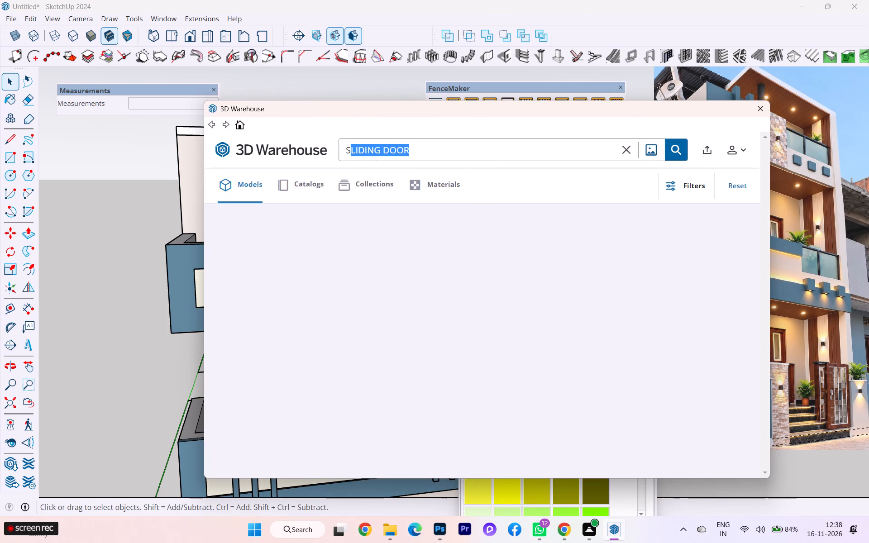
left_click_drag(249, 154, 212, 153)
key("BackSpace")
key("BackSpace")
key("BackSpace")
type("DOUN")
key("BackSpace")
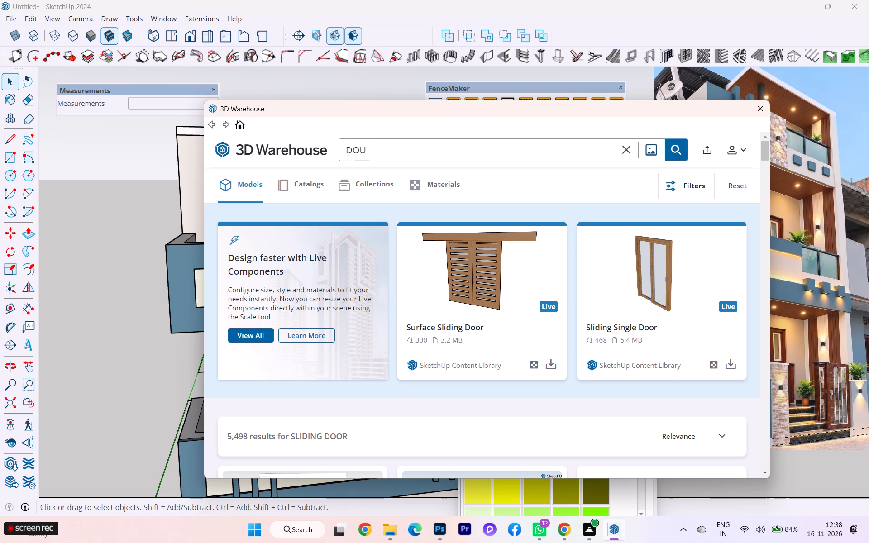
type("BLE")
key("space")
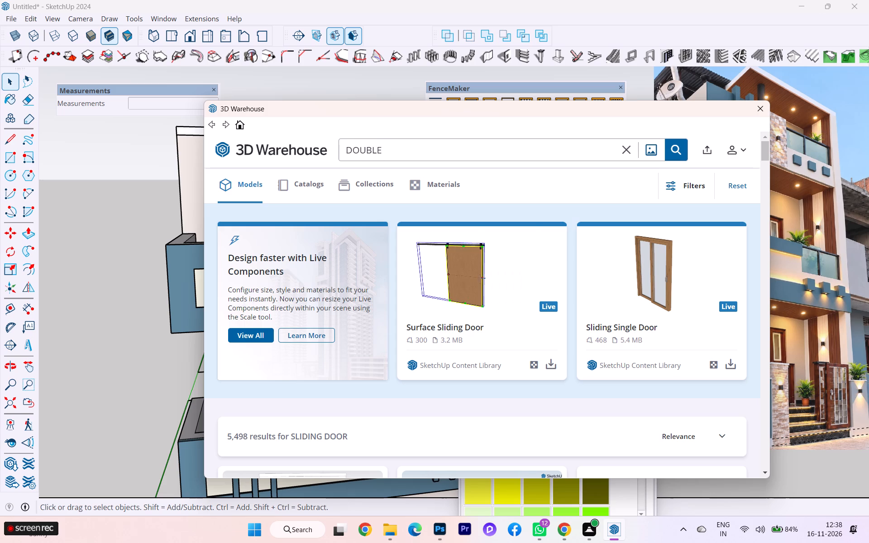
key("f")
key("BackSpace")
type("DOOR")
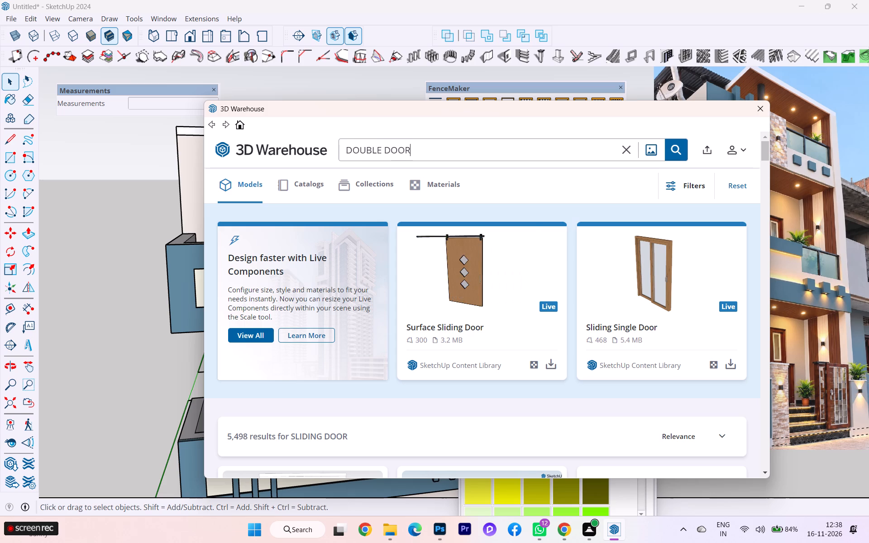
key("Return")
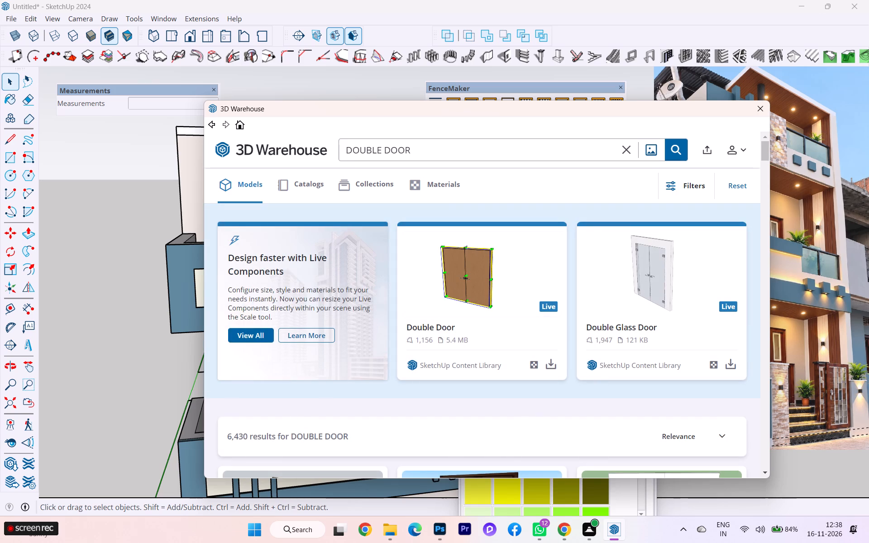
Browse the double door models for a wooden two-leaf door that suits the balcony openings in the reference photo.
scroll(301, 305, "down", 3)
scroll(302, 362, "down", 1)
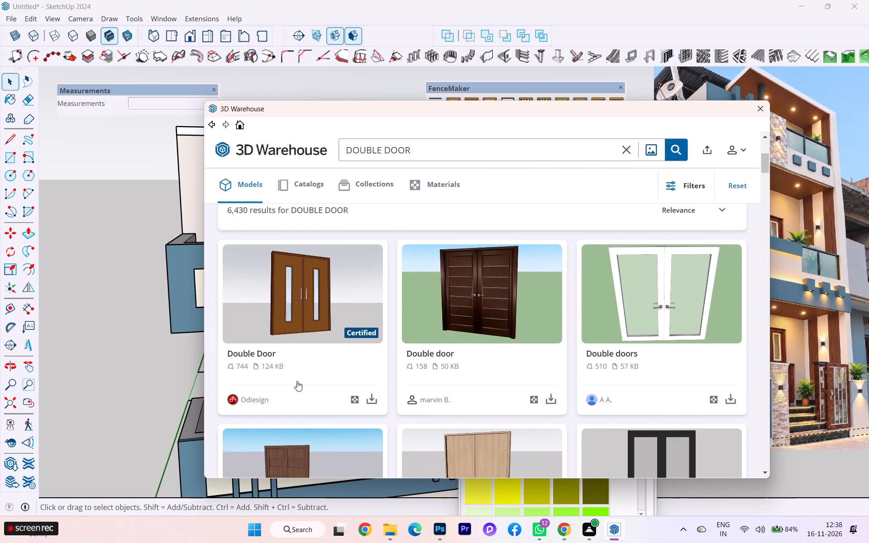
scroll(297, 381, "up", 1)
scroll(297, 381, "down", 4)
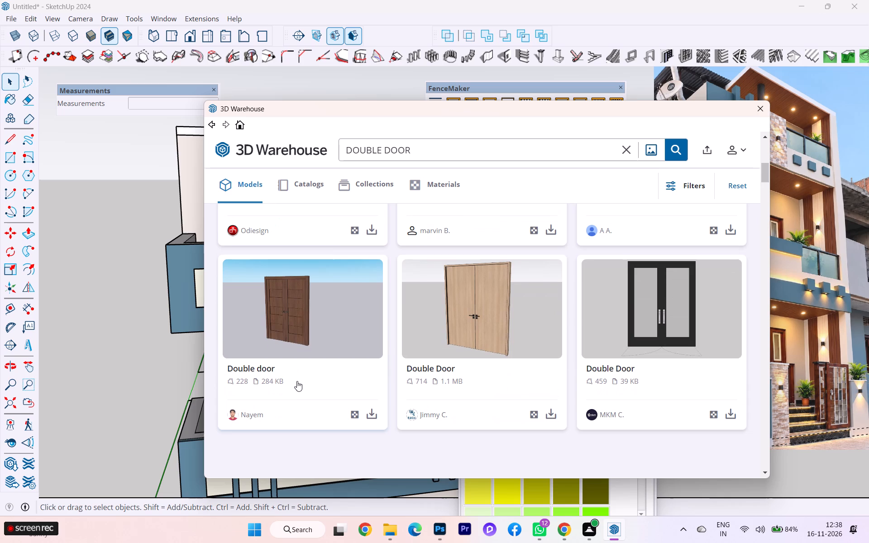
scroll(297, 381, "down", 7)
scroll(297, 381, "up", 1)
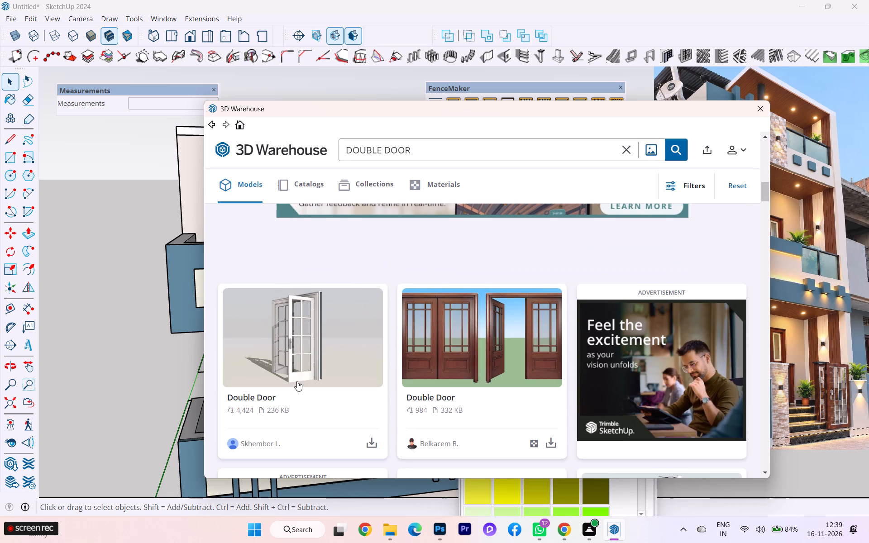
scroll(305, 382, "down", 5)
scroll(305, 382, "up", 2)
scroll(305, 382, "down", 3)
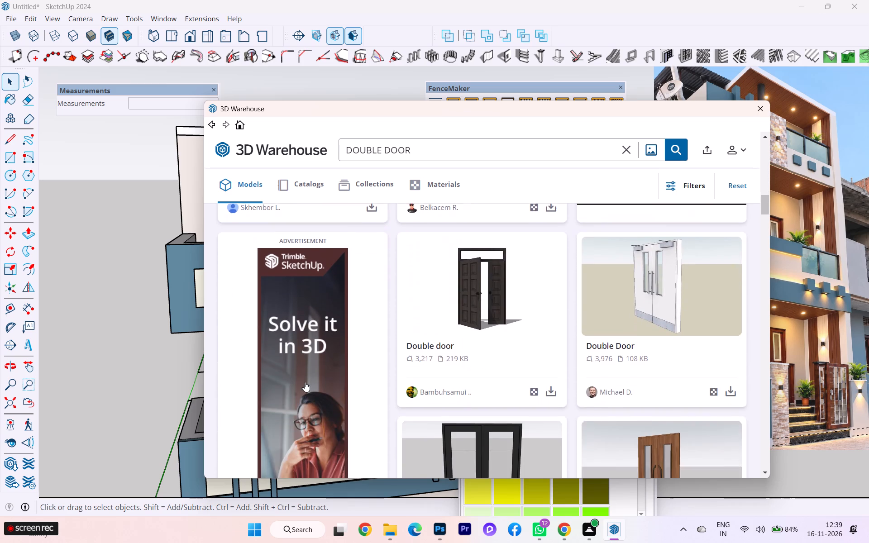
scroll(305, 382, "down", 2)
scroll(305, 384, "up", 3)
scroll(306, 385, "down", 3)
scroll(307, 395, "up", 2)
scroll(307, 395, "down", 6)
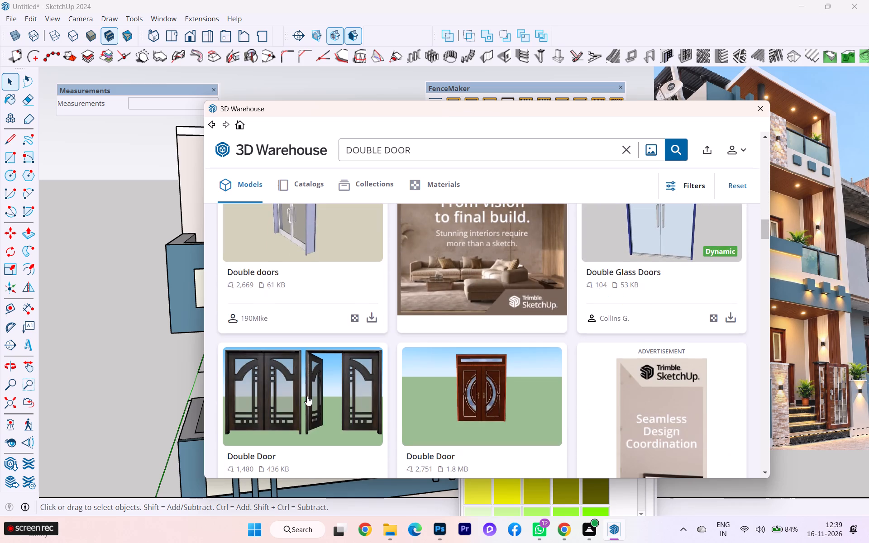
scroll(307, 396, "down", 3)
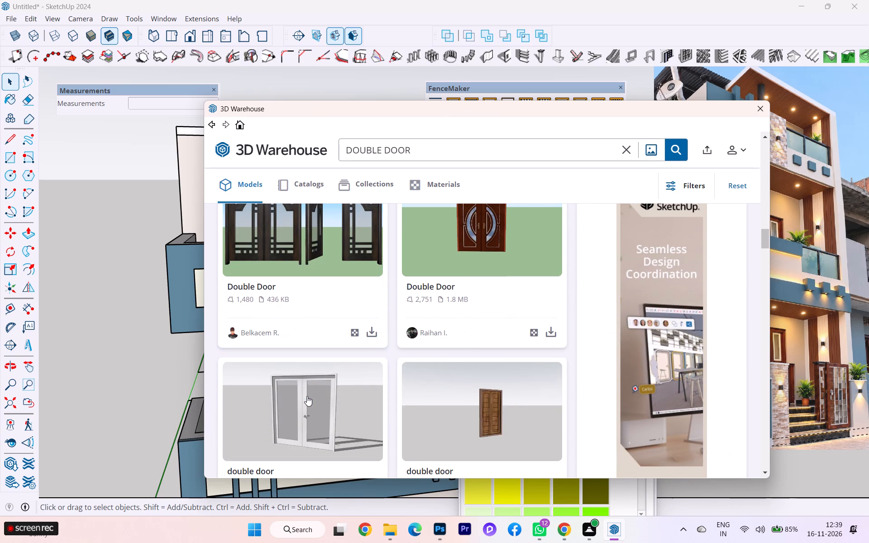
scroll(307, 396, "down", 6)
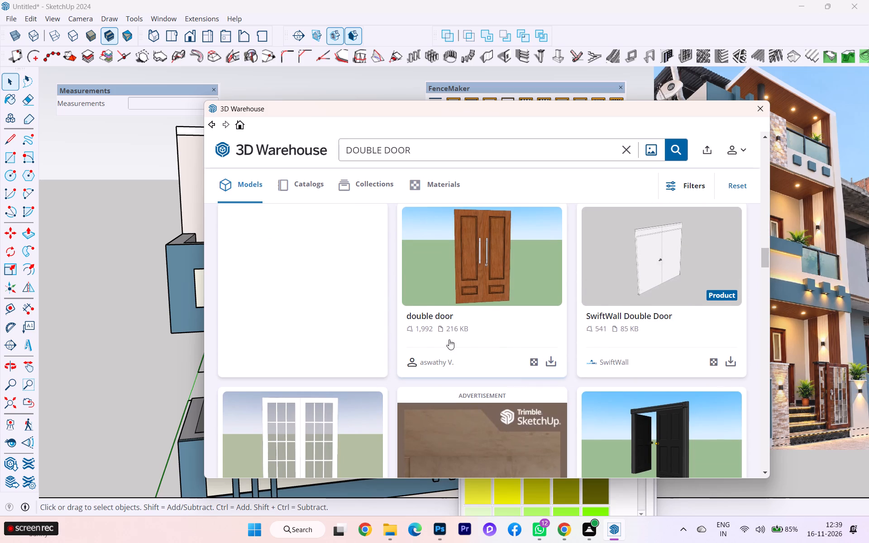
scroll(437, 342, "down", 1)
scroll(437, 343, "up", 2)
scroll(436, 343, "down", 1)
scroll(434, 345, "up", 2)
scroll(431, 350, "down", 4)
scroll(428, 355, "up", 1)
scroll(428, 355, "down", 6)
scroll(428, 357, "up", 1)
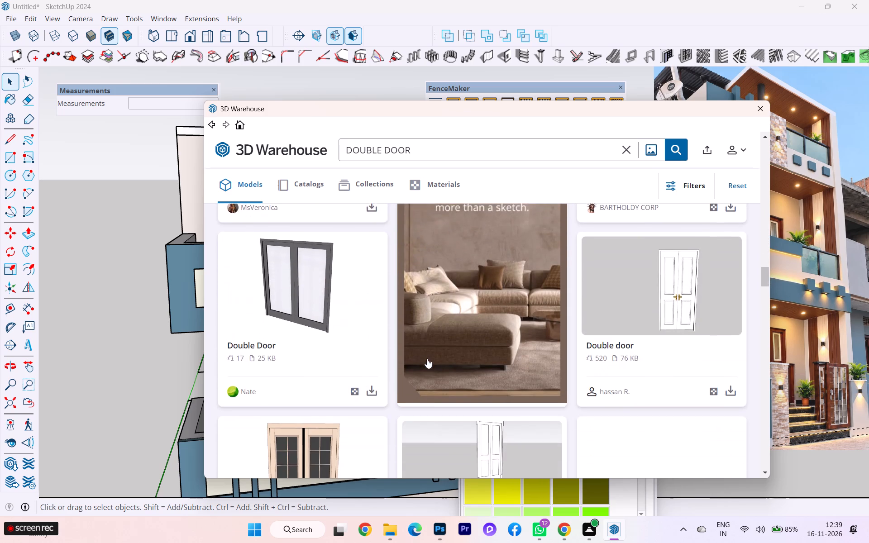
scroll(427, 359, "down", 3)
scroll(425, 360, "up", 1)
scroll(402, 365, "down", 1)
scroll(401, 366, "up", 2)
scroll(401, 366, "down", 6)
scroll(390, 370, "up", 2)
scroll(390, 370, "down", 1)
scroll(390, 370, "up", 1)
scroll(390, 370, "down", 5)
scroll(390, 371, "up", 3)
scroll(390, 371, "down", 1)
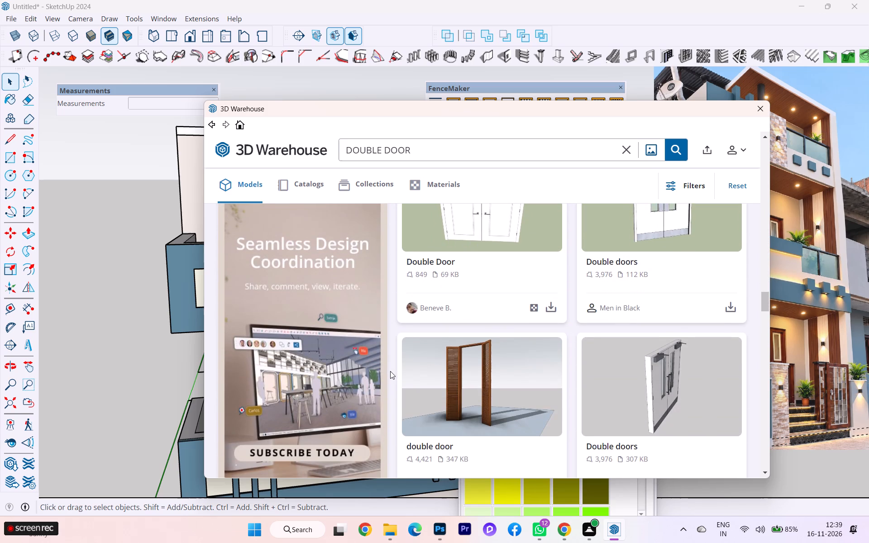
scroll(393, 370, "down", 4)
scroll(393, 370, "up", 2)
scroll(393, 370, "down", 2)
scroll(394, 370, "up", 1)
scroll(400, 370, "down", 4)
scroll(402, 372, "up", 3)
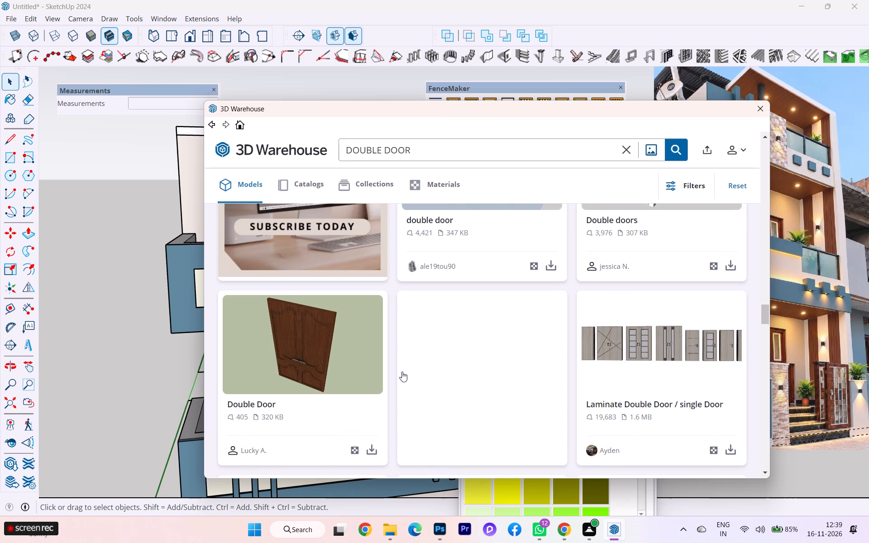
scroll(363, 390, "down", 4)
scroll(363, 390, "up", 1)
scroll(363, 390, "down", 3)
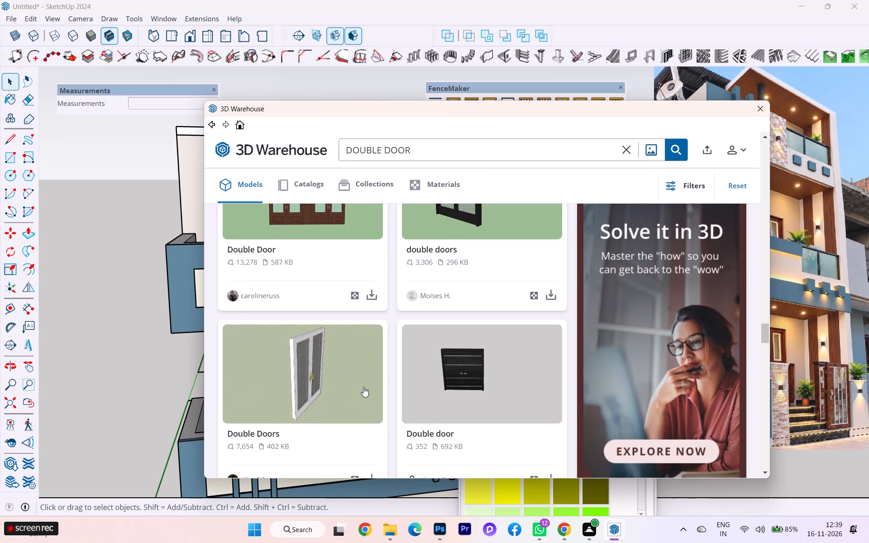
scroll(366, 385, "down", 4)
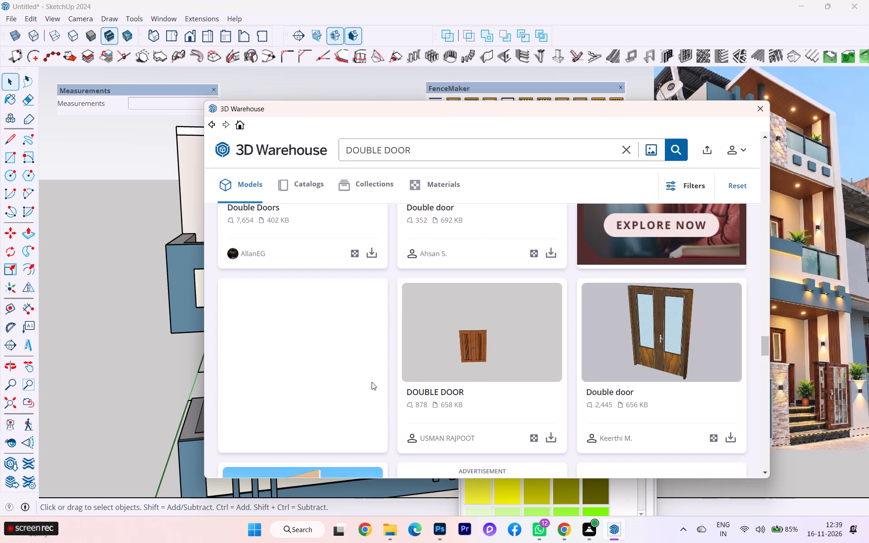
scroll(455, 406, "down", 5)
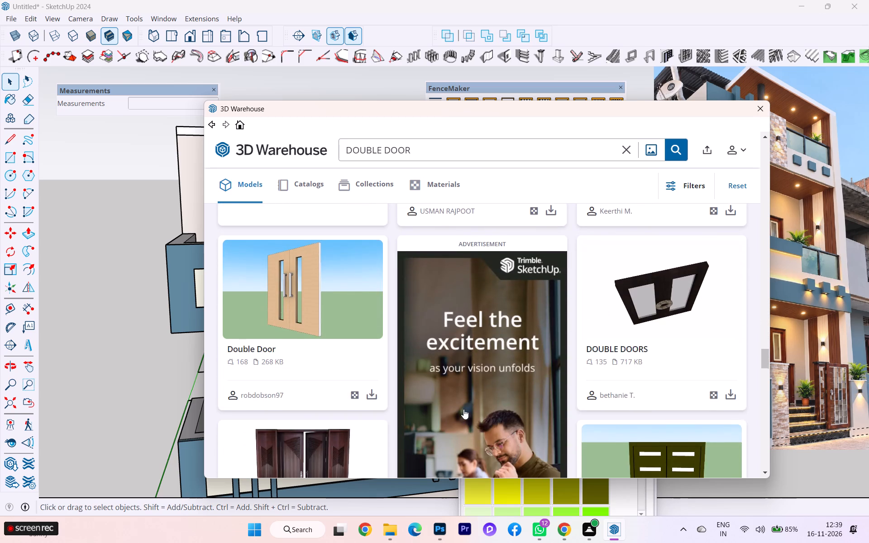
scroll(463, 409, "down", 4)
scroll(463, 409, "up", 1)
scroll(463, 409, "down", 1)
scroll(463, 409, "up", 2)
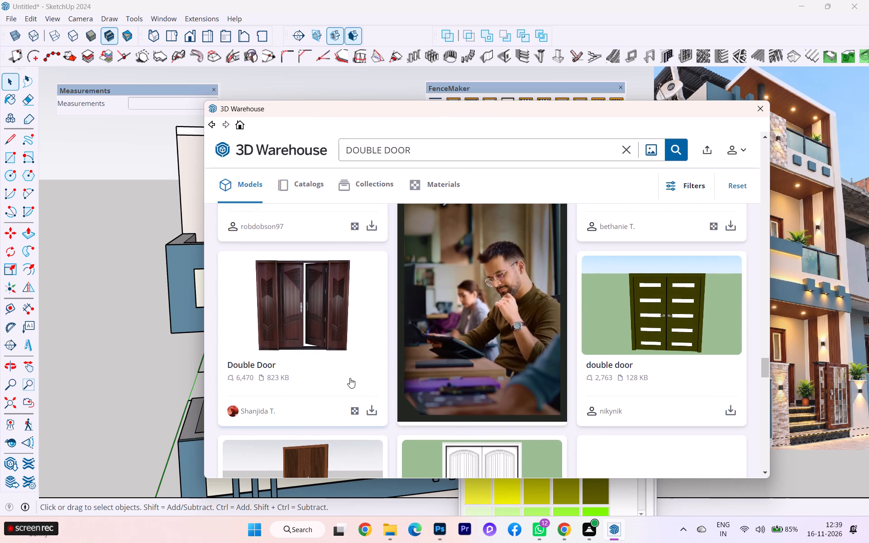
scroll(348, 374, "down", 3)
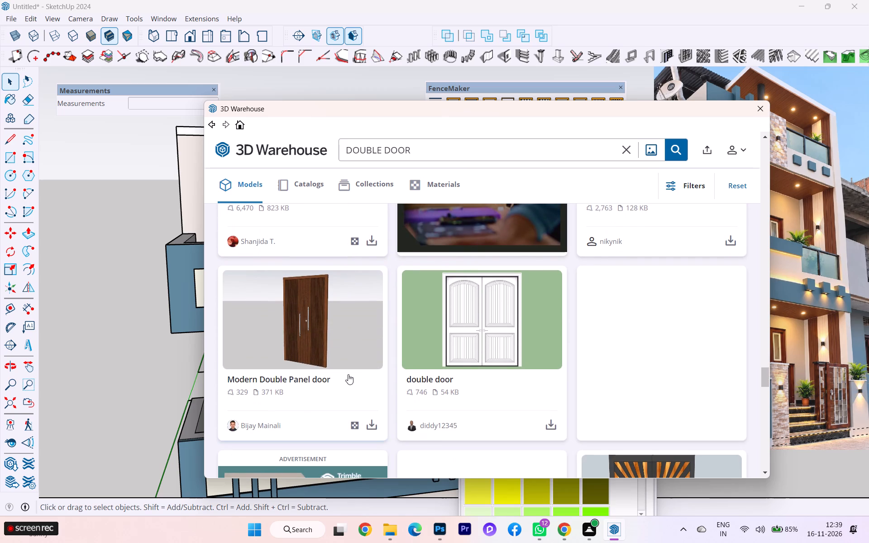
scroll(350, 376, "down", 2)
scroll(396, 376, "down", 2)
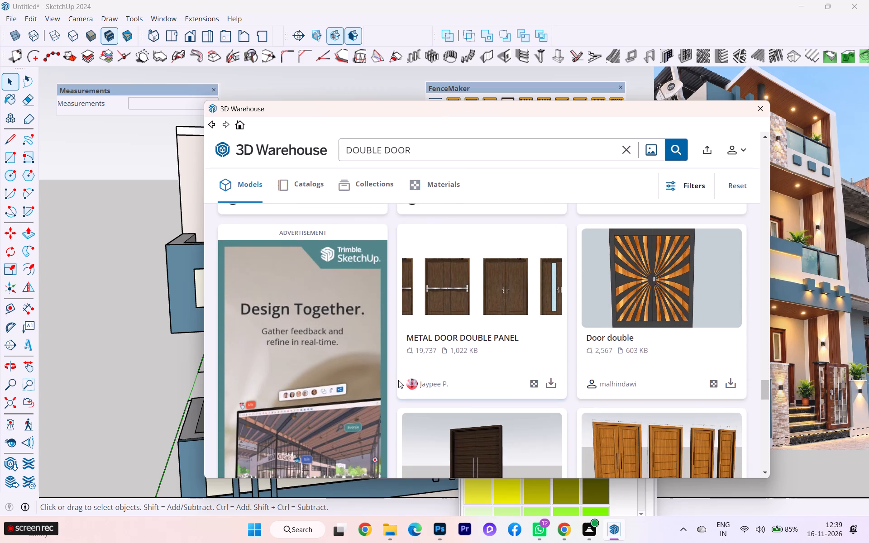
scroll(398, 380, "down", 1)
scroll(398, 380, "up", 1)
scroll(398, 380, "down", 9)
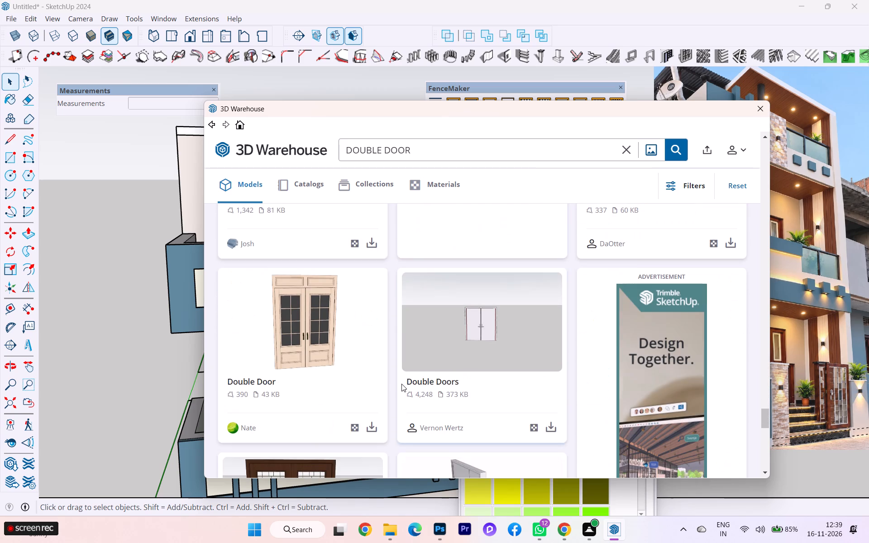
scroll(401, 384, "down", 11)
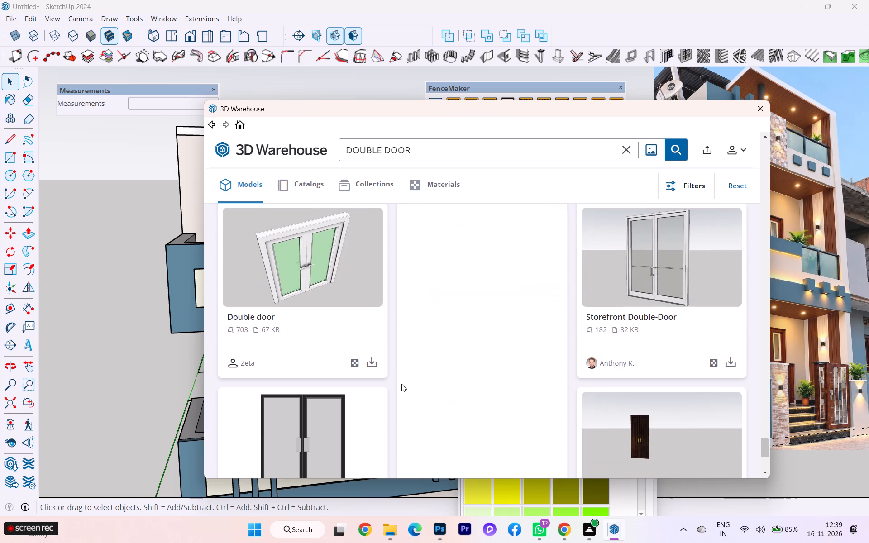
scroll(401, 384, "down", 1)
scroll(401, 384, "up", 2)
scroll(401, 384, "down", 5)
scroll(401, 384, "up", 2)
scroll(401, 384, "down", 1)
scroll(401, 384, "up", 1)
scroll(401, 384, "down", 2)
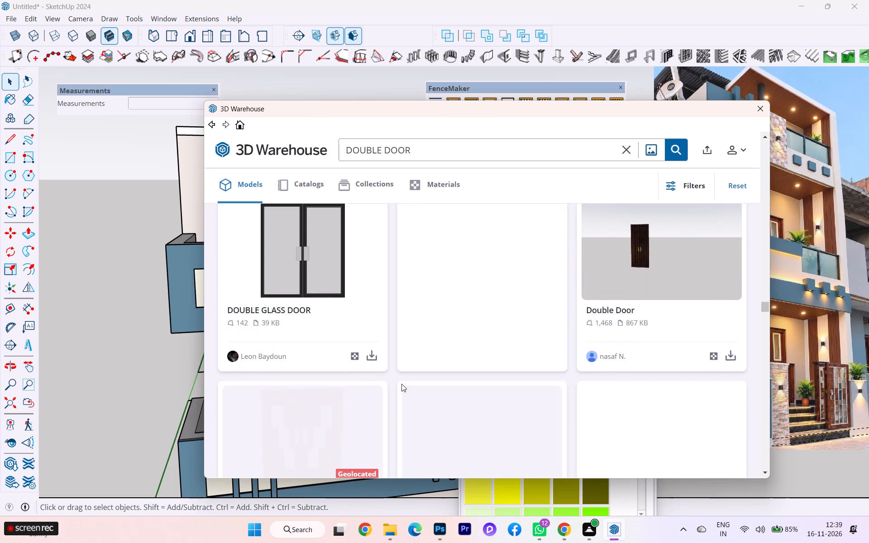
scroll(401, 384, "up", 1)
scroll(401, 384, "down", 1)
scroll(401, 384, "up", 1)
scroll(401, 384, "down", 1)
scroll(401, 384, "up", 2)
scroll(401, 384, "down", 12)
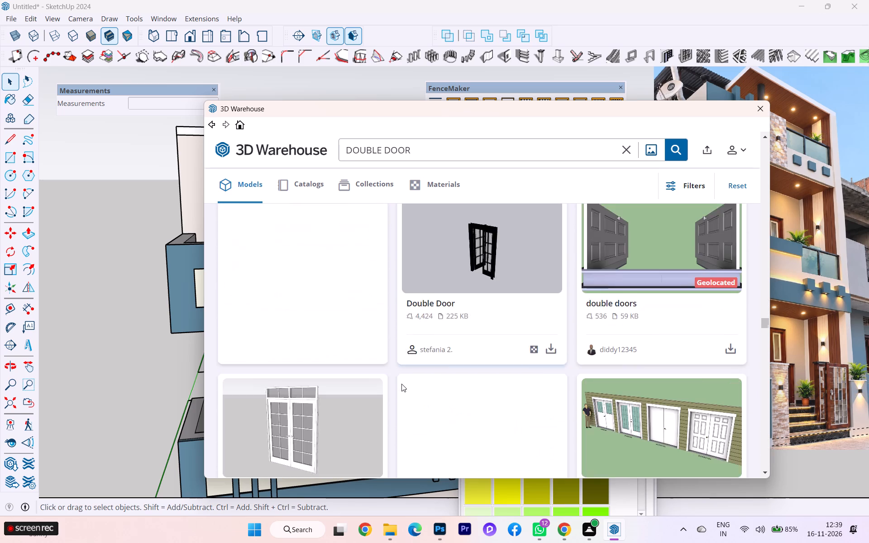
scroll(401, 384, "down", 8)
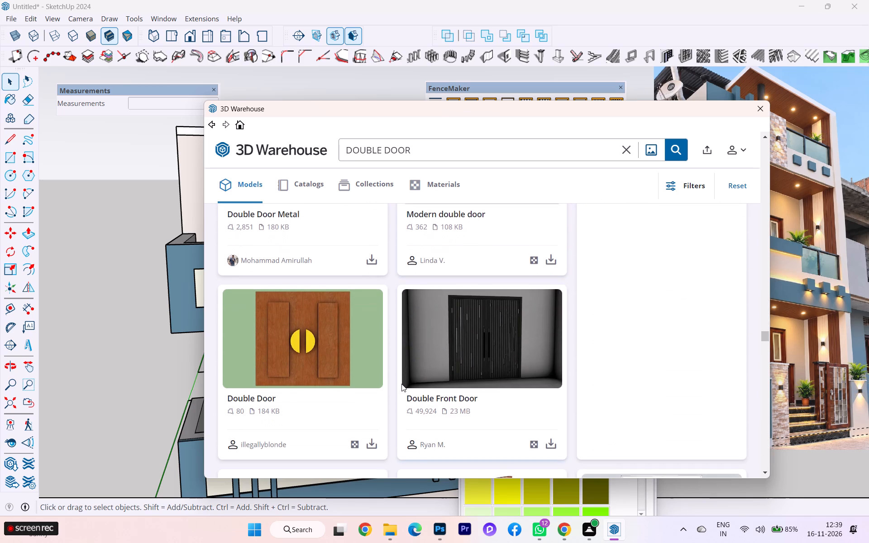
scroll(401, 384, "down", 9)
scroll(401, 384, "up", 1)
scroll(401, 384, "down", 2)
scroll(401, 384, "up", 1)
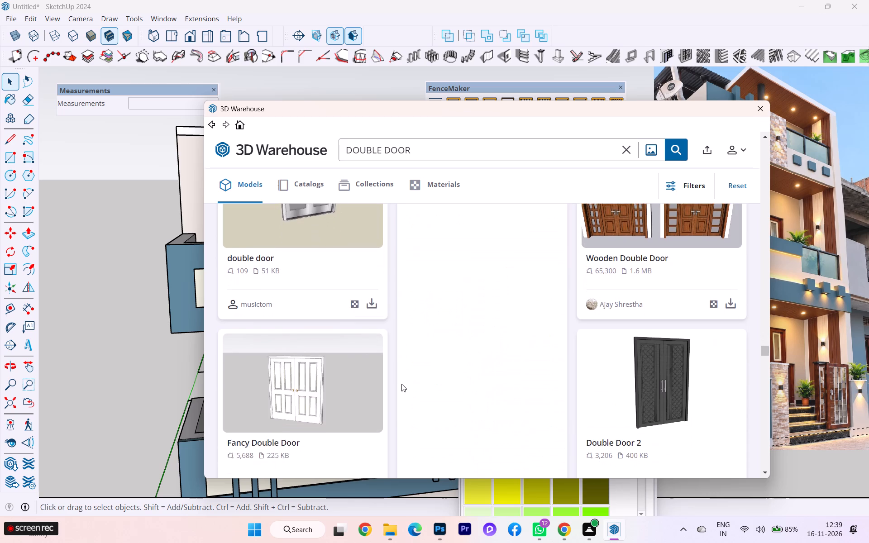
scroll(401, 384, "down", 8)
scroll(401, 385, "up", 1)
scroll(401, 385, "down", 2)
scroll(395, 376, "up", 6)
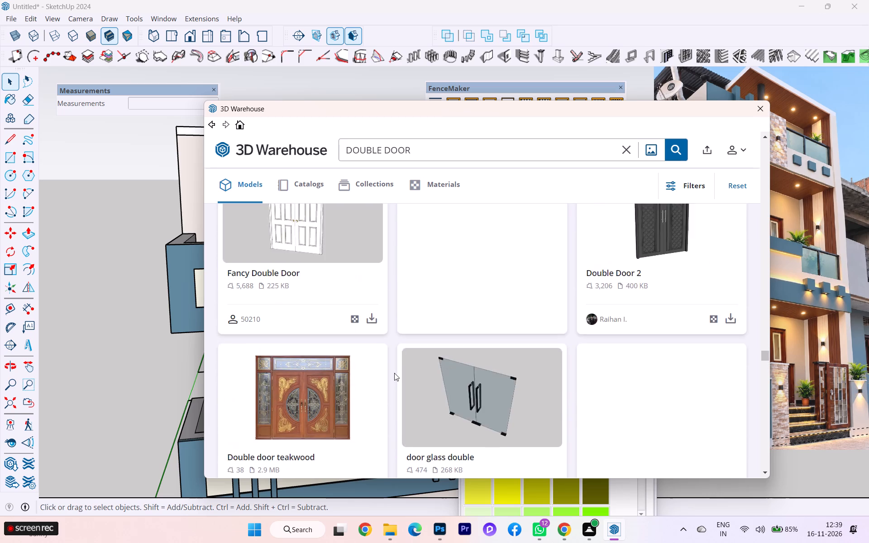
scroll(394, 373, "down", 2)
scroll(394, 373, "up", 3)
scroll(394, 373, "down", 4)
scroll(399, 387, "up", 2)
scroll(399, 387, "down", 7)
scroll(400, 388, "up", 1)
scroll(400, 388, "down", 3)
scroll(400, 391, "up", 1)
scroll(400, 391, "down", 10)
scroll(400, 393, "up", 1)
scroll(400, 393, "down", 2)
scroll(400, 393, "up", 2)
scroll(400, 393, "down", 2)
scroll(400, 393, "up", 1)
scroll(400, 393, "down", 6)
scroll(400, 394, "up", 1)
scroll(400, 394, "down", 2)
scroll(400, 394, "up", 1)
scroll(400, 394, "down", 2)
scroll(172, 390, "down", 2)
scroll(185, 392, "up", 1)
scroll(187, 392, "down", 3)
scroll(358, 374, "down", 10)
scroll(396, 385, "down", 2)
scroll(396, 385, "up", 1)
scroll(396, 385, "down", 2)
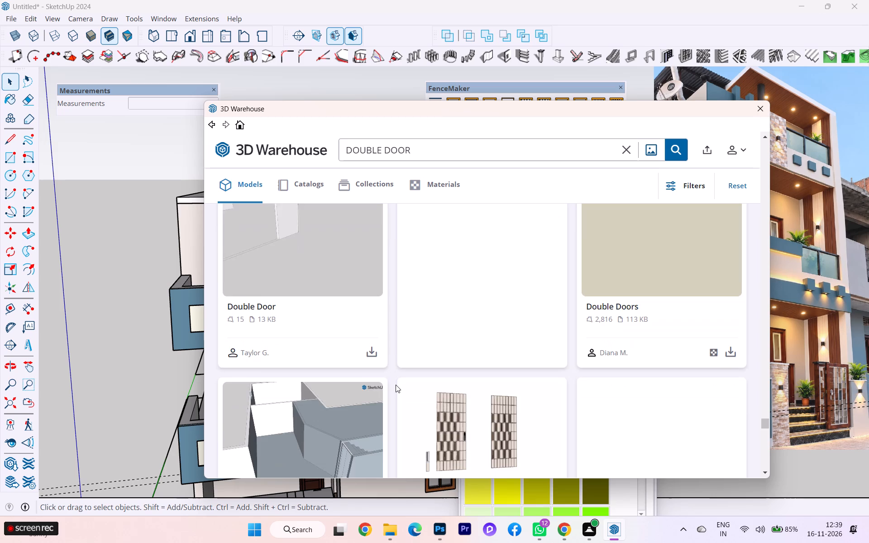
scroll(396, 385, "down", 2)
scroll(396, 385, "up", 1)
scroll(396, 385, "down", 3)
scroll(396, 384, "up", 1)
scroll(394, 383, "down", 3)
scroll(205, 379, "down", 1)
scroll(225, 379, "up", 1)
scroll(274, 382, "down", 3)
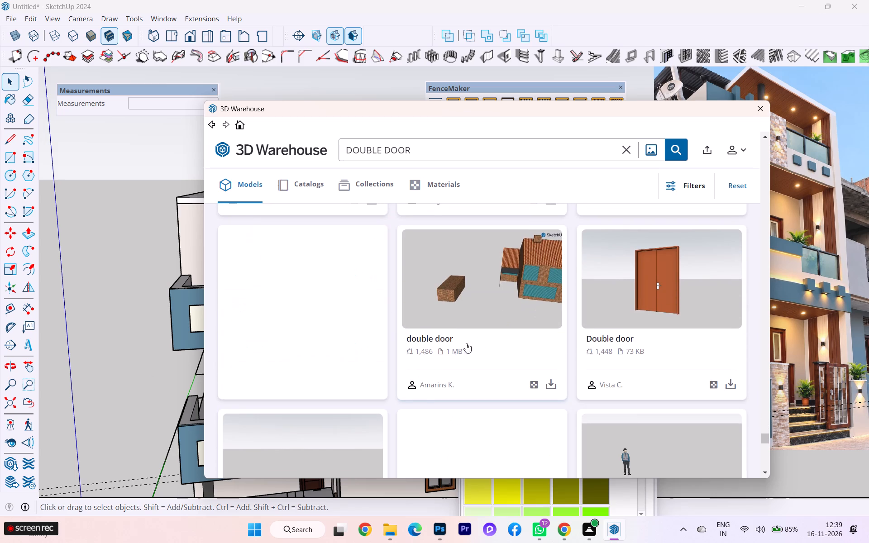
scroll(537, 348, "down", 6)
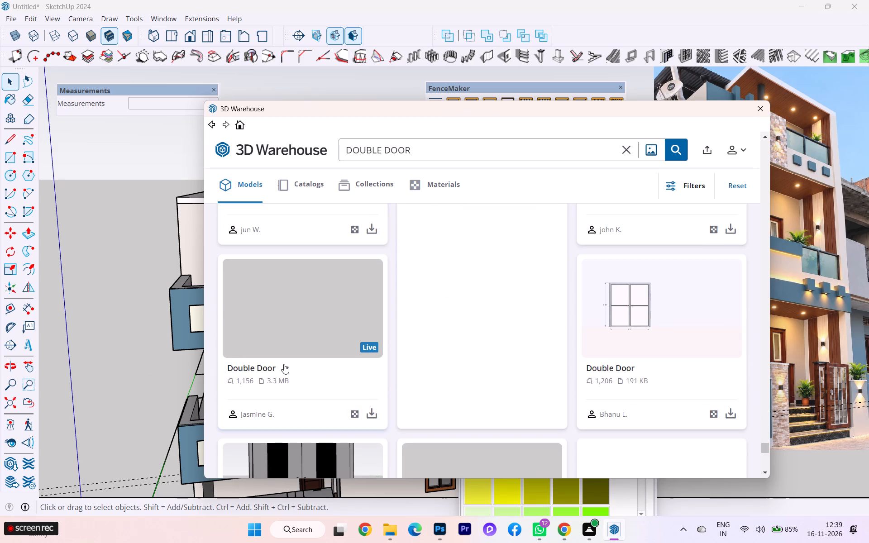
Browse the double door search results back and forth for a wooden two-leaf door that suits the balcony openings.
scroll(398, 361, "down", 3)
scroll(422, 363, "up", 4)
scroll(421, 336, "down", 4)
scroll(421, 336, "up", 4)
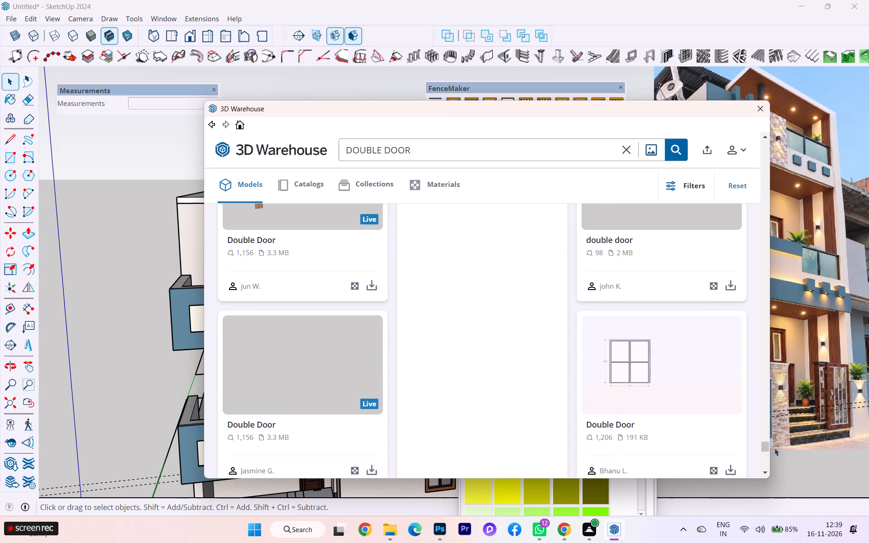
left_click_drag(765, 444, 766, 230)
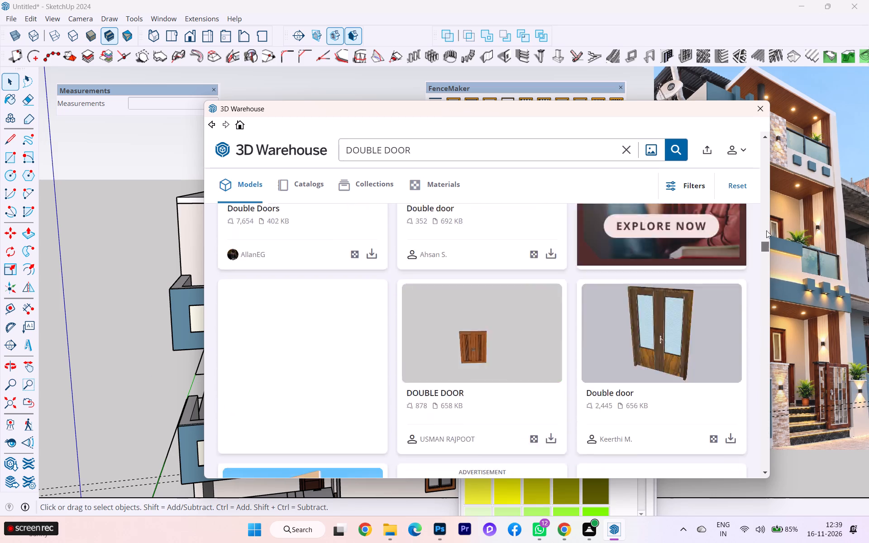
left_click_drag(766, 230, 759, 210)
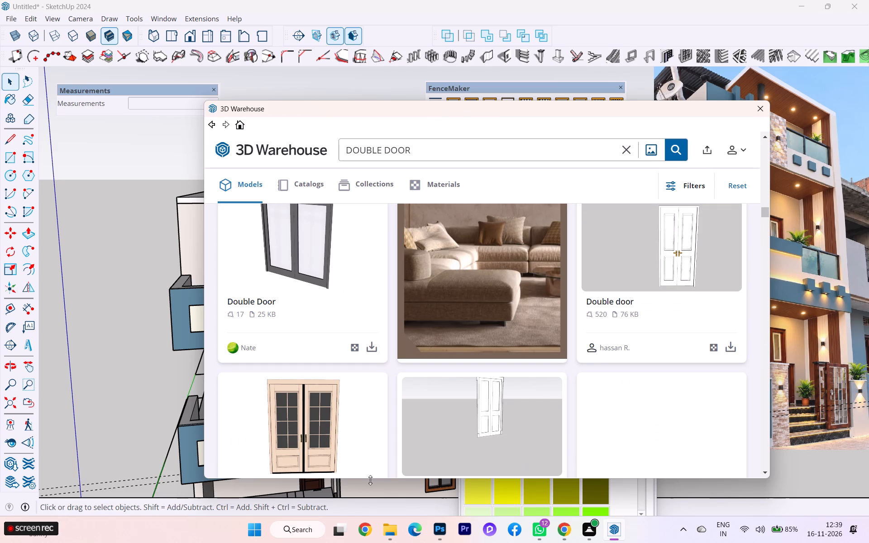
scroll(478, 396, "down", 6)
scroll(471, 382, "up", 2)
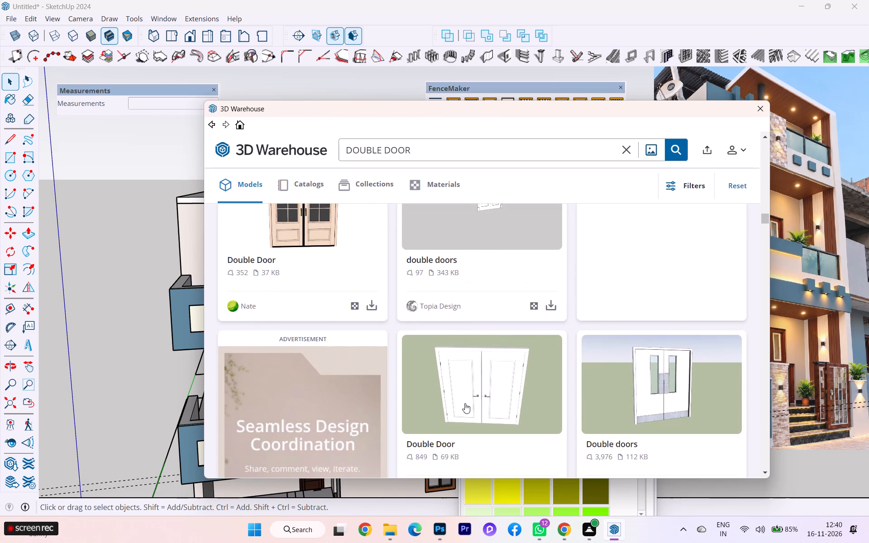
scroll(465, 403, "down", 3)
scroll(463, 412, "up", 4)
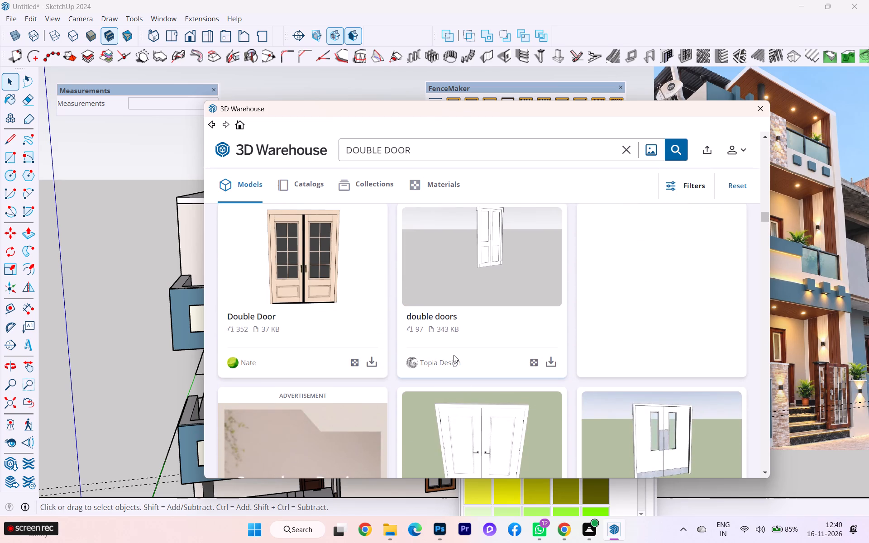
scroll(454, 355, "up", 6)
scroll(454, 355, "down", 2)
scroll(454, 355, "up", 5)
scroll(484, 285, "up", 1)
scroll(484, 285, "down", 1)
scroll(484, 285, "up", 10)
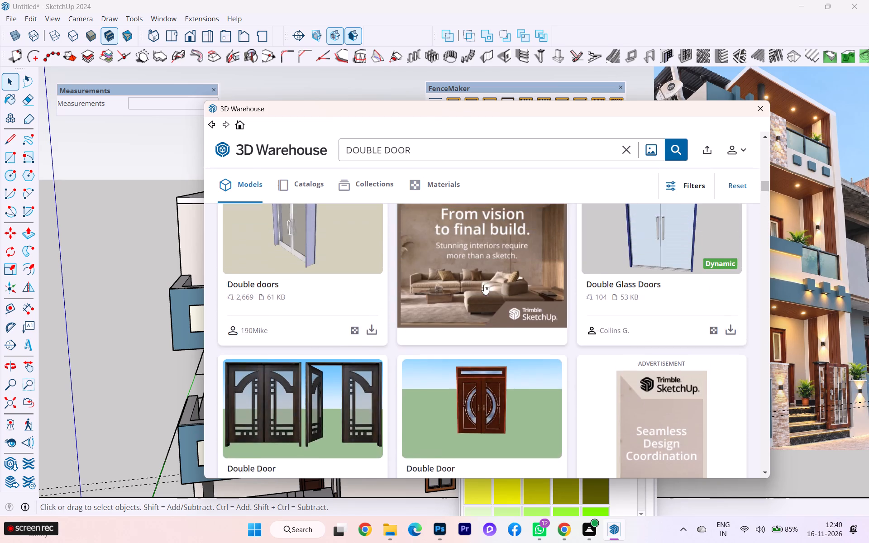
scroll(484, 285, "up", 2)
scroll(484, 285, "down", 1)
scroll(484, 285, "up", 7)
scroll(485, 281, "down", 4)
scroll(643, 279, "up", 1)
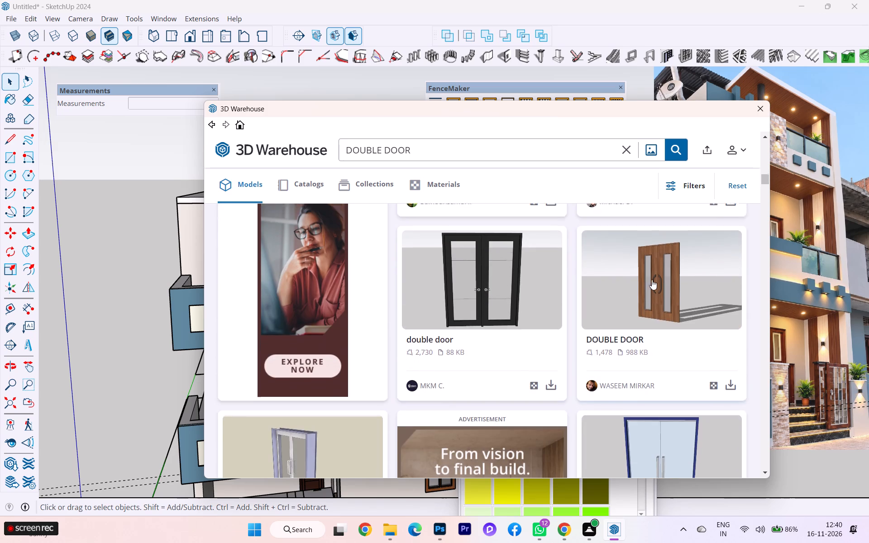
scroll(652, 280, "up", 3)
scroll(599, 251, "up", 6)
scroll(524, 261, "down", 3)
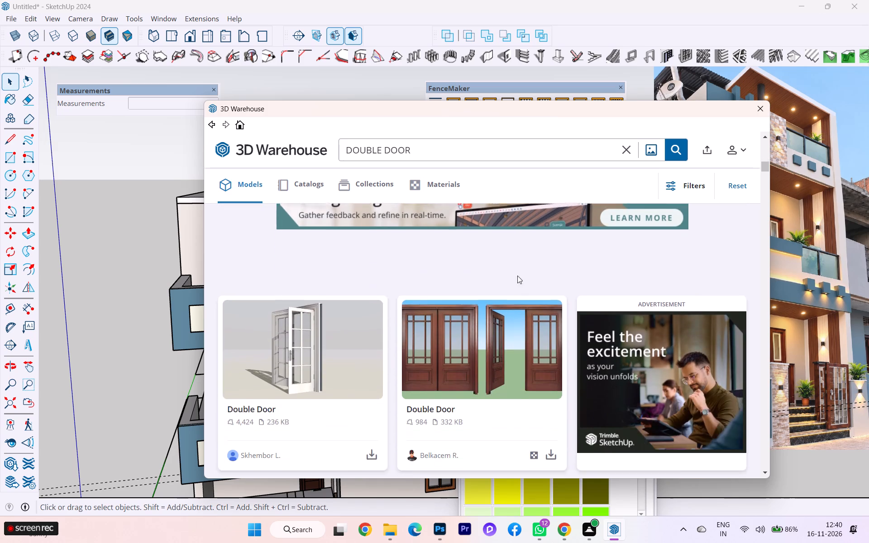
scroll(517, 276, "down", 2)
scroll(465, 290, "down", 1)
scroll(461, 292, "up", 3)
scroll(457, 295, "down", 5)
scroll(452, 301, "up", 1)
scroll(452, 302, "down", 2)
scroll(451, 304, "up", 1)
scroll(451, 305, "down", 6)
scroll(450, 314, "up", 4)
scroll(450, 314, "down", 5)
scroll(453, 324, "up", 2)
scroll(453, 324, "down", 12)
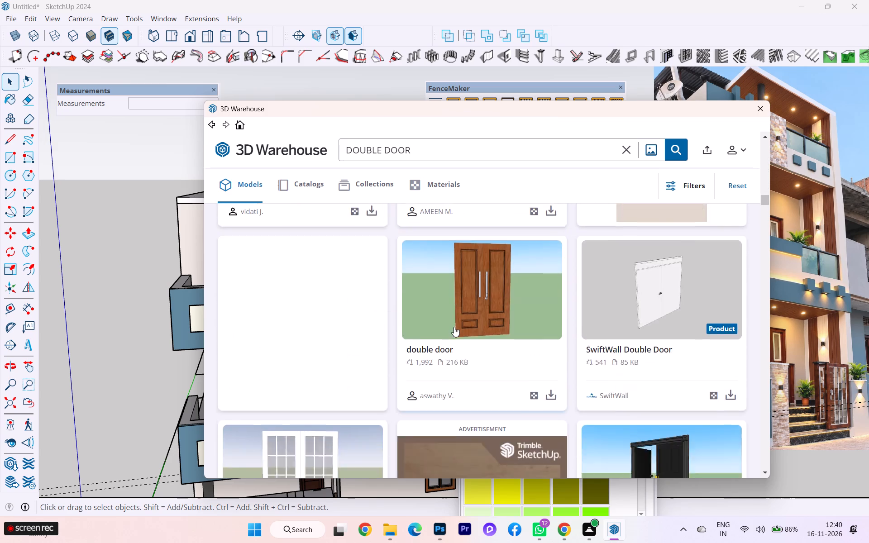
scroll(454, 327, "down", 3)
scroll(457, 331, "up", 1)
scroll(457, 331, "down", 5)
scroll(457, 331, "up", 4)
scroll(457, 332, "down", 3)
scroll(457, 333, "up", 3)
scroll(457, 333, "down", 2)
scroll(457, 333, "up", 2)
scroll(457, 333, "down", 4)
scroll(457, 333, "up", 1)
scroll(457, 333, "down", 1)
scroll(457, 333, "up", 2)
scroll(457, 333, "down", 6)
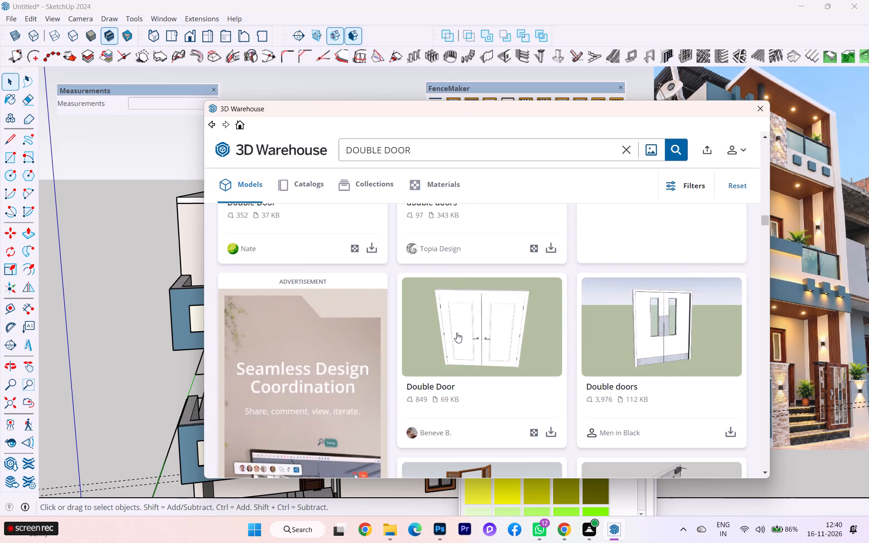
scroll(457, 333, "down", 6)
scroll(457, 333, "up", 1)
scroll(457, 333, "down", 1)
scroll(360, 341, "down", 3)
scroll(360, 341, "up", 1)
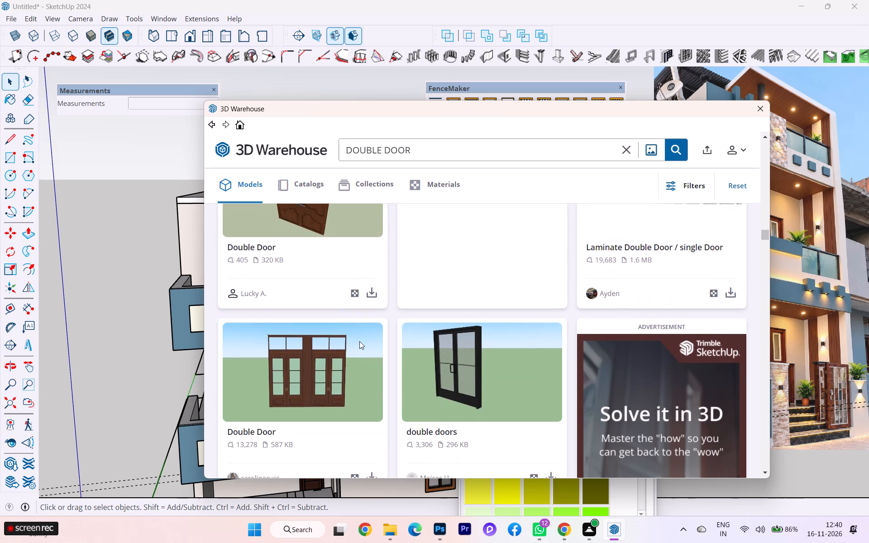
scroll(359, 341, "down", 3)
scroll(359, 341, "up", 2)
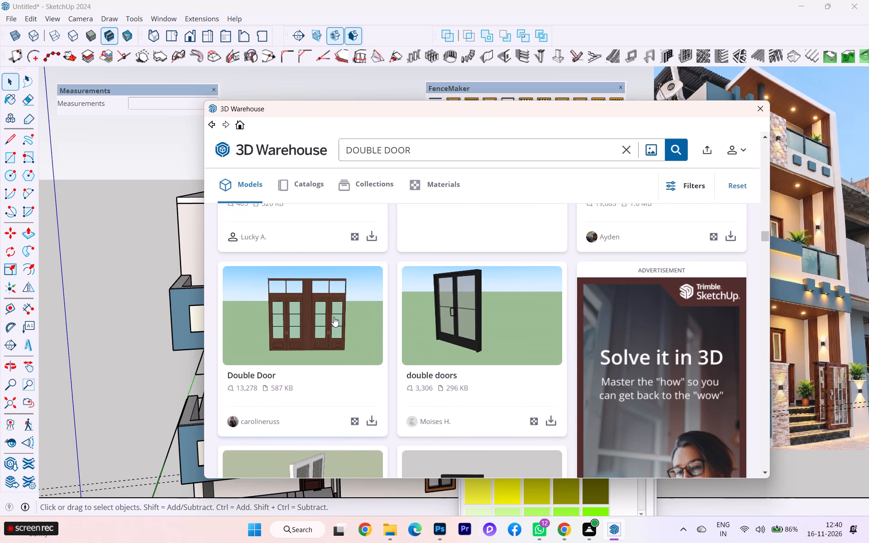
scroll(333, 317, "down", 6)
scroll(383, 333, "up", 1)
scroll(405, 336, "down", 1)
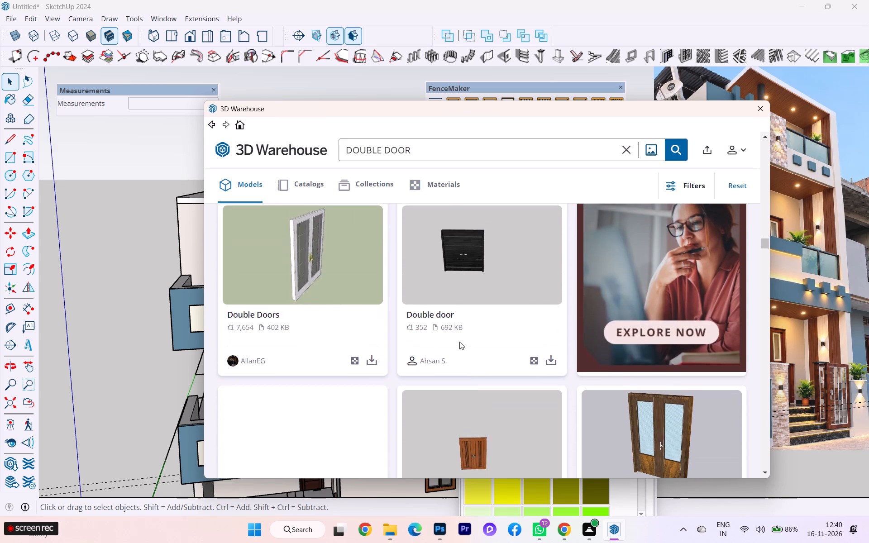
scroll(459, 342, "down", 4)
scroll(477, 337, "up", 3)
scroll(477, 337, "down", 4)
scroll(477, 337, "up", 3)
scroll(477, 337, "down", 2)
scroll(477, 337, "up", 1)
scroll(477, 337, "down", 2)
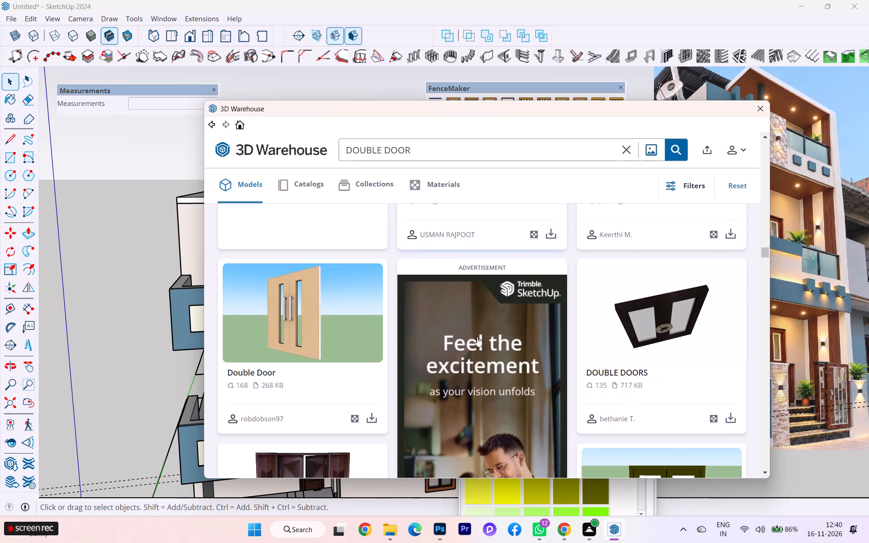
scroll(477, 340, "down", 2)
scroll(477, 340, "up", 1)
scroll(477, 340, "down", 1)
scroll(477, 340, "up", 1)
scroll(477, 340, "down", 10)
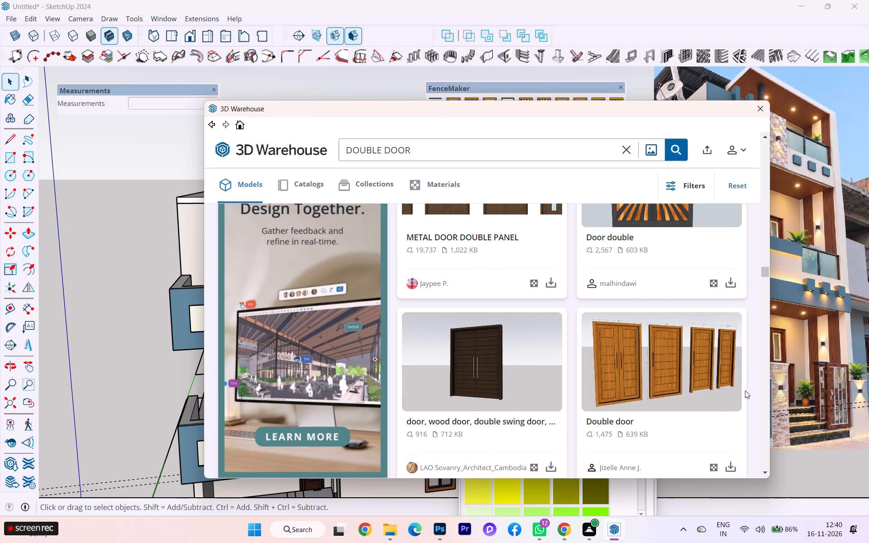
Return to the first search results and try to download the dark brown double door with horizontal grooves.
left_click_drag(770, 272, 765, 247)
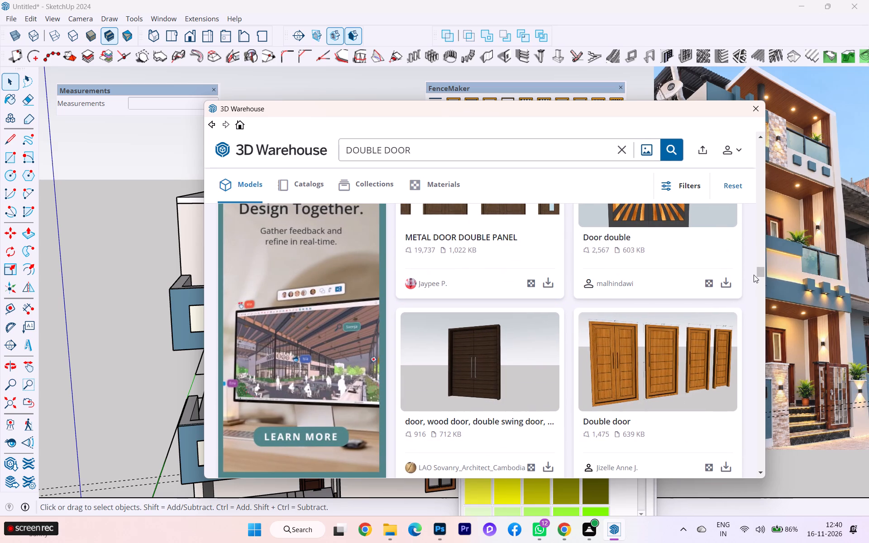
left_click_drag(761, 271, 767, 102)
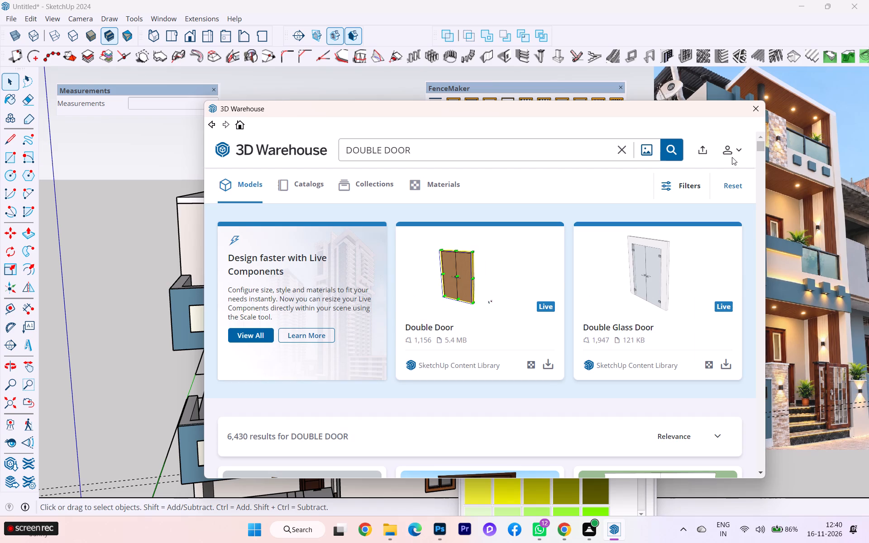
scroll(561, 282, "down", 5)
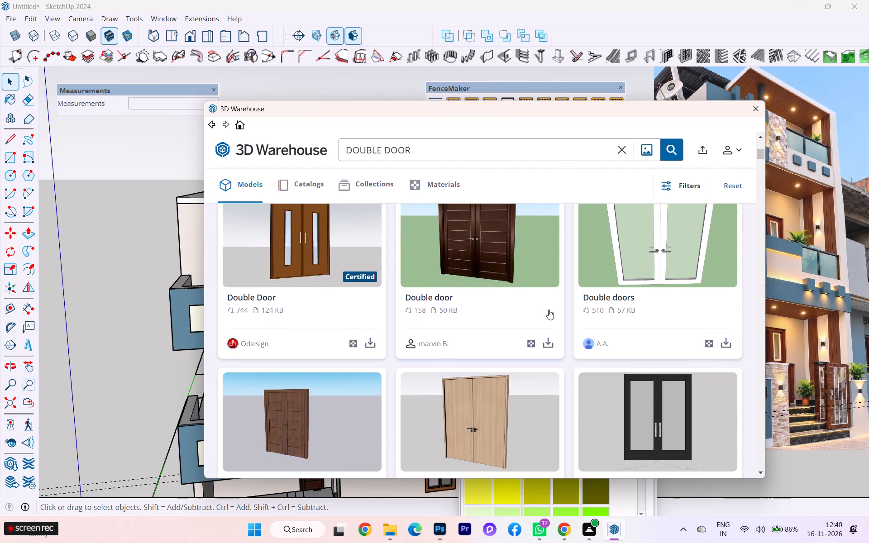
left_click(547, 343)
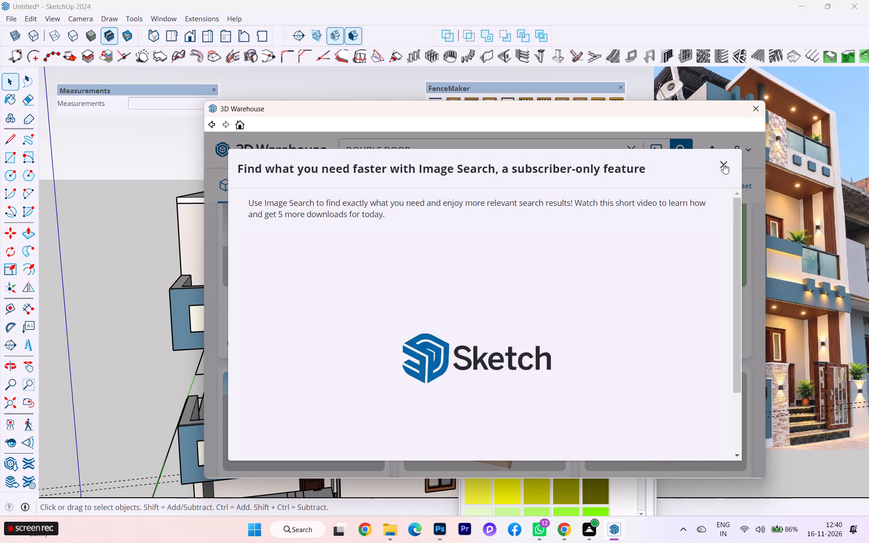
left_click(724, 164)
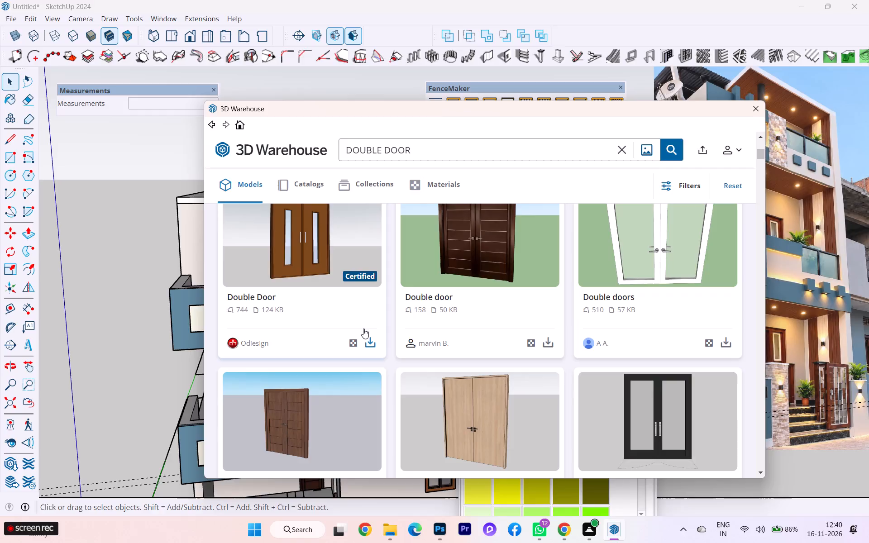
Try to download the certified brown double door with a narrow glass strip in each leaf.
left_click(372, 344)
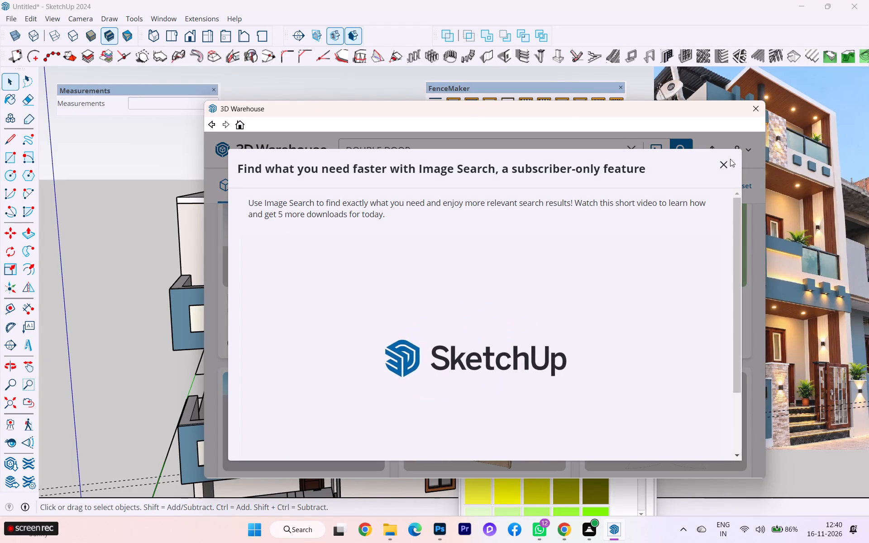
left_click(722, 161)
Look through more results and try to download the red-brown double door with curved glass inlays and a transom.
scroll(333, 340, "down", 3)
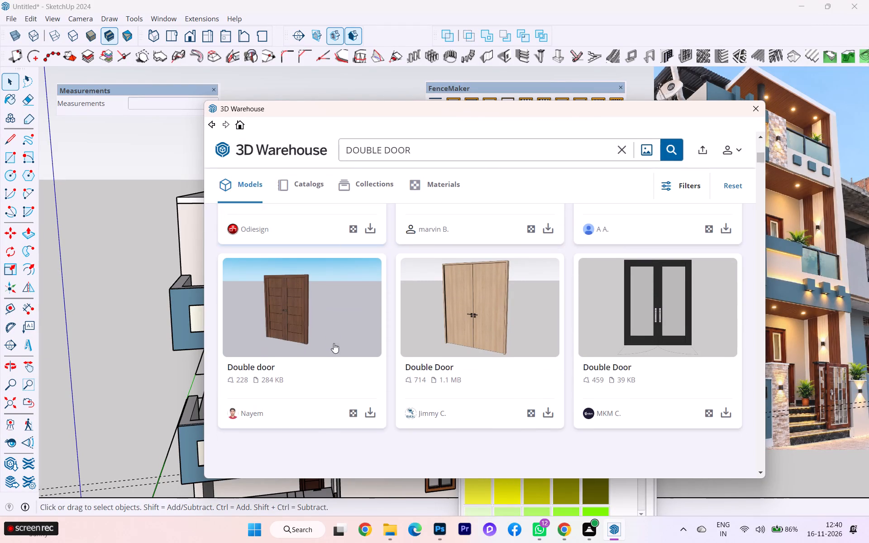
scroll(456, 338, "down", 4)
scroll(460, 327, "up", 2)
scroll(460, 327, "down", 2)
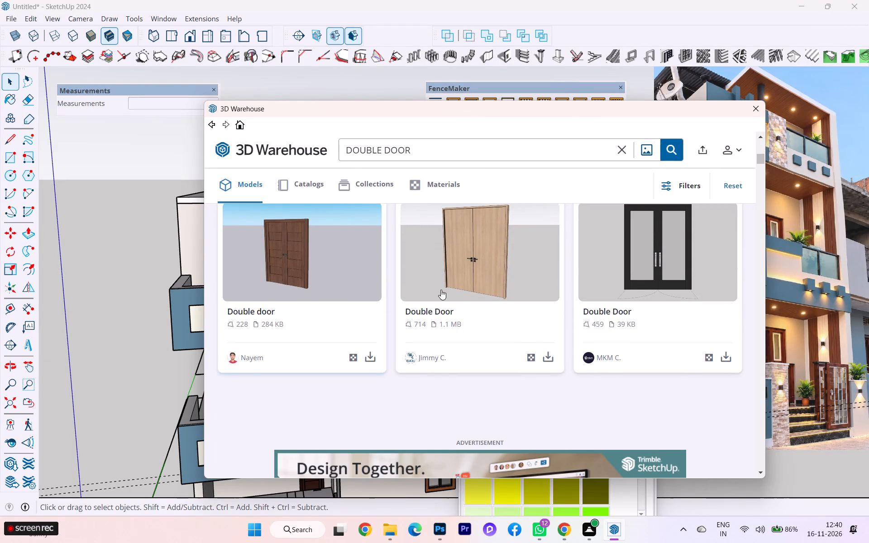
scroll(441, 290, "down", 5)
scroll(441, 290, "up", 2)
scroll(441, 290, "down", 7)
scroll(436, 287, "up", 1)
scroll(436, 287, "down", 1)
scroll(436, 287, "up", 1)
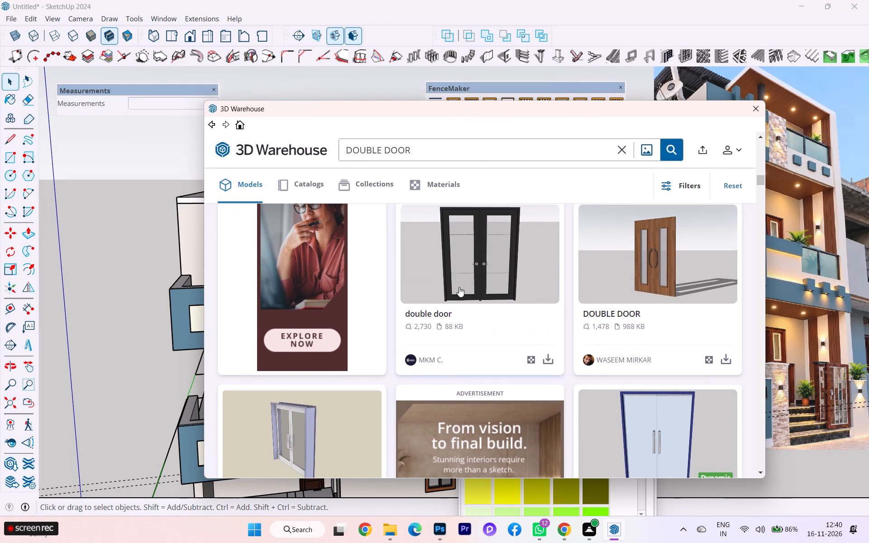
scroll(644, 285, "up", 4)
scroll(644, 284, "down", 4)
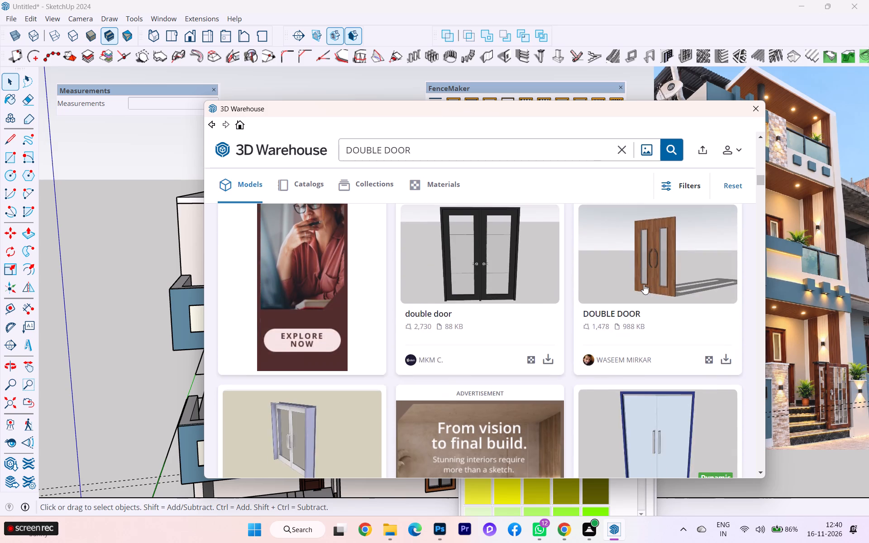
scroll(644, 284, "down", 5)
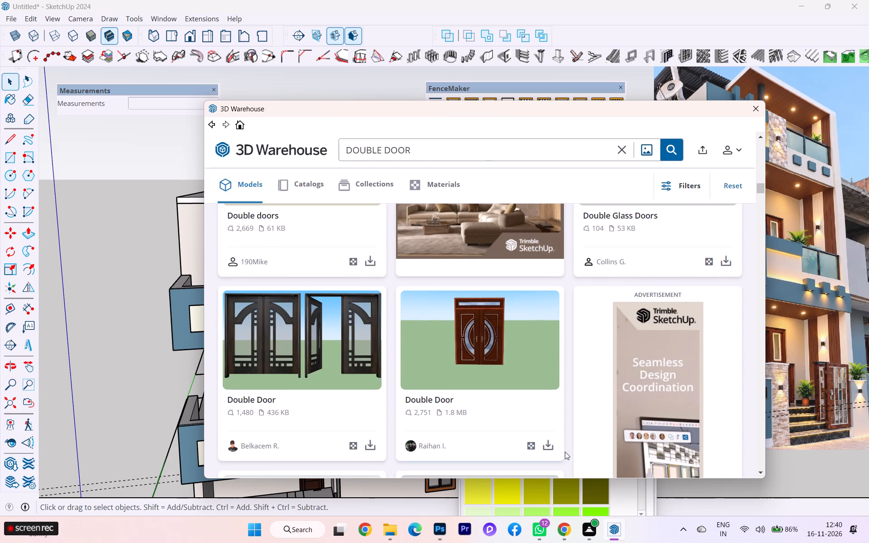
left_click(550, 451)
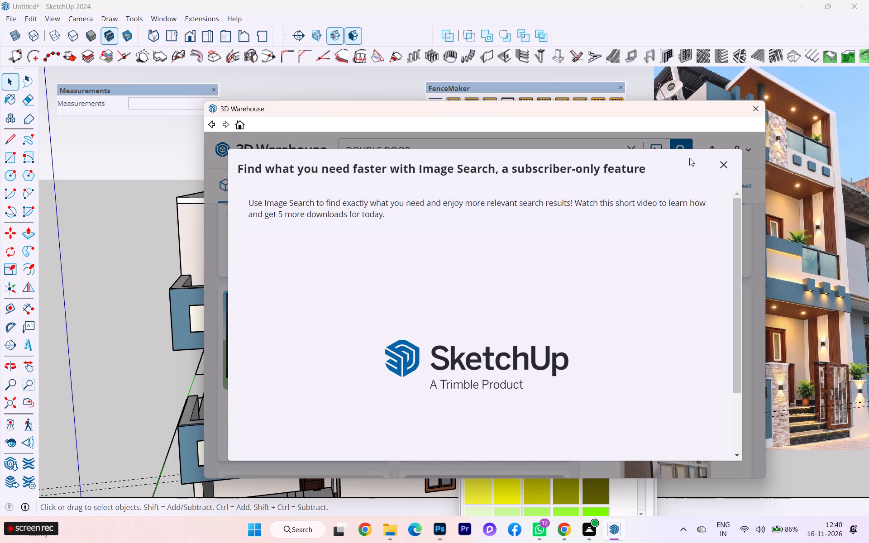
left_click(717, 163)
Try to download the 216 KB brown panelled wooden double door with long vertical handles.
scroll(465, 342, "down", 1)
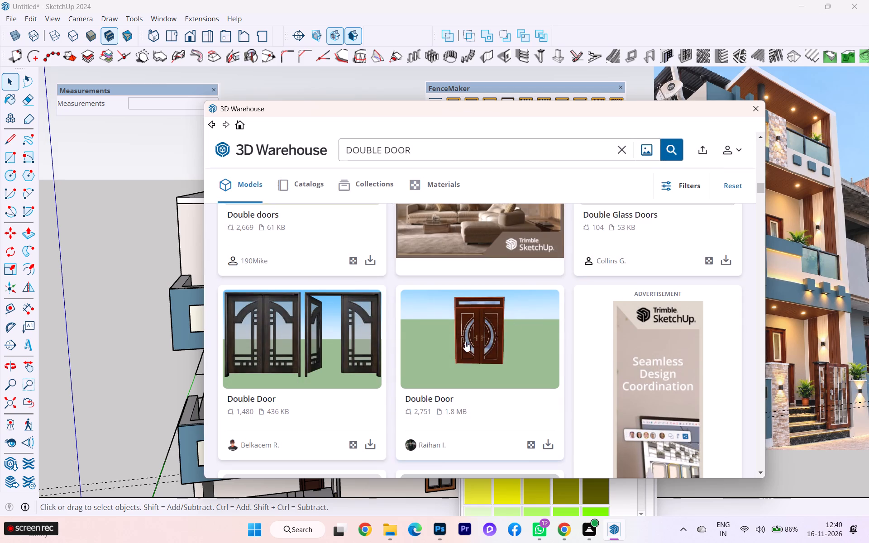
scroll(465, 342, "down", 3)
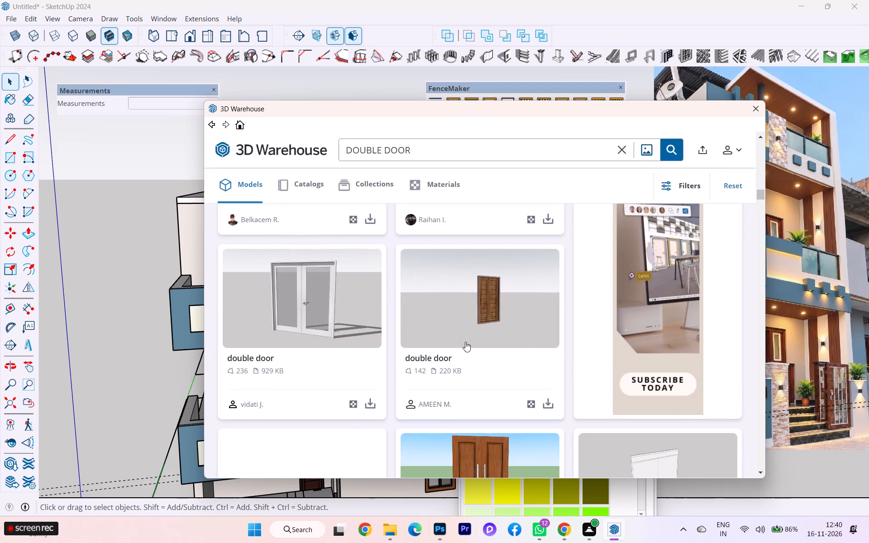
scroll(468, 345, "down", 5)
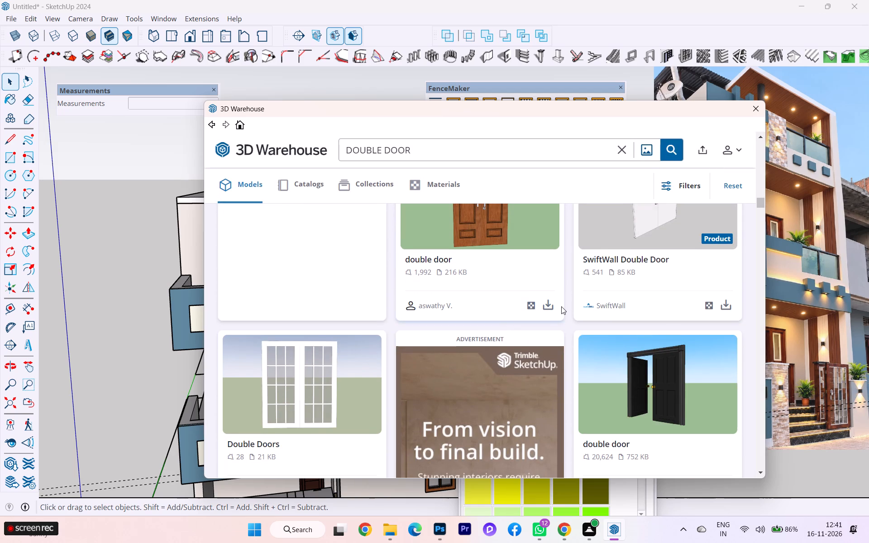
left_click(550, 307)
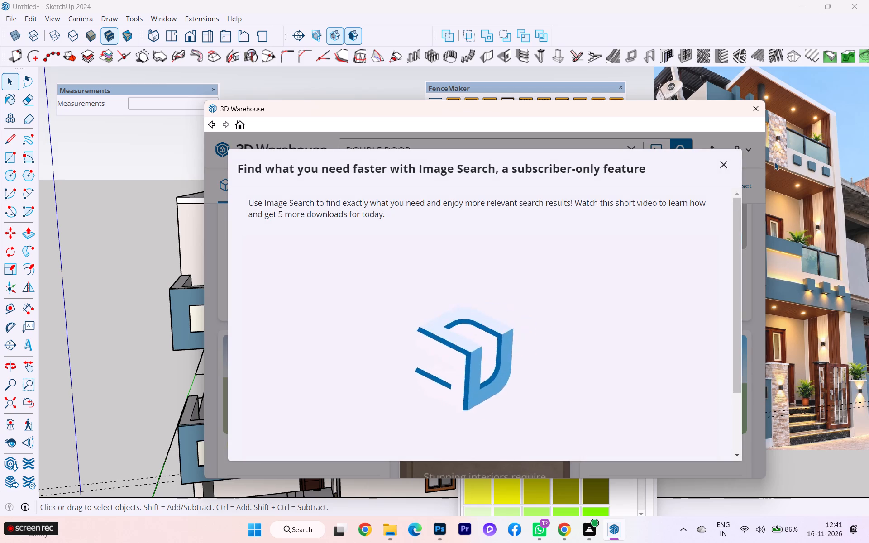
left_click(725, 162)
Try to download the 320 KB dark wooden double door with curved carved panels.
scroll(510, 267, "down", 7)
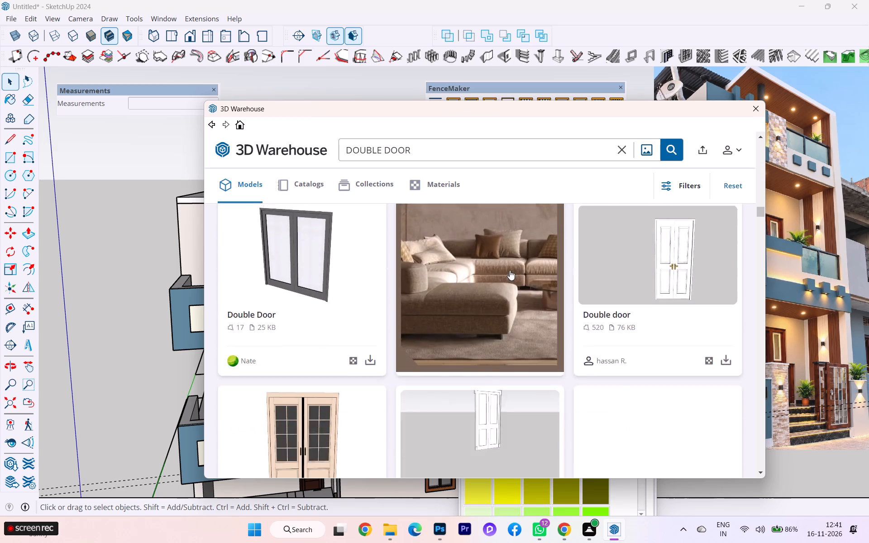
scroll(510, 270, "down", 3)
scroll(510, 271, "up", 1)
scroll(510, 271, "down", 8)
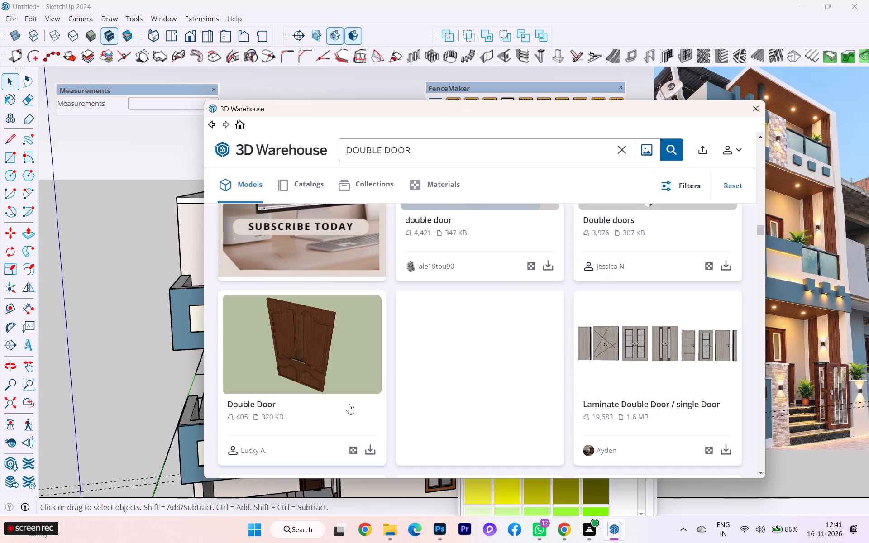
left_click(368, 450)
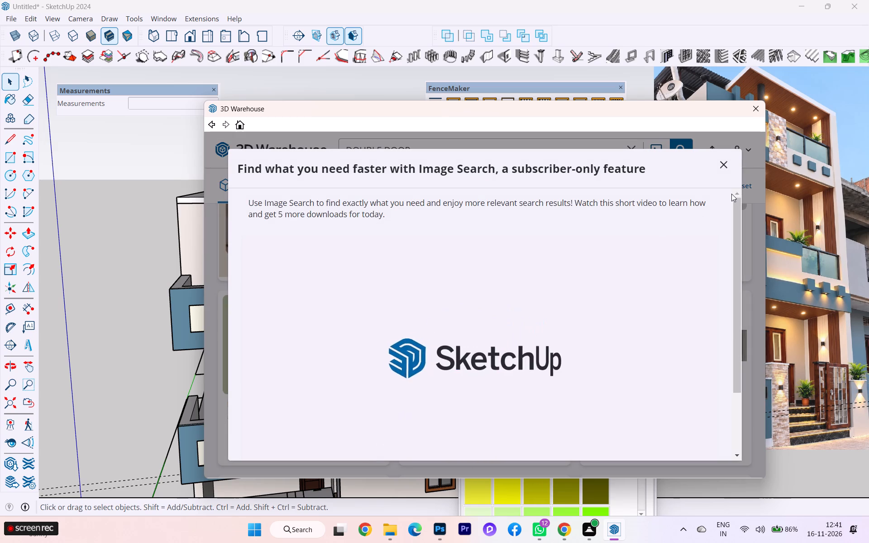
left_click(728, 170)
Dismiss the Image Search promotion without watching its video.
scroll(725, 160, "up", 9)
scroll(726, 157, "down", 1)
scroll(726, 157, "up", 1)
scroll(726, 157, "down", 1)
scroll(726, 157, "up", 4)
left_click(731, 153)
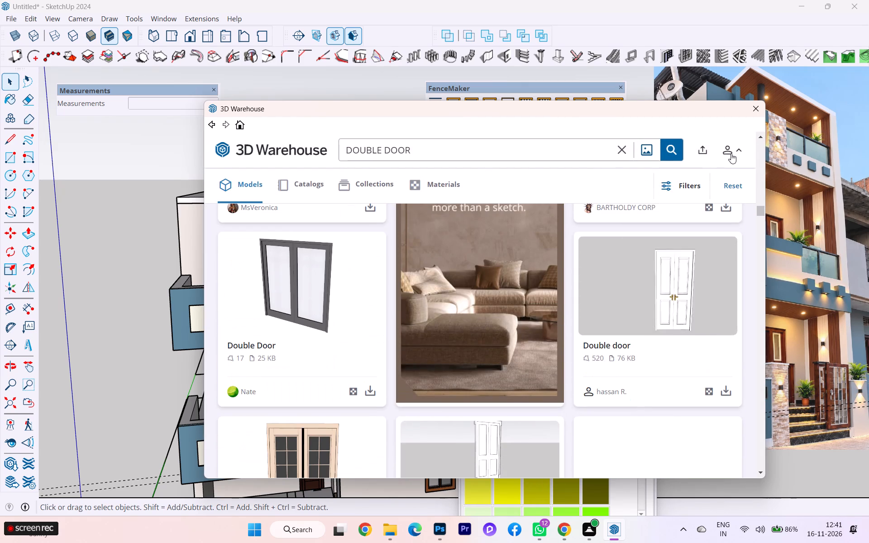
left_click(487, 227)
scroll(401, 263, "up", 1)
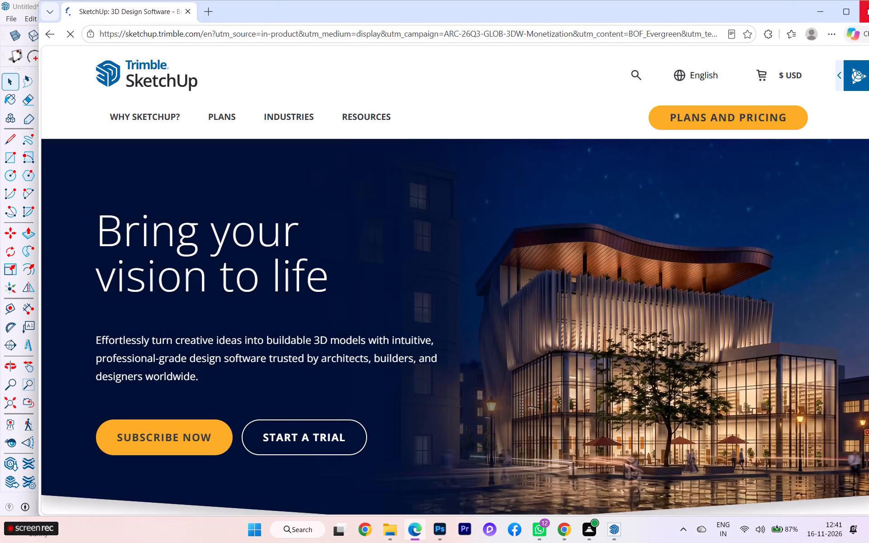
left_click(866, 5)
Look further down the DOUBLE DOOR results for a wooden double door that suits the balcony openings.
scroll(397, 328, "down", 2)
scroll(397, 328, "up", 1)
scroll(397, 328, "down", 5)
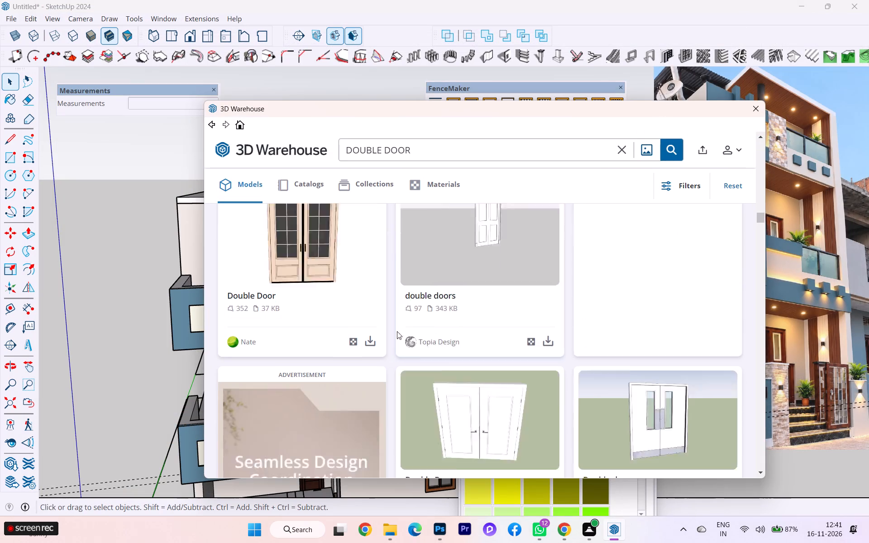
scroll(397, 332, "down", 5)
scroll(400, 335, "up", 4)
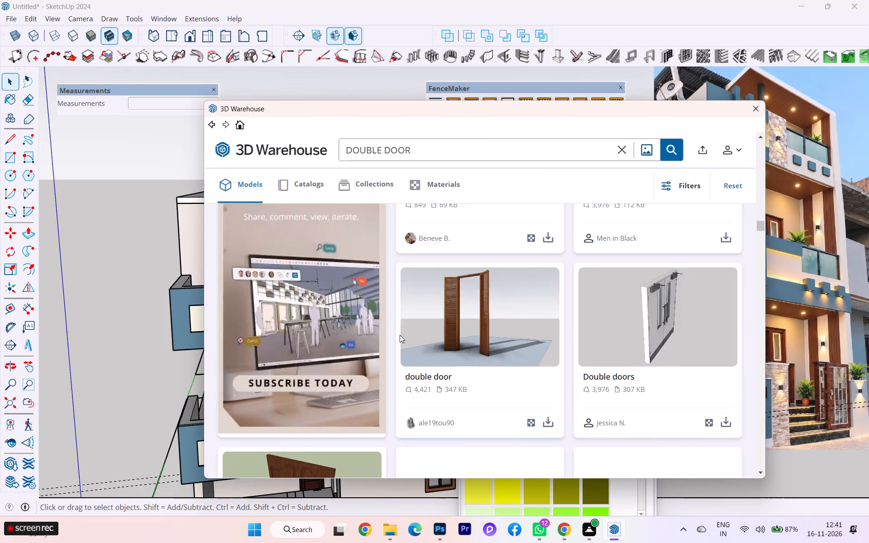
scroll(400, 335, "up", 1)
scroll(400, 335, "down", 10)
scroll(401, 337, "up", 1)
scroll(401, 337, "down", 3)
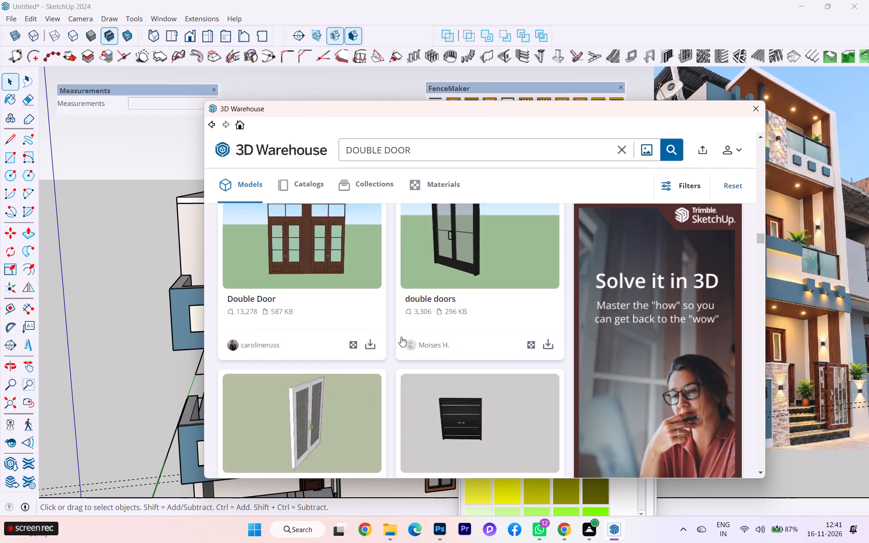
scroll(401, 337, "down", 1)
scroll(401, 337, "up", 5)
scroll(401, 337, "down", 2)
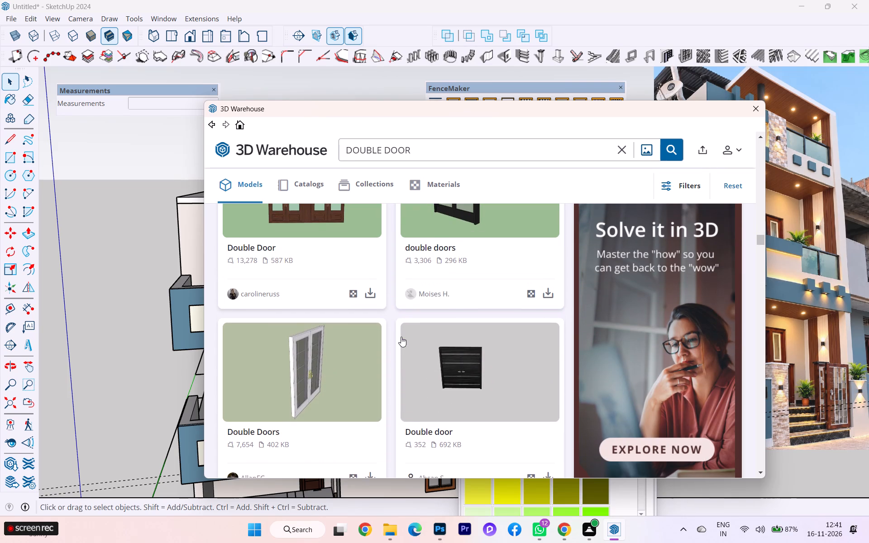
scroll(401, 337, "down", 3)
scroll(401, 337, "up", 1)
scroll(401, 337, "down", 1)
scroll(401, 337, "up", 1)
scroll(401, 337, "down", 5)
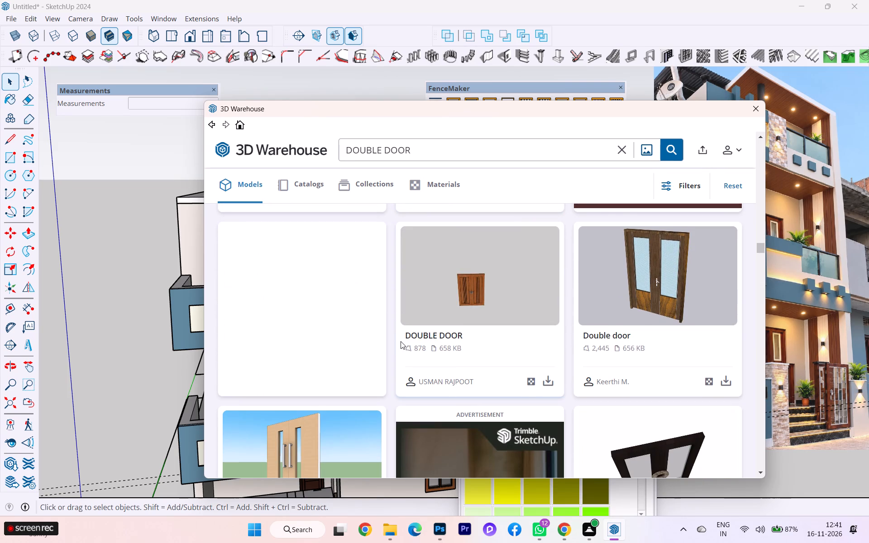
scroll(401, 341, "down", 6)
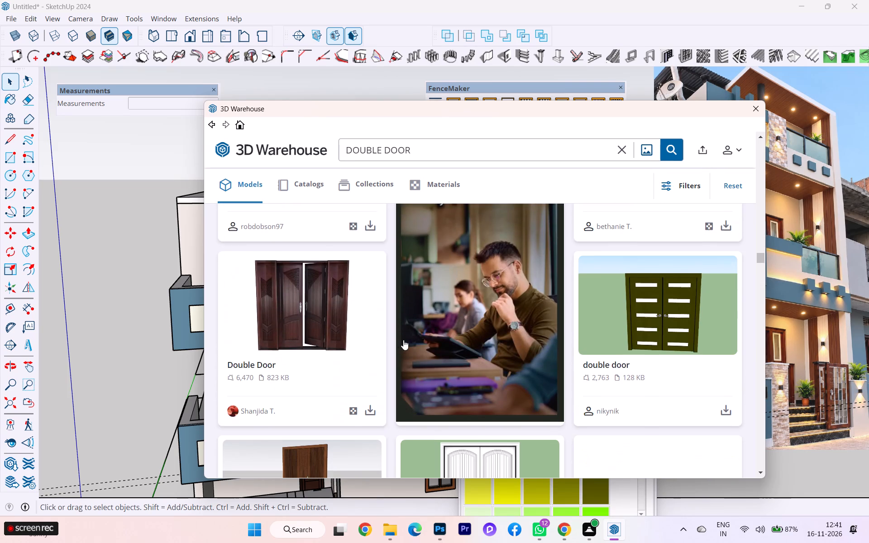
scroll(403, 340, "down", 1)
scroll(403, 340, "up", 1)
scroll(403, 340, "down", 2)
scroll(403, 340, "up", 1)
scroll(403, 340, "down", 9)
scroll(403, 340, "up", 1)
scroll(403, 340, "down", 1)
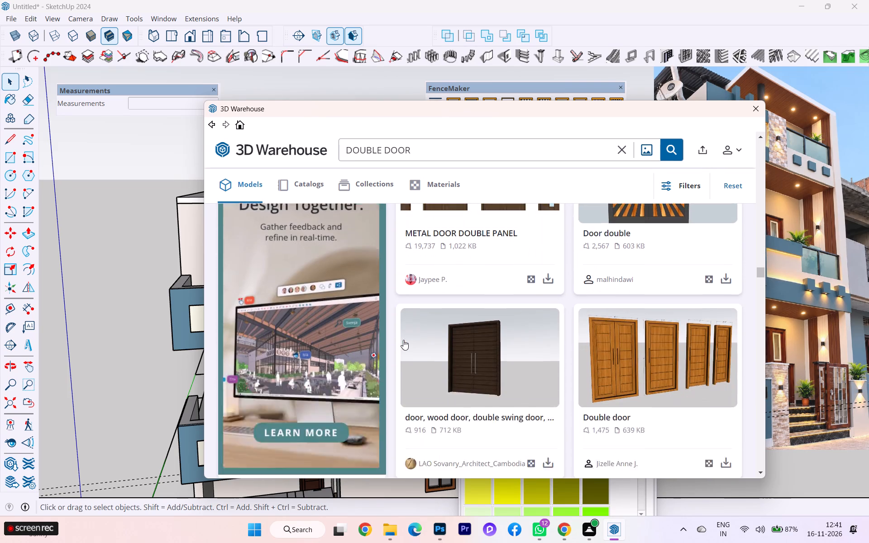
scroll(403, 340, "down", 2)
scroll(403, 340, "up", 3)
scroll(403, 340, "down", 7)
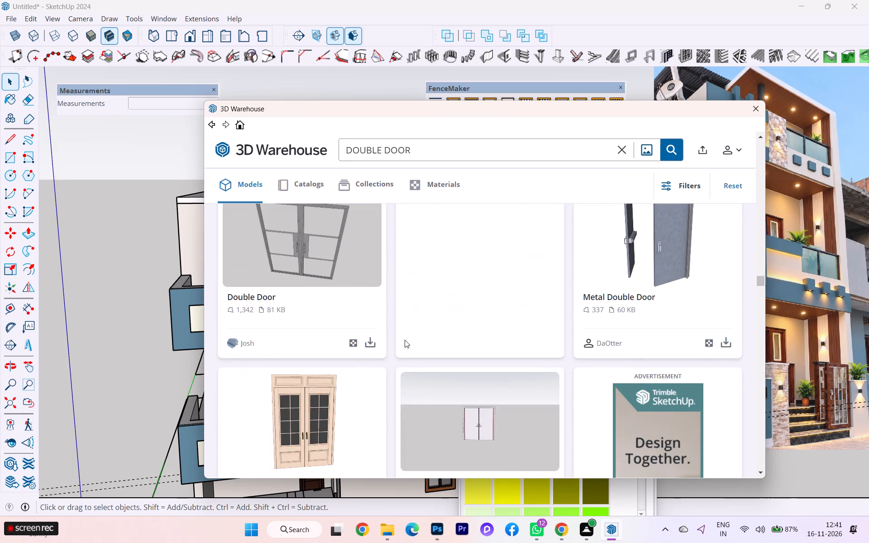
scroll(405, 340, "down", 3)
scroll(405, 340, "up", 3)
scroll(405, 338, "down", 1)
scroll(405, 338, "up", 1)
scroll(405, 338, "down", 3)
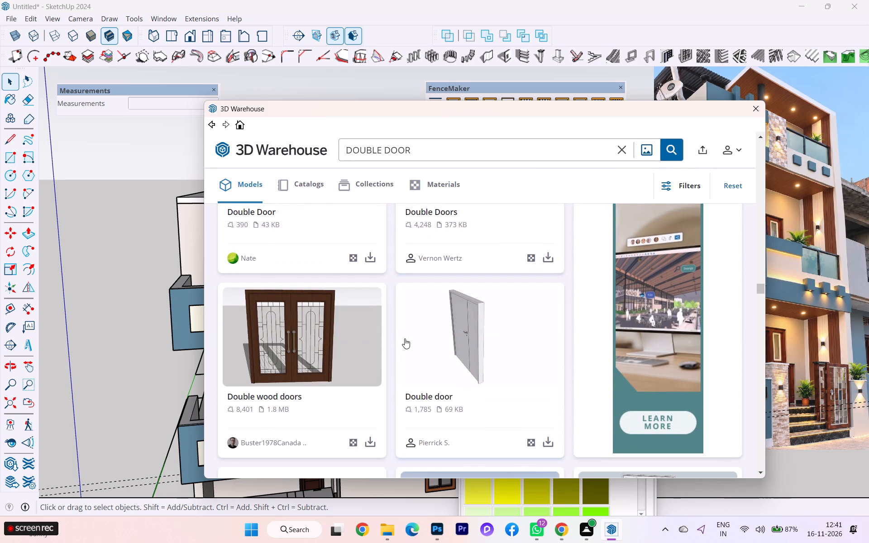
scroll(405, 338, "down", 4)
scroll(405, 338, "up", 3)
scroll(405, 338, "down", 1)
scroll(405, 338, "up", 1)
scroll(574, 328, "up", 1)
scroll(574, 328, "down", 3)
scroll(574, 328, "up", 1)
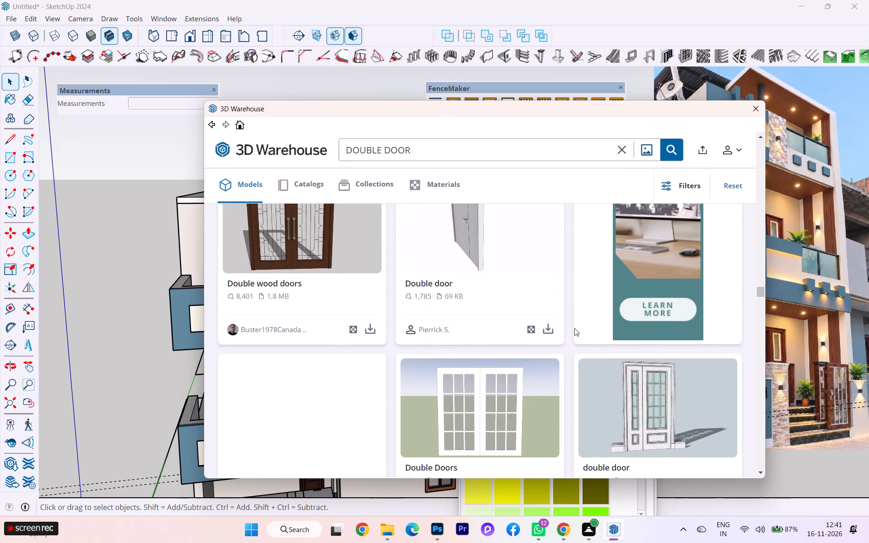
Re-examine the DOUBLE DOOR results back up to the Live Components for a suitable wooden door.
scroll(574, 328, "up", 5)
scroll(574, 328, "down", 1)
scroll(574, 328, "up", 1)
scroll(574, 328, "down", 1)
scroll(574, 328, "up", 2)
scroll(594, 302, "down", 1)
scroll(594, 302, "up", 11)
scroll(604, 293, "down", 1)
scroll(604, 293, "up", 17)
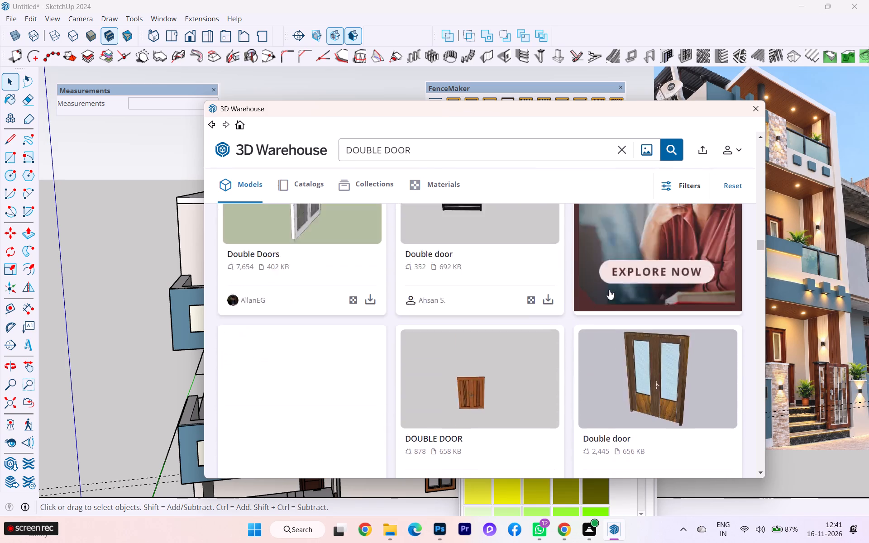
scroll(609, 290, "up", 1)
scroll(609, 290, "down", 2)
scroll(609, 290, "up", 3)
scroll(609, 290, "down", 2)
scroll(609, 290, "up", 1)
scroll(609, 290, "down", 6)
scroll(609, 295, "up", 3)
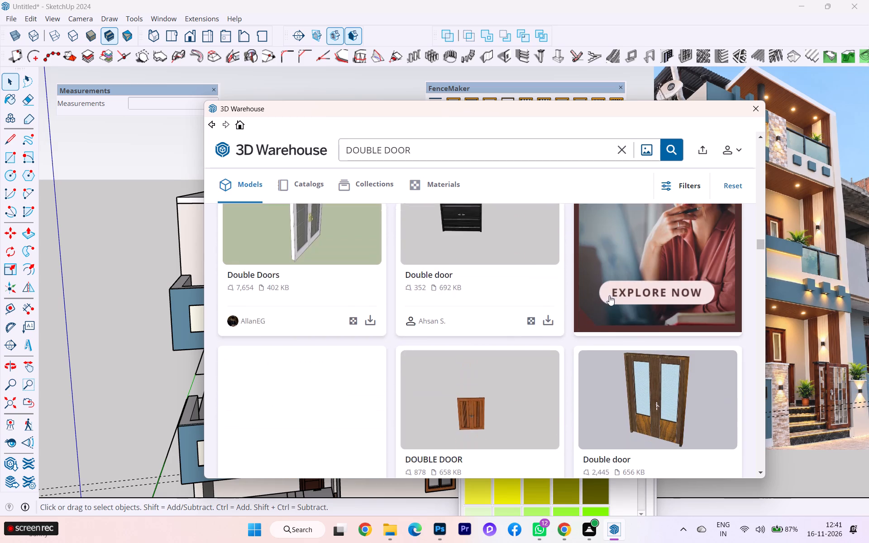
scroll(609, 295, "up", 4)
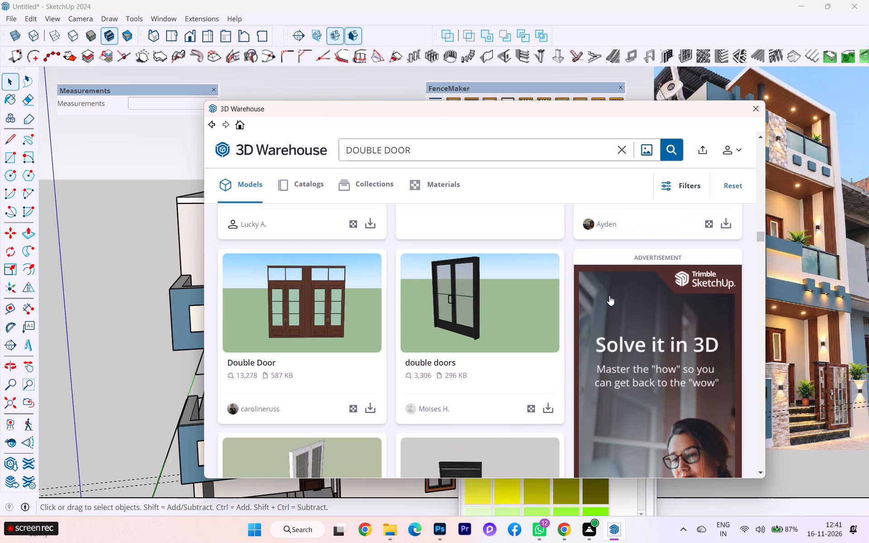
scroll(383, 307, "up", 1)
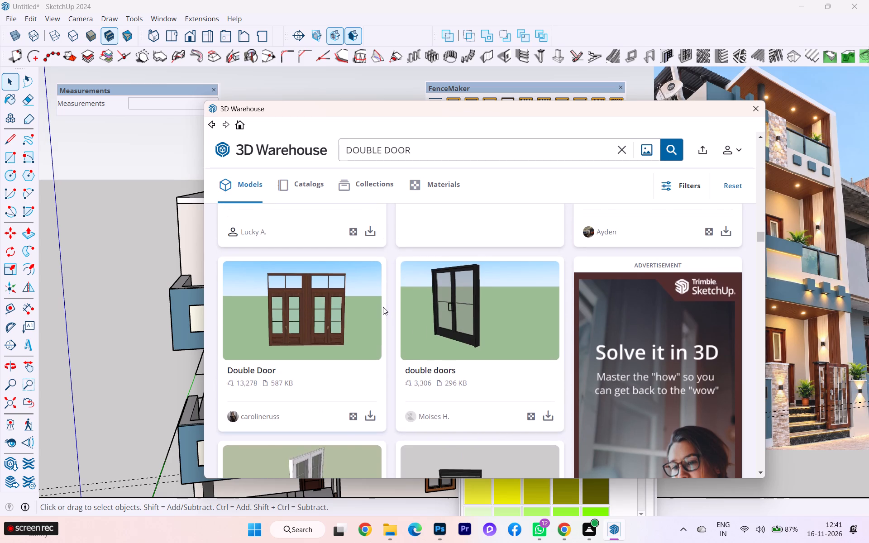
scroll(383, 307, "up", 5)
scroll(383, 307, "down", 2)
scroll(383, 307, "up", 1)
scroll(383, 307, "down", 1)
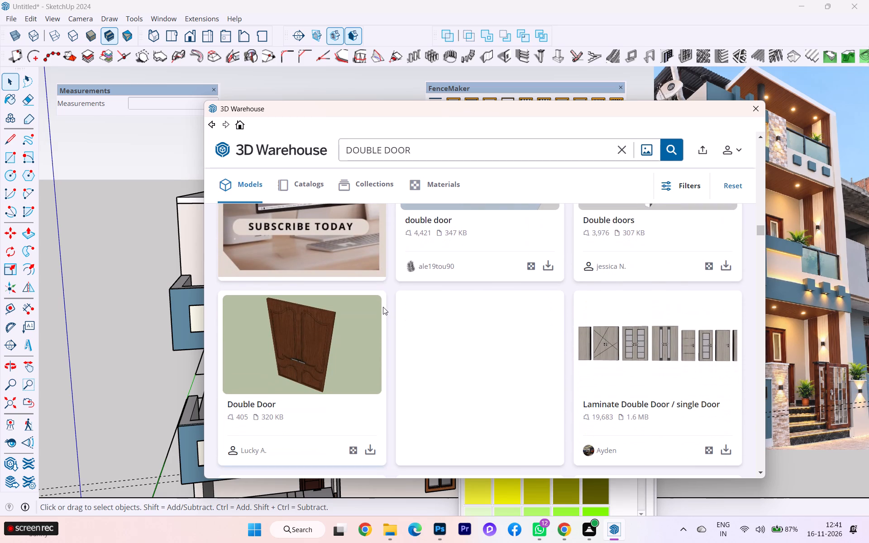
scroll(383, 307, "up", 1)
scroll(477, 308, "up", 5)
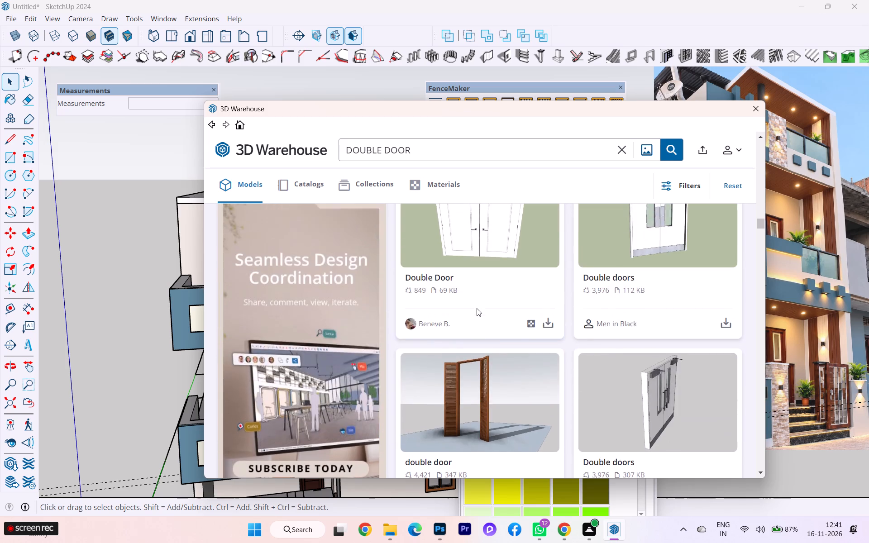
scroll(477, 308, "up", 4)
scroll(477, 308, "down", 2)
scroll(477, 308, "up", 4)
scroll(477, 308, "down", 2)
scroll(477, 308, "up", 5)
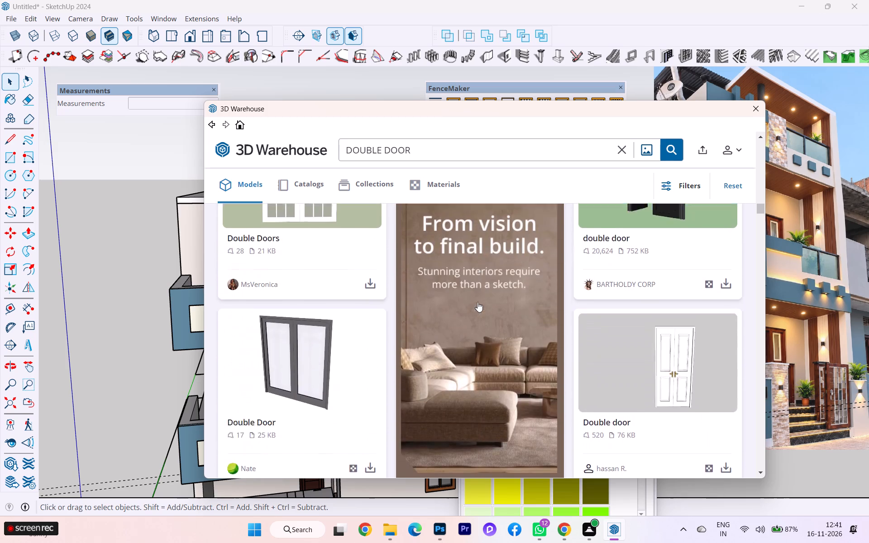
scroll(478, 301, "up", 2)
scroll(478, 301, "down", 1)
scroll(478, 301, "up", 9)
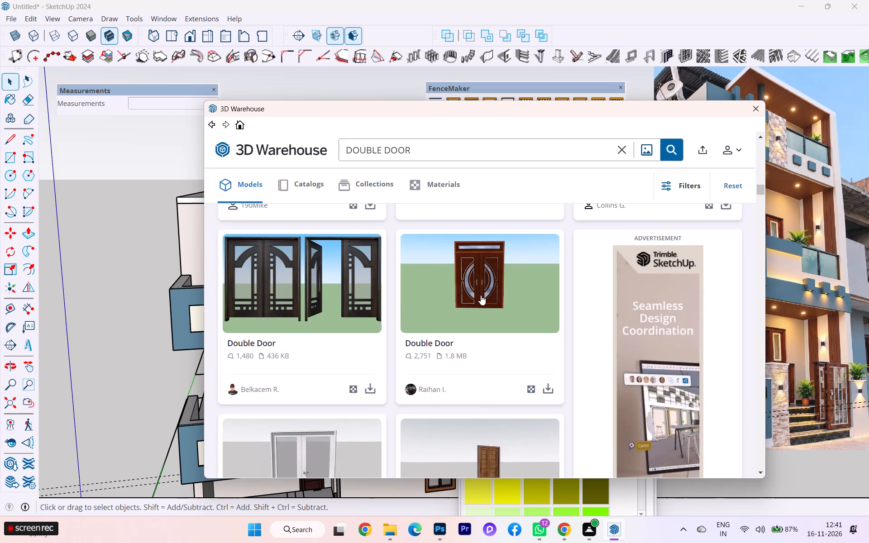
scroll(481, 295, "up", 3)
scroll(481, 295, "down", 1)
scroll(481, 295, "up", 5)
scroll(607, 297, "up", 3)
scroll(607, 297, "down", 1)
scroll(607, 297, "up", 1)
scroll(607, 297, "down", 1)
scroll(607, 297, "up", 1)
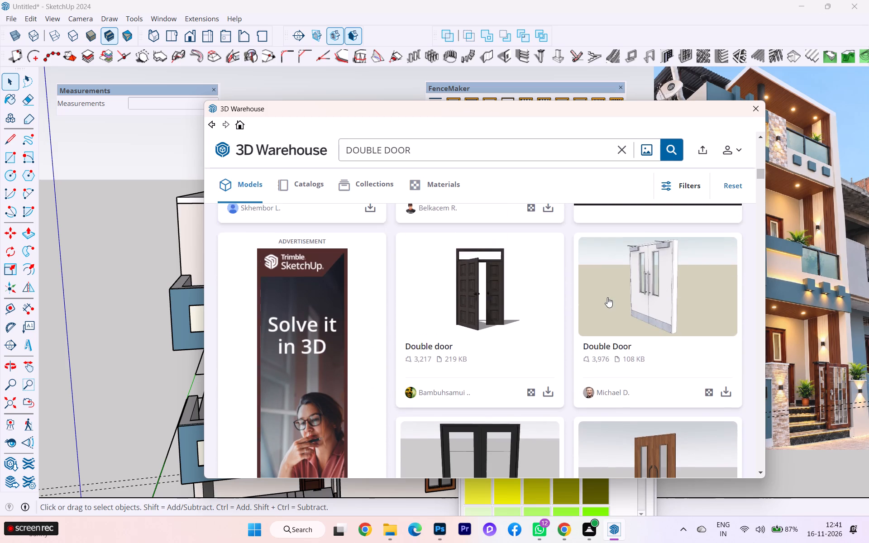
scroll(607, 297, "up", 2)
scroll(607, 297, "down", 1)
scroll(607, 297, "up", 9)
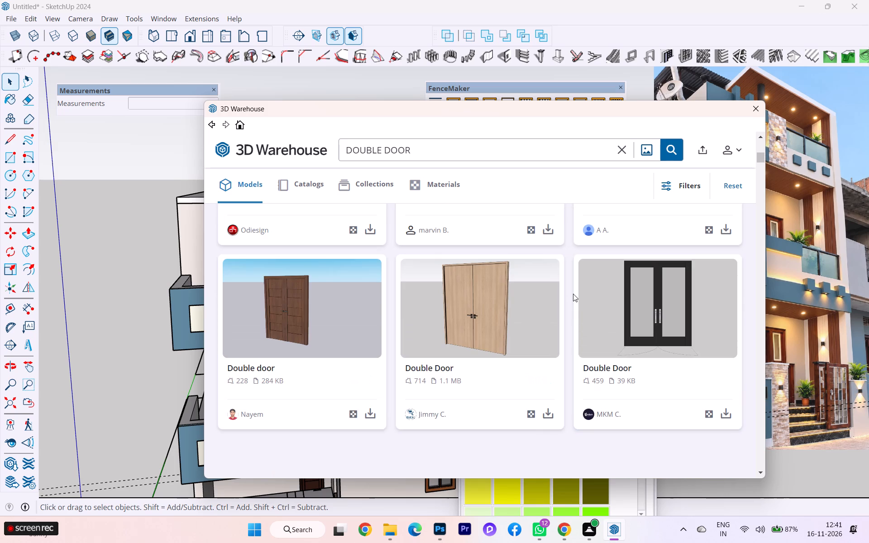
scroll(573, 294, "down", 1)
scroll(573, 294, "up", 1)
scroll(573, 294, "down", 2)
scroll(573, 294, "up", 10)
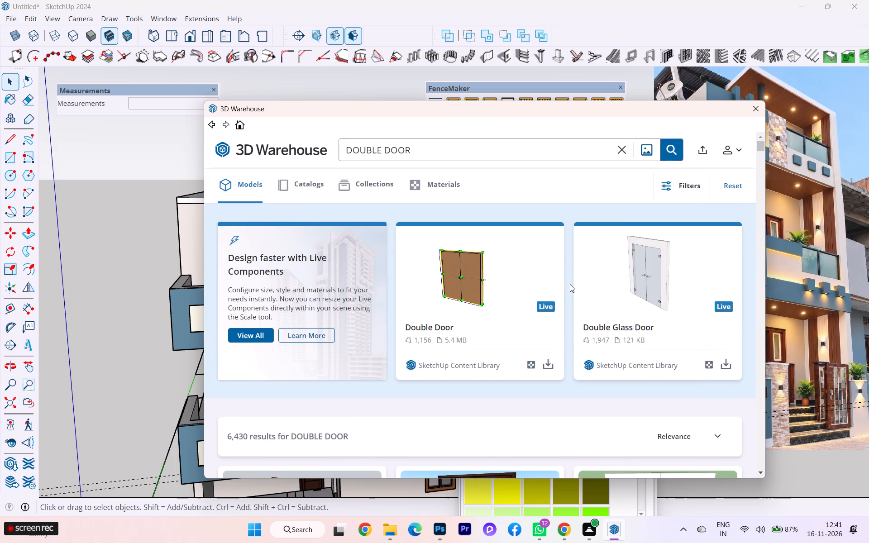
scroll(569, 287, "down", 6)
scroll(561, 305, "up", 2)
scroll(561, 305, "down", 1)
scroll(561, 305, "up", 6)
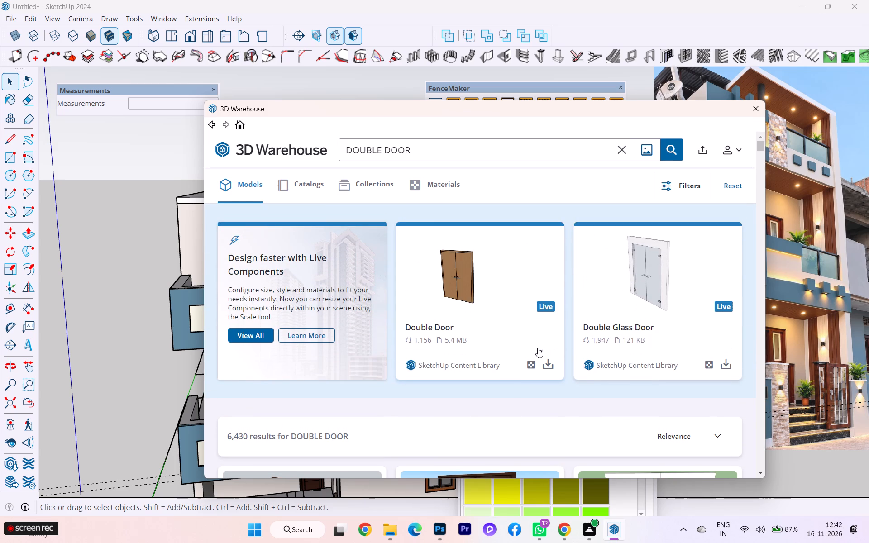
Request the Live Component Double Door, skip the promotional video to earn 5 more downloads, and decline the subscription offer.
left_click(547, 363)
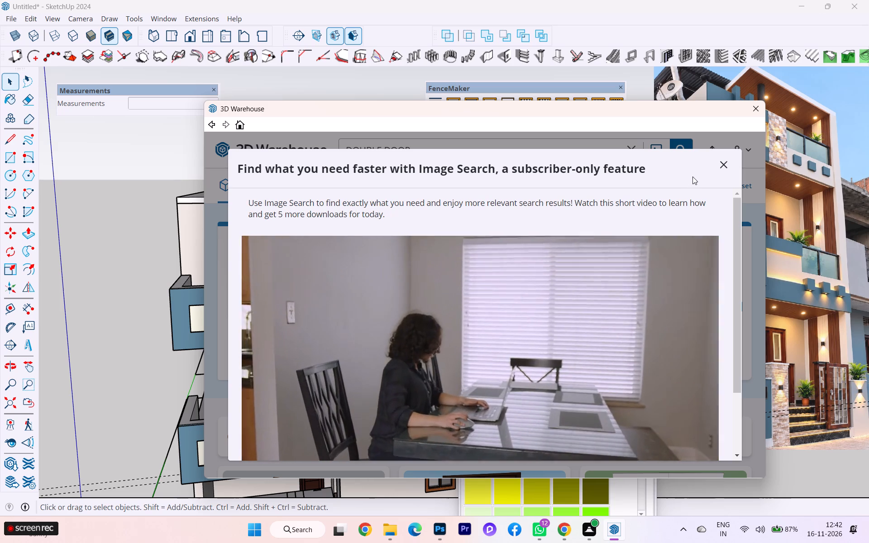
scroll(655, 251, "down", 4)
scroll(641, 297, "down", 3)
scroll(641, 298, "up", 1)
scroll(641, 298, "down", 2)
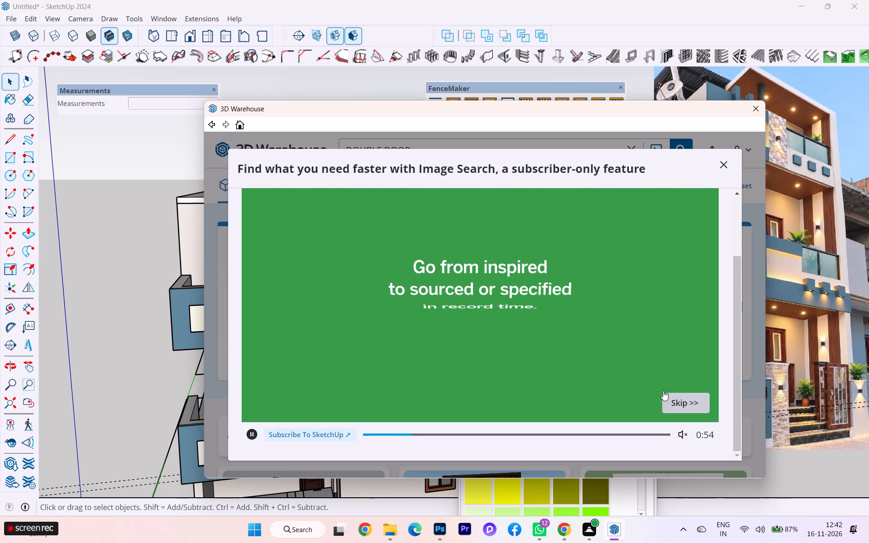
left_click(698, 401)
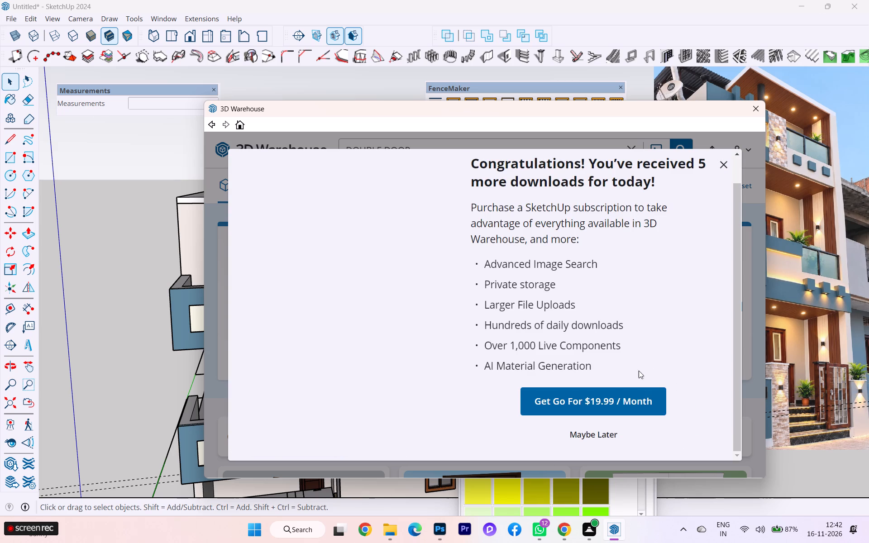
left_click(598, 433)
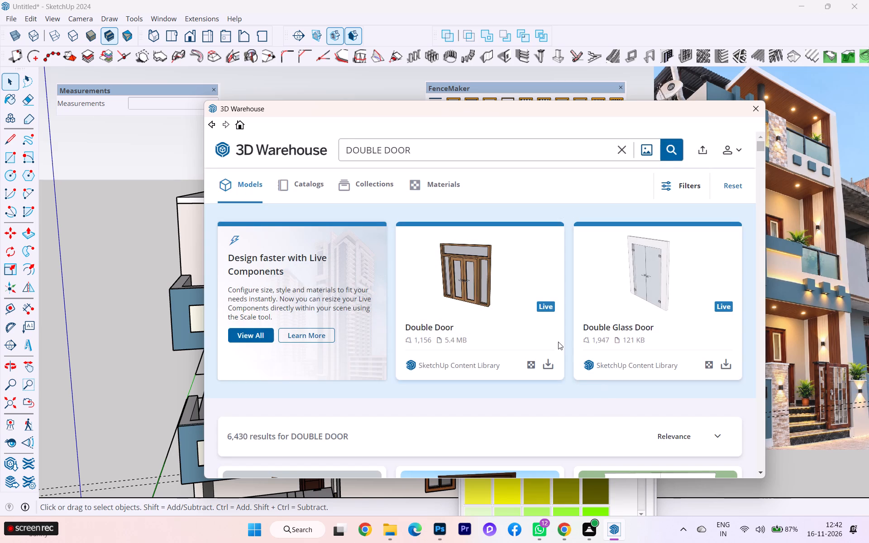
Load the SketchUp Content Library's Live Component Double Door directly into the model.
left_click(552, 362)
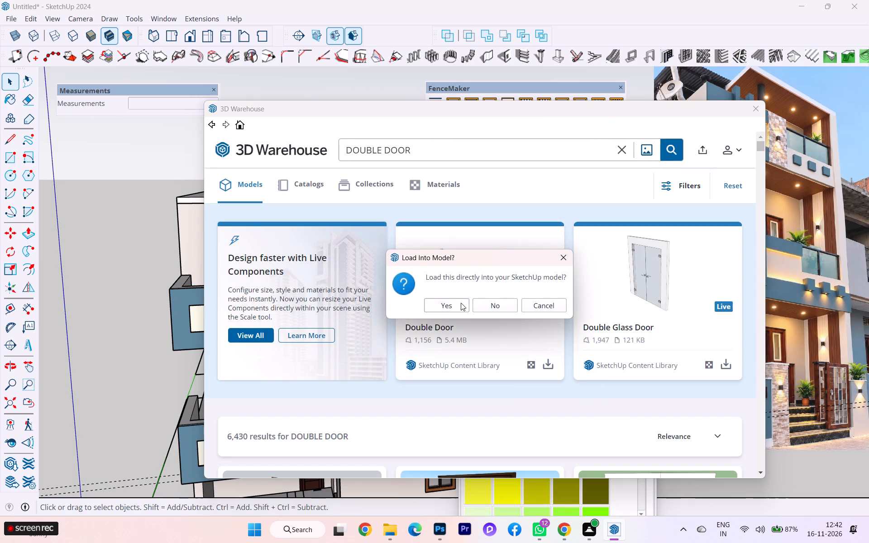
left_click(447, 310)
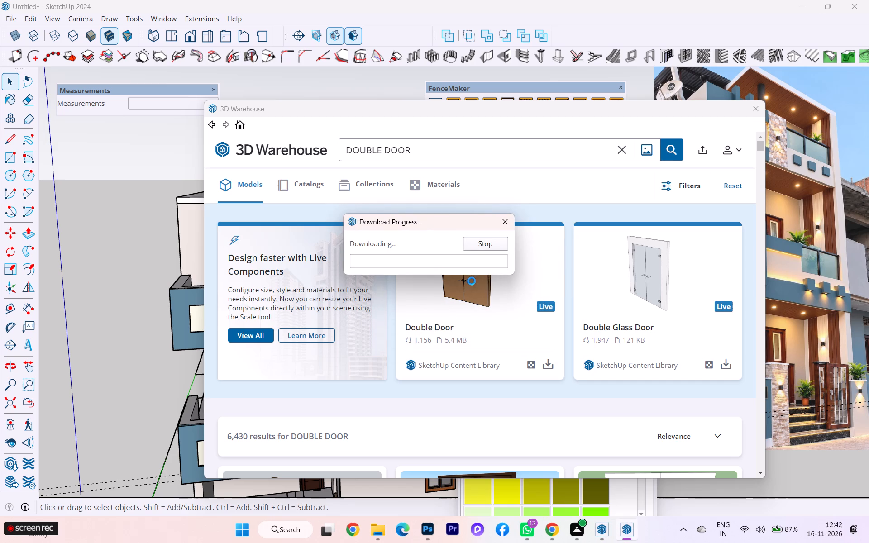
scroll(515, 290, "down", 2)
left_click(540, 287)
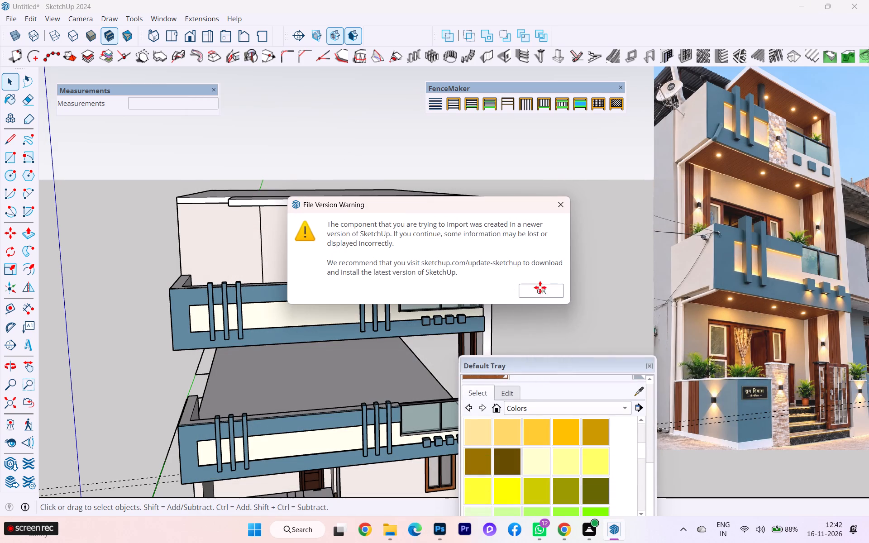
Accept the file version warning and place the double door with its lower corner at the base of the top-floor balcony opening.
scroll(547, 284, "down", 3)
scroll(445, 257, "down", 1)
scroll(445, 257, "up", 1)
scroll(445, 257, "down", 1)
scroll(445, 257, "up", 4)
scroll(445, 257, "down", 3)
scroll(440, 259, "up", 4)
scroll(439, 259, "down", 1)
scroll(438, 261, "up", 1)
scroll(437, 261, "down", 2)
scroll(435, 262, "up", 3)
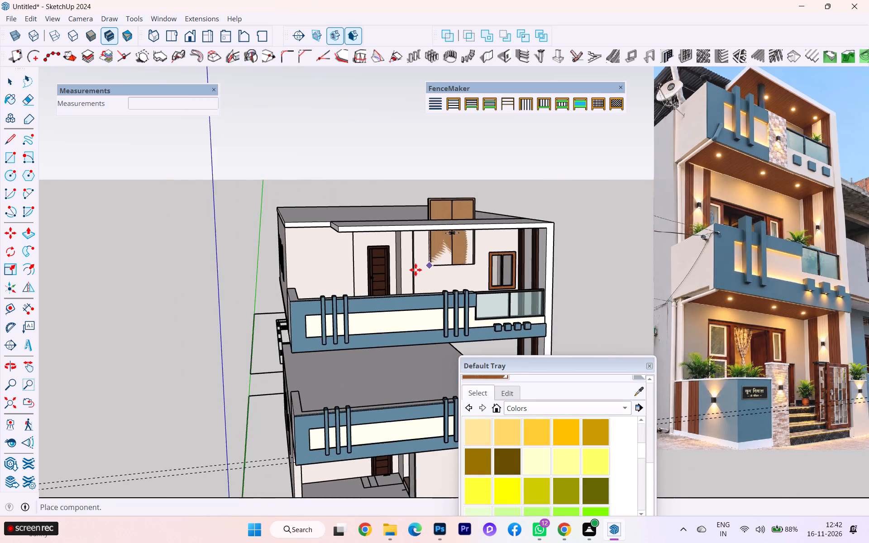
scroll(415, 270, "up", 2)
scroll(403, 275, "down", 1)
scroll(403, 275, "up", 1)
scroll(403, 275, "down", 1)
scroll(403, 275, "up", 4)
scroll(389, 285, "down", 3)
scroll(389, 285, "up", 3)
scroll(388, 285, "down", 2)
scroll(388, 285, "up", 2)
scroll(387, 286, "down", 1)
scroll(386, 286, "up", 1)
scroll(366, 291, "down", 4)
scroll(365, 291, "up", 2)
scroll(365, 291, "down", 1)
scroll(365, 291, "up", 5)
scroll(357, 298, "down", 1)
middle_click_drag(352, 306, 306, 352)
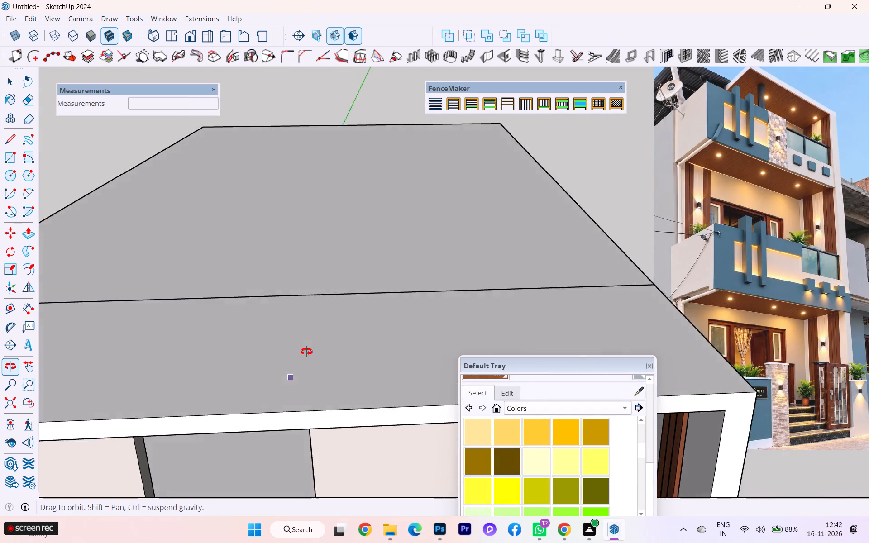
middle_click_drag(306, 352, 320, 337)
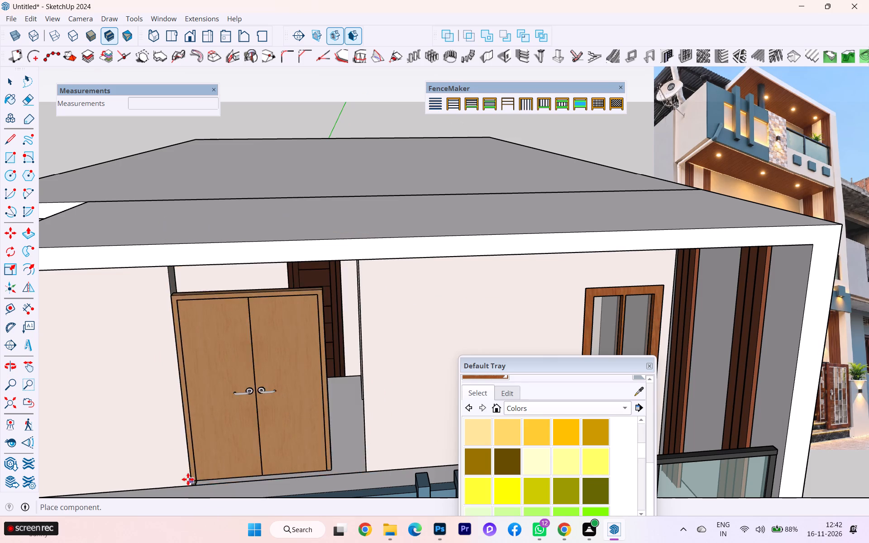
scroll(187, 478, "up", 1)
scroll(187, 478, "down", 1)
scroll(187, 478, "up", 3)
scroll(187, 478, "down", 1)
scroll(187, 478, "up", 2)
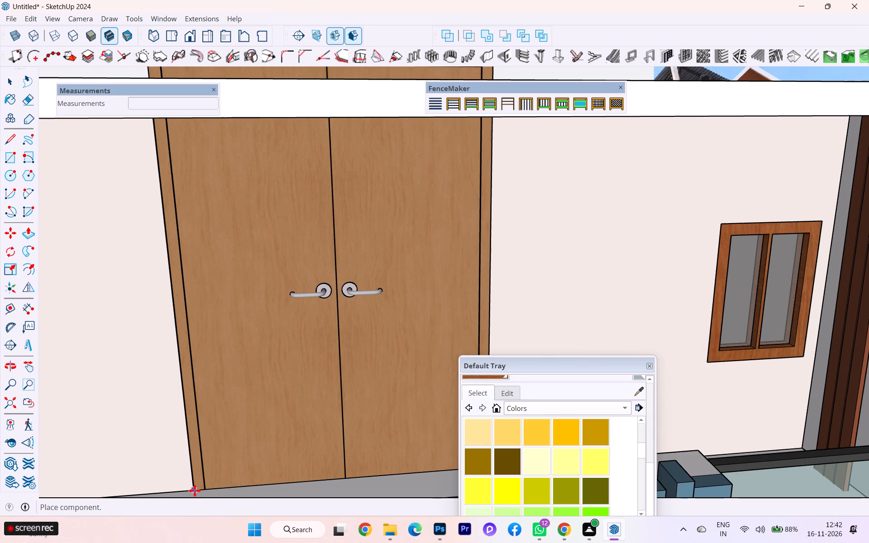
left_click(195, 491)
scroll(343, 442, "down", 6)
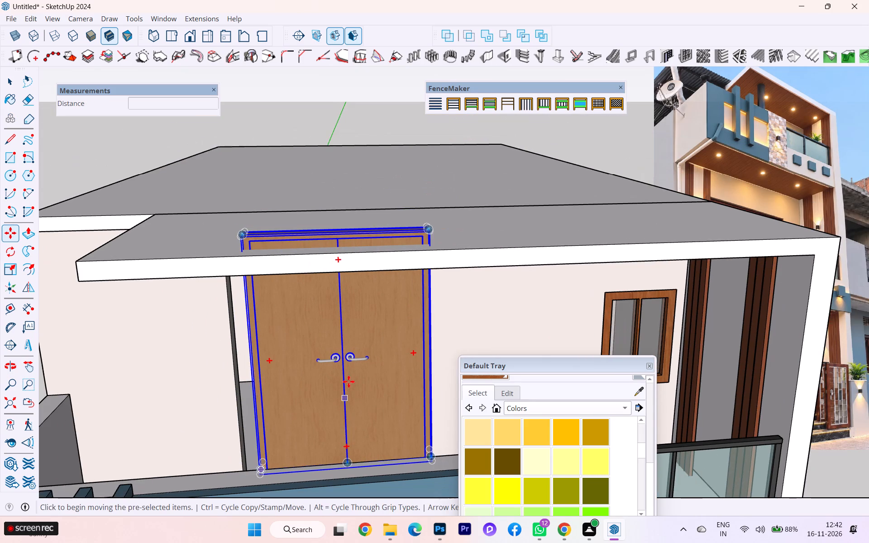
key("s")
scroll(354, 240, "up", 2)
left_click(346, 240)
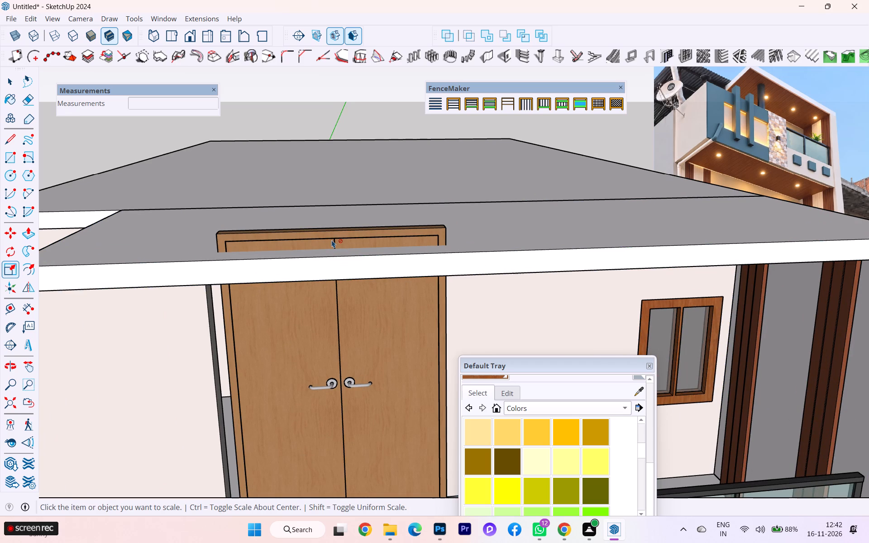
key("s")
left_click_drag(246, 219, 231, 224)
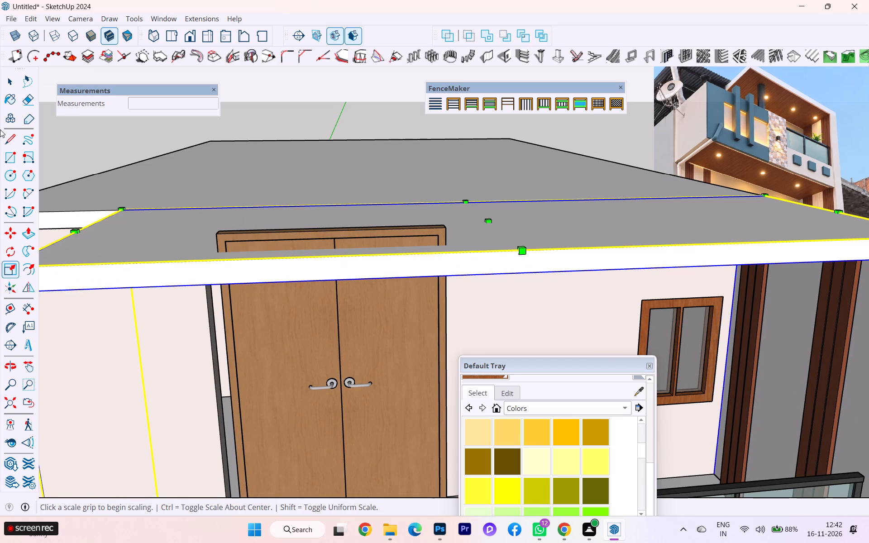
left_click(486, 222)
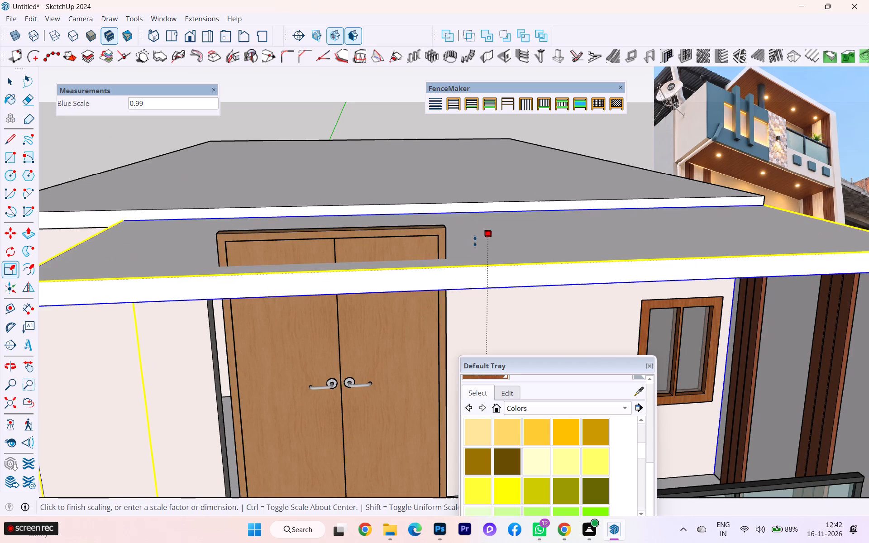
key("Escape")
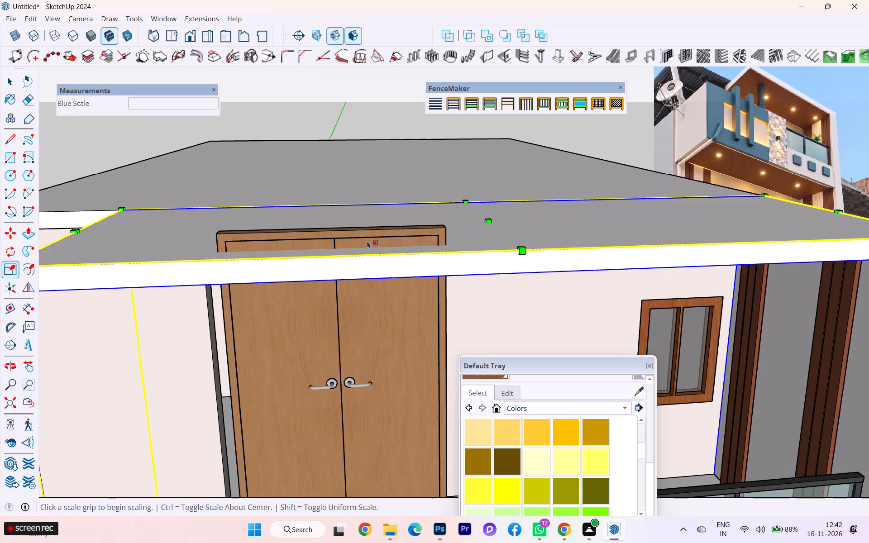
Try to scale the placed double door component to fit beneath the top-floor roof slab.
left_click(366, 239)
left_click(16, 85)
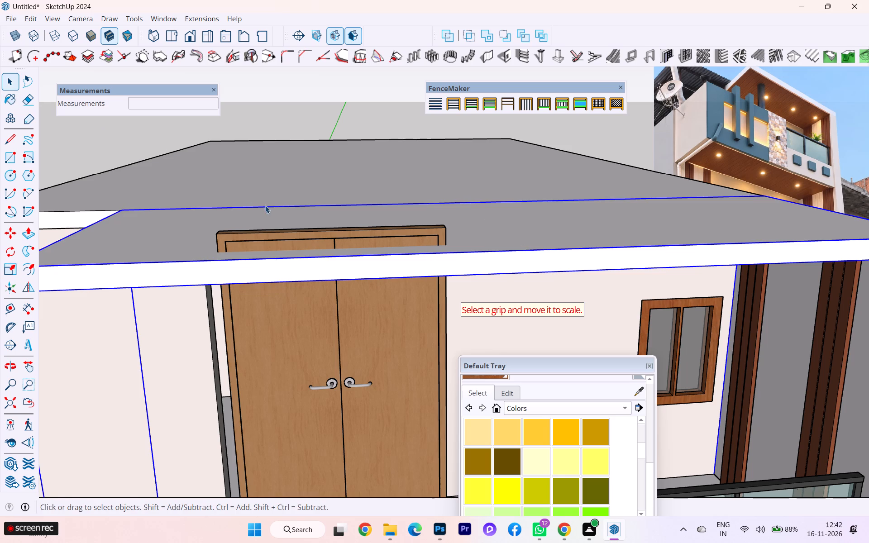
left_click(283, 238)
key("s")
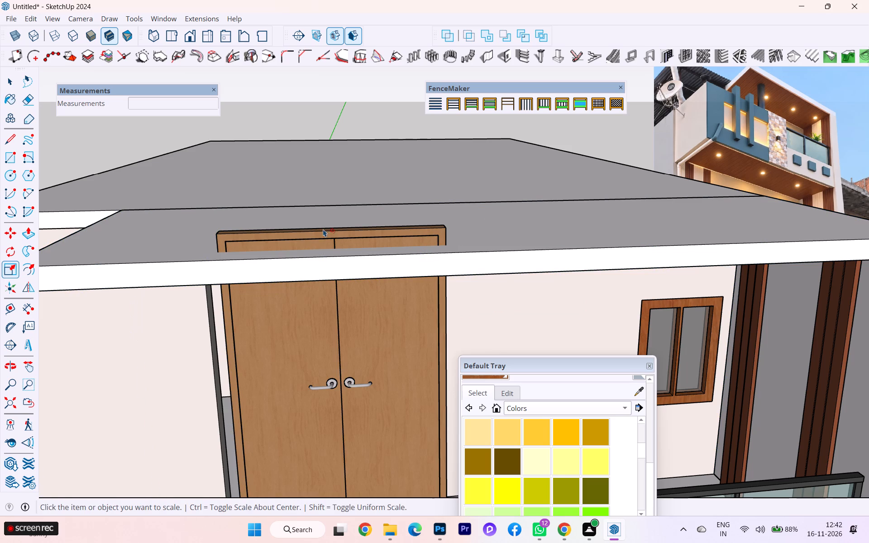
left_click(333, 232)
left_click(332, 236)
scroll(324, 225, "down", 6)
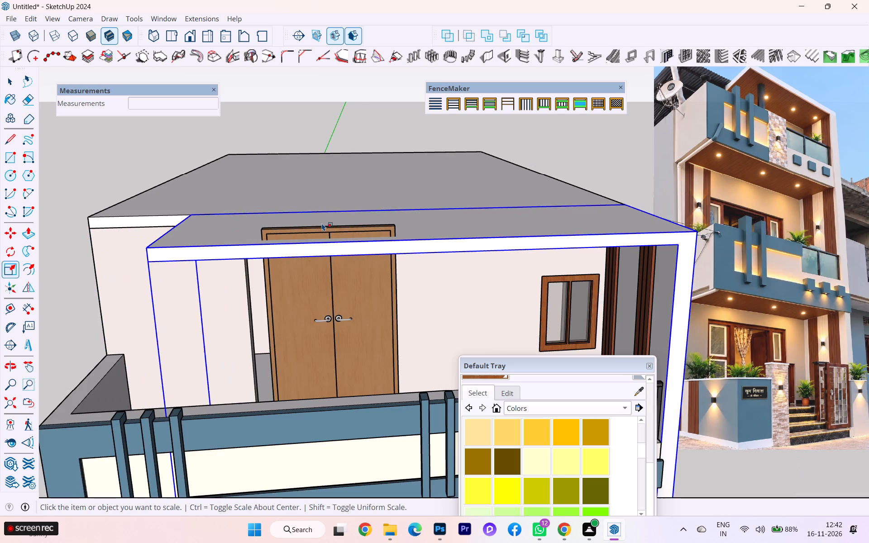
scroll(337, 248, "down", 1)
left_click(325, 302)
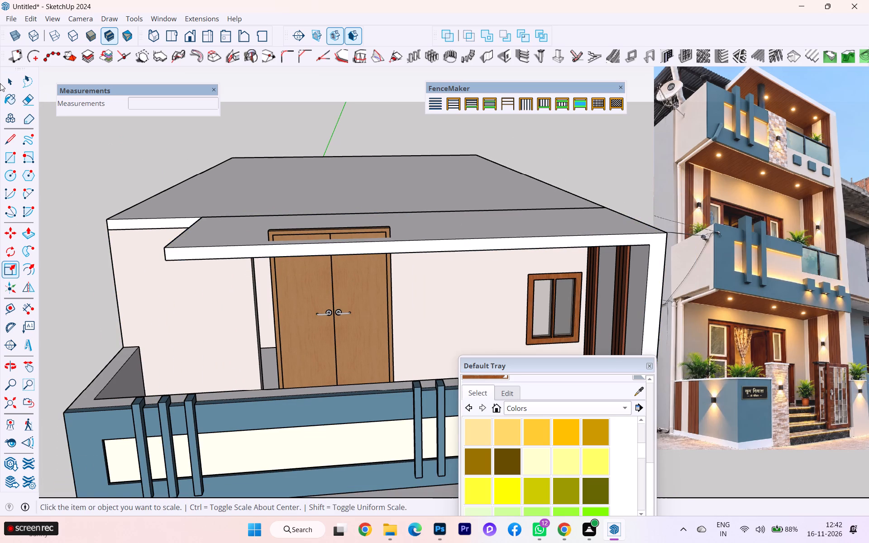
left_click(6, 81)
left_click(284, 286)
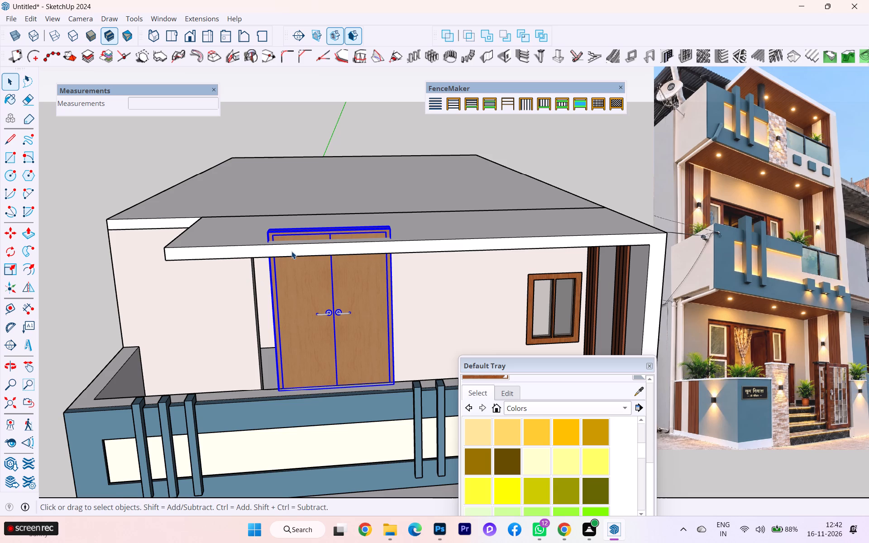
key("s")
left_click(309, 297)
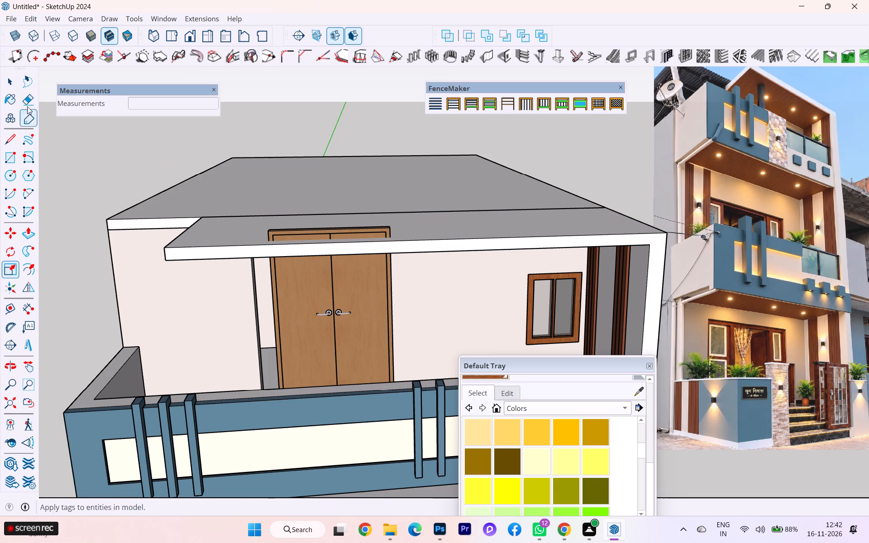
Move the double door out of the balcony opening into the clear space beside the house's side wall.
left_click(10, 80)
left_click(307, 314)
key("m")
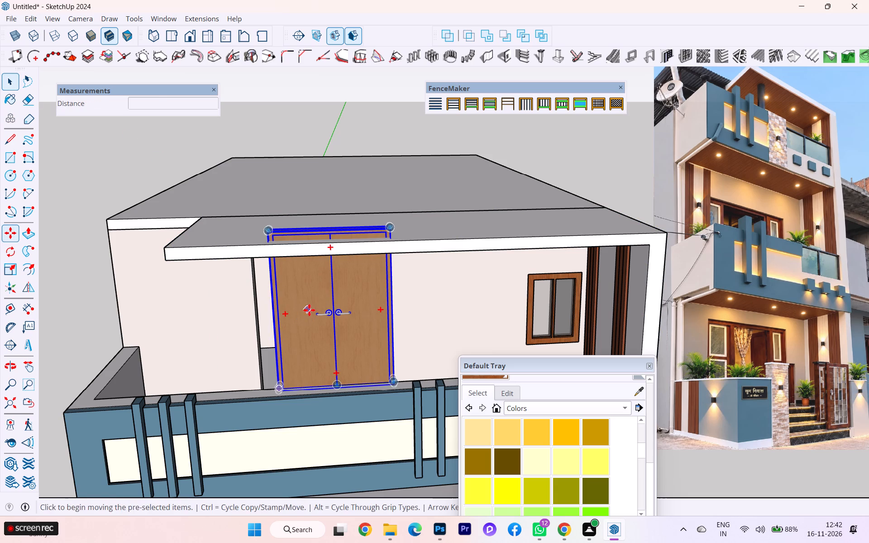
left_click(310, 309)
scroll(302, 326, "down", 4)
scroll(349, 331, "down", 1)
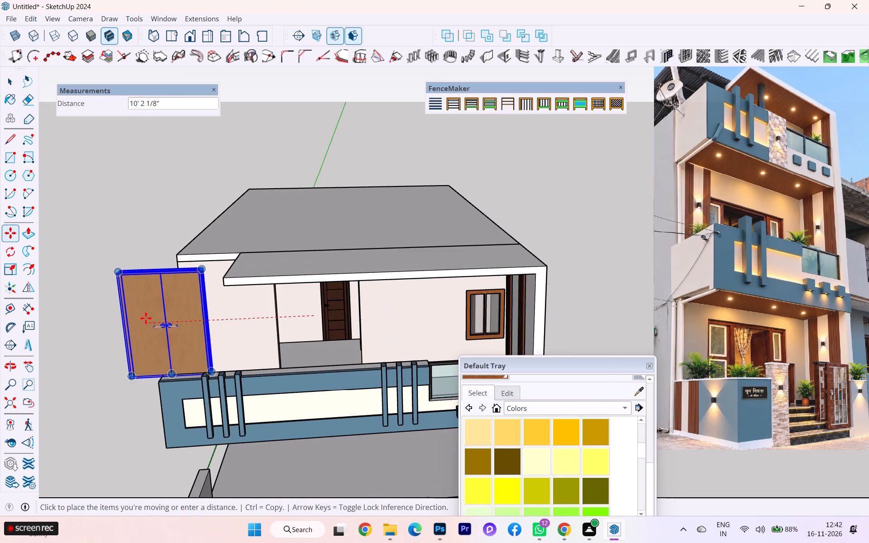
left_click(99, 306)
middle_click_drag(211, 313, 309, 315)
scroll(304, 316, "up", 3)
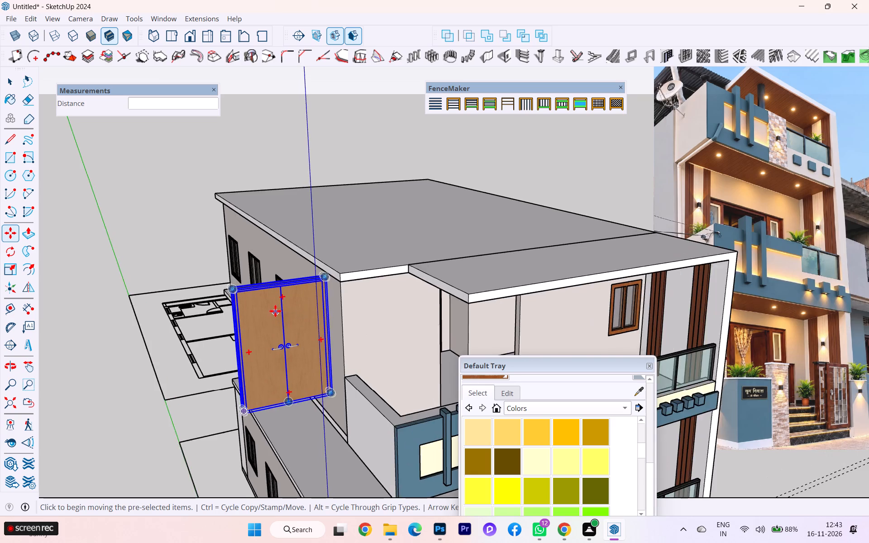
scroll(275, 311, "up", 2)
left_click(209, 278)
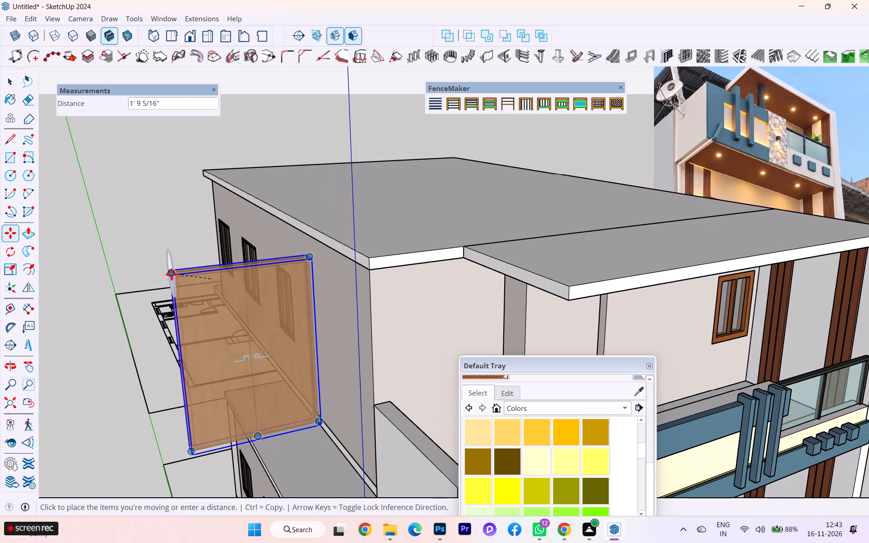
left_click(172, 274)
scroll(300, 409, "up", 3)
key("Escape")
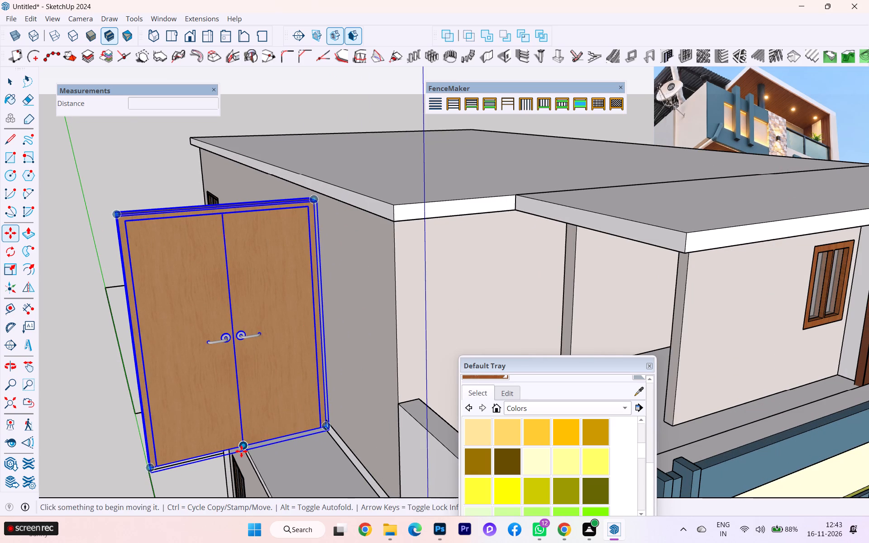
Explode the double door Live Component into its separate frame and leaf parts.
scroll(243, 447, "up", 1)
key("s")
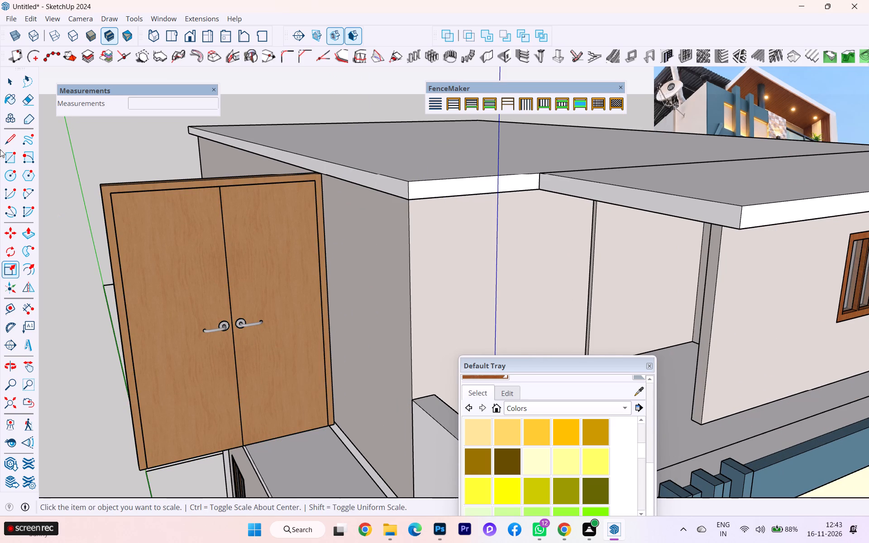
left_click(5, 77)
left_click(162, 239)
right_click(162, 239)
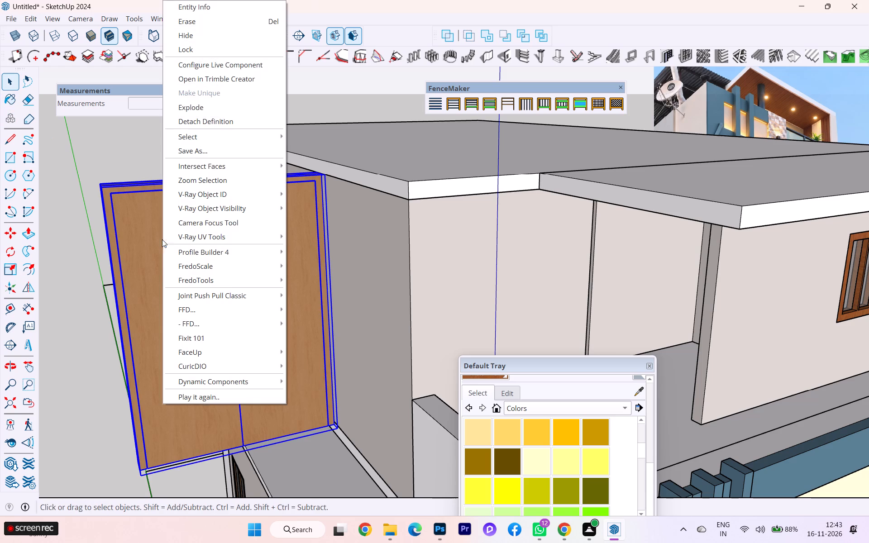
left_click(207, 111)
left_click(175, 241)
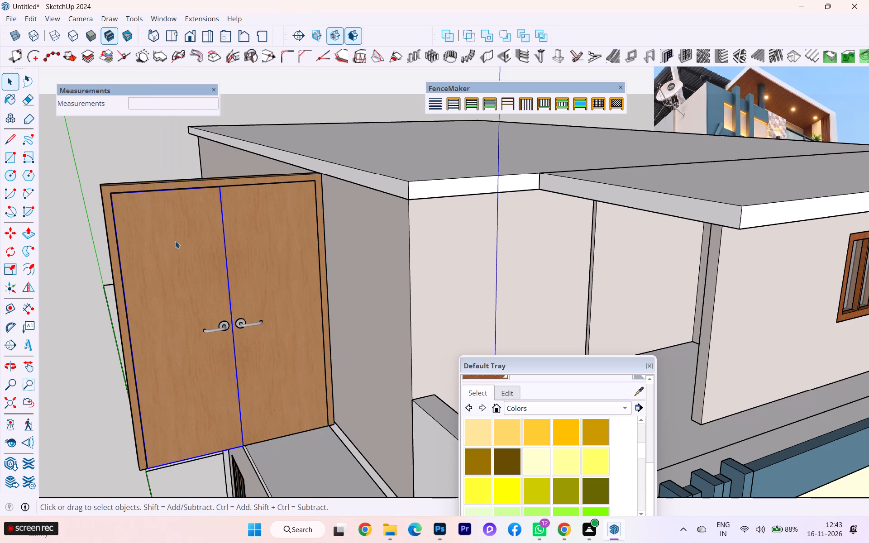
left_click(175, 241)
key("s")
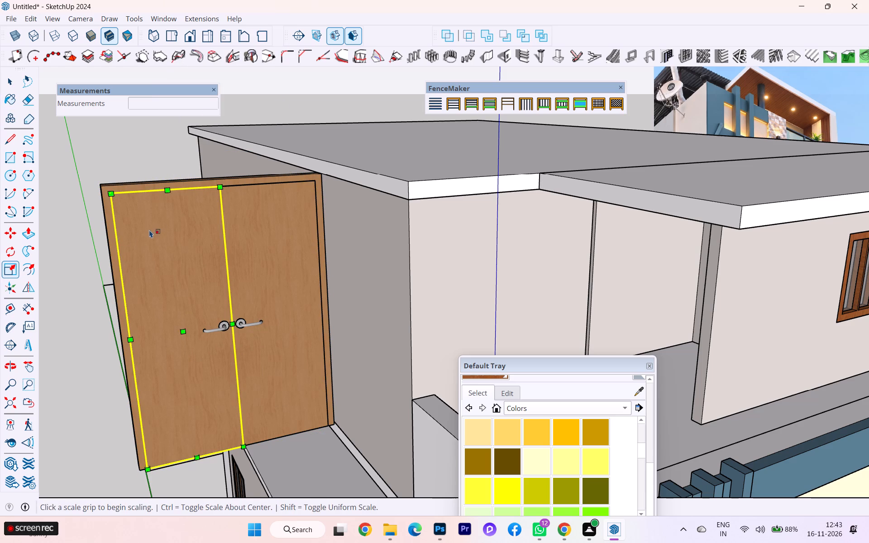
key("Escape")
Scale the double door's outer frame along the blue axis to 0.93 of its height.
left_click(115, 185)
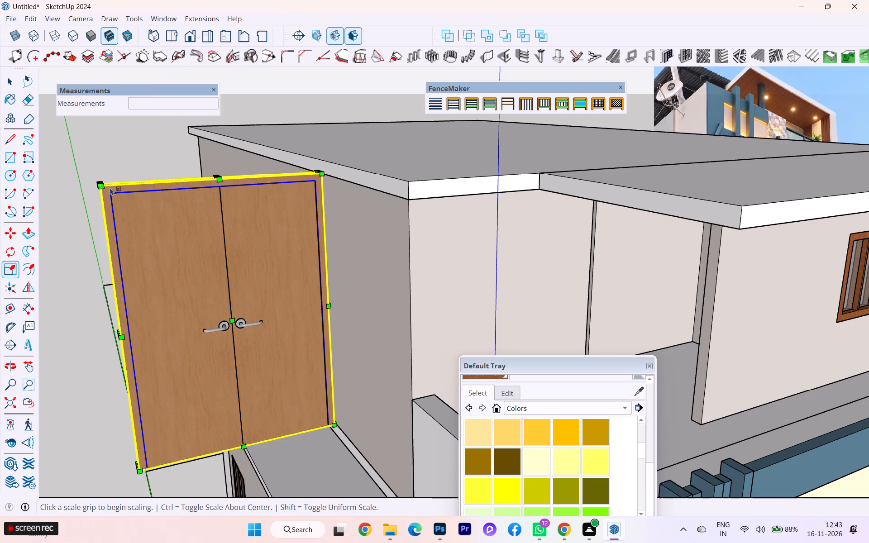
scroll(200, 169, "up", 2)
scroll(209, 170, "down", 1)
scroll(210, 171, "up", 2)
left_click(253, 208)
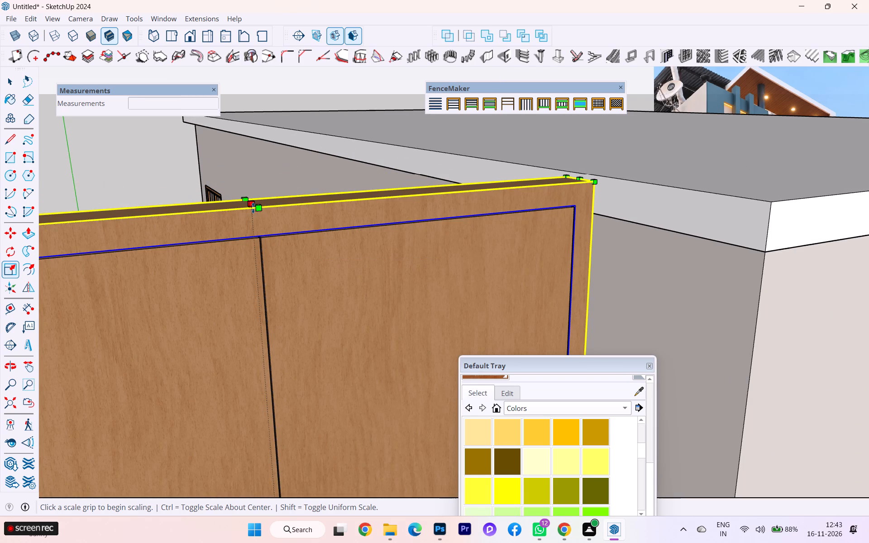
scroll(258, 238, "down", 2)
scroll(258, 238, "up", 2)
scroll(258, 238, "down", 1)
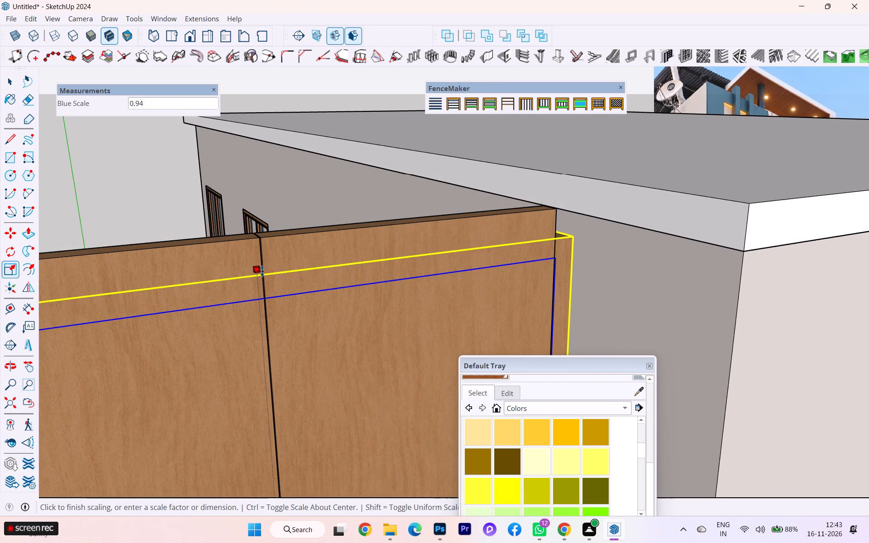
scroll(262, 271, "down", 5)
scroll(259, 267, "up", 2)
scroll(259, 267, "down", 1)
scroll(259, 267, "up", 1)
scroll(259, 267, "down", 8)
left_click(258, 267)
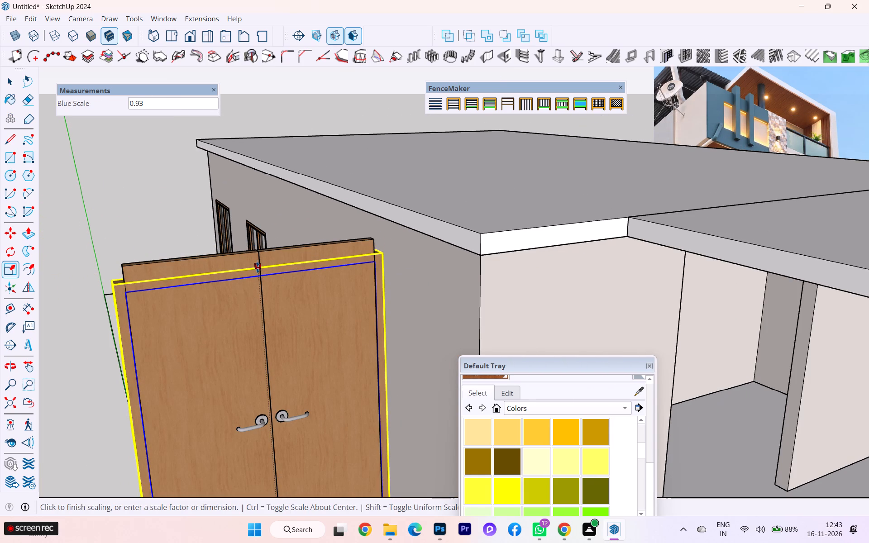
Scale the left door leaf to about 0.93 of its height so its top fits inside the shortened frame.
left_click(8, 86)
left_click(168, 257)
left_click(186, 264)
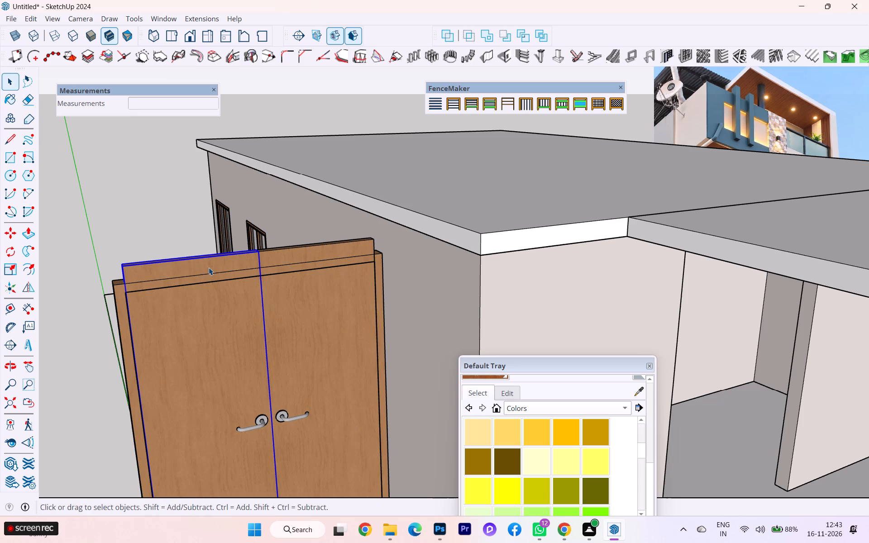
key("s")
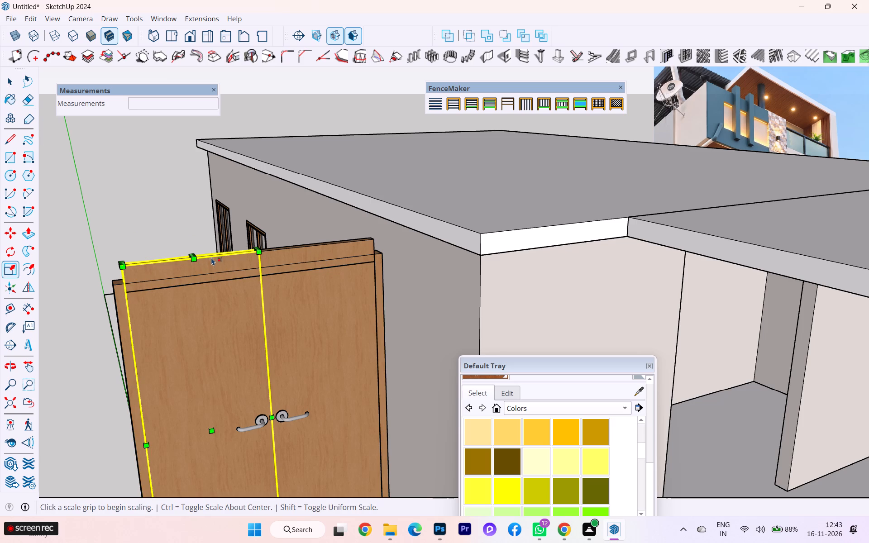
left_click(191, 257)
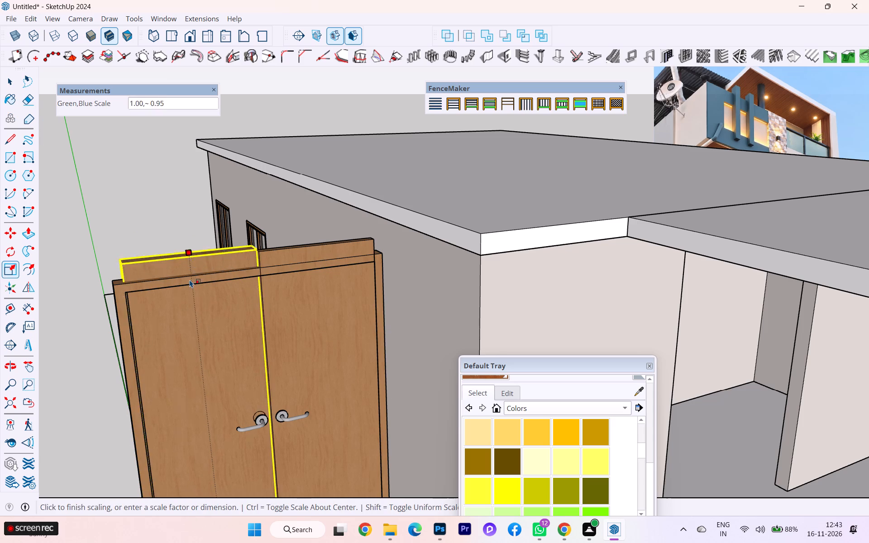
left_click(190, 286)
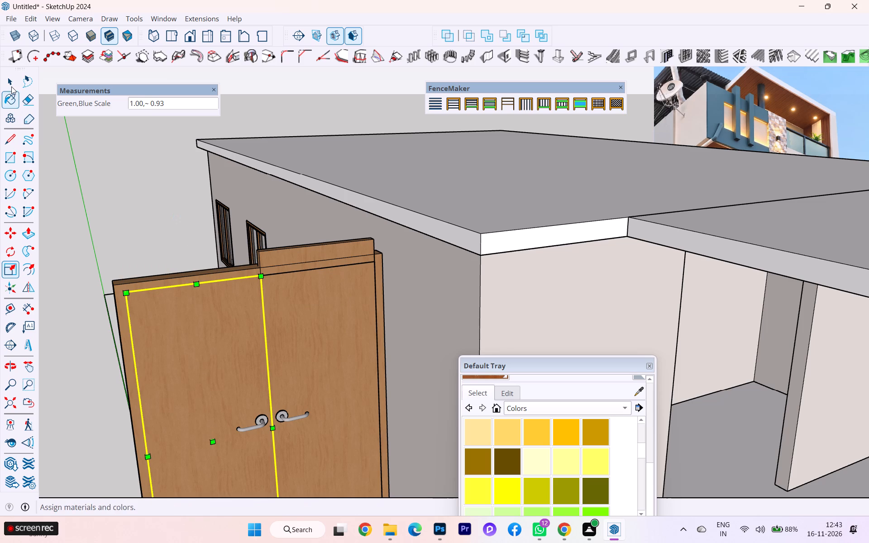
Scale the right door leaf to about 0.93 of its height, level with the left leaf inside the frame.
left_click(11, 86)
left_click(274, 249)
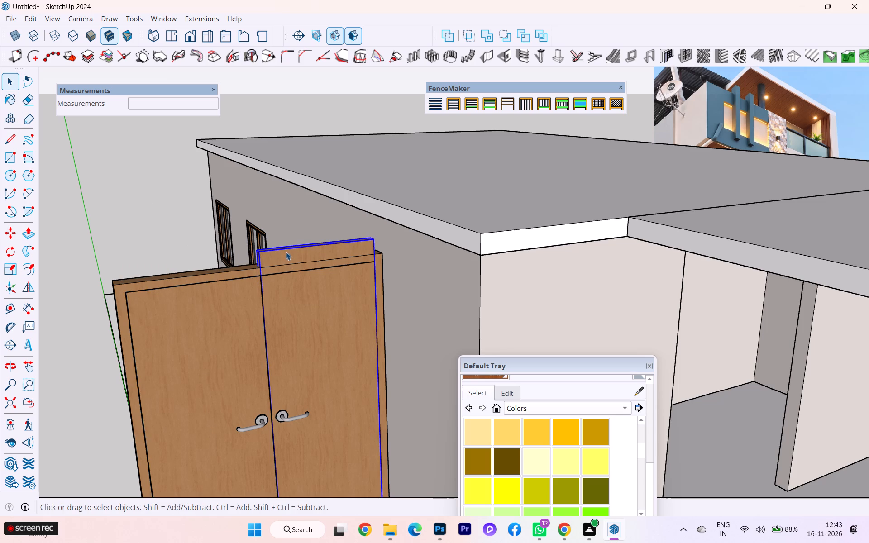
key("s")
left_click(318, 242)
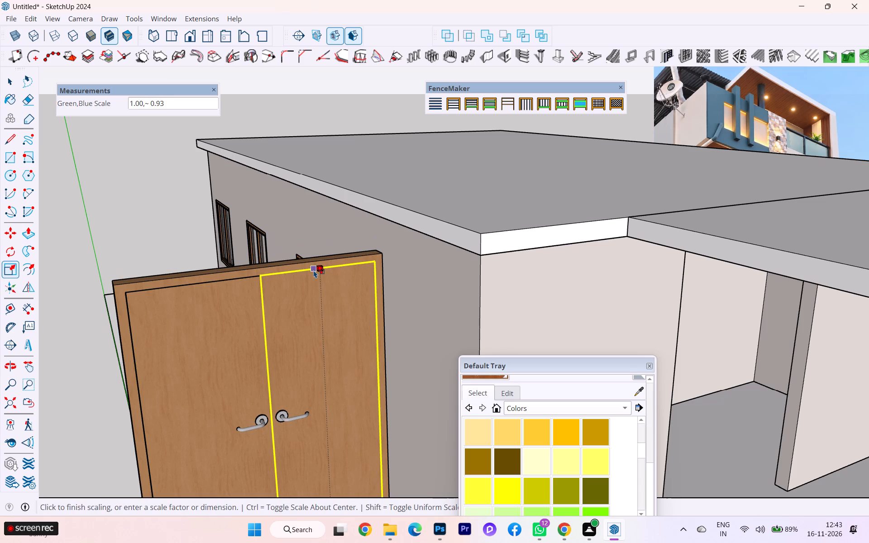
left_click(314, 270)
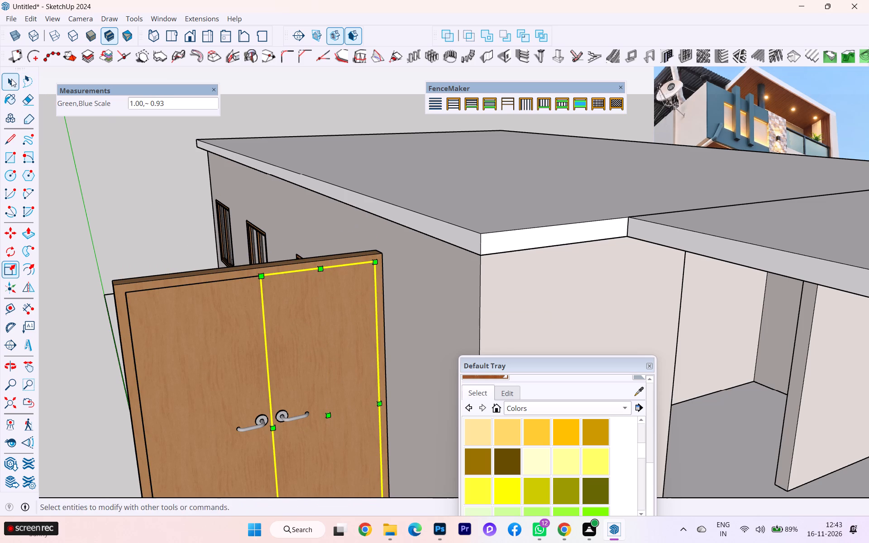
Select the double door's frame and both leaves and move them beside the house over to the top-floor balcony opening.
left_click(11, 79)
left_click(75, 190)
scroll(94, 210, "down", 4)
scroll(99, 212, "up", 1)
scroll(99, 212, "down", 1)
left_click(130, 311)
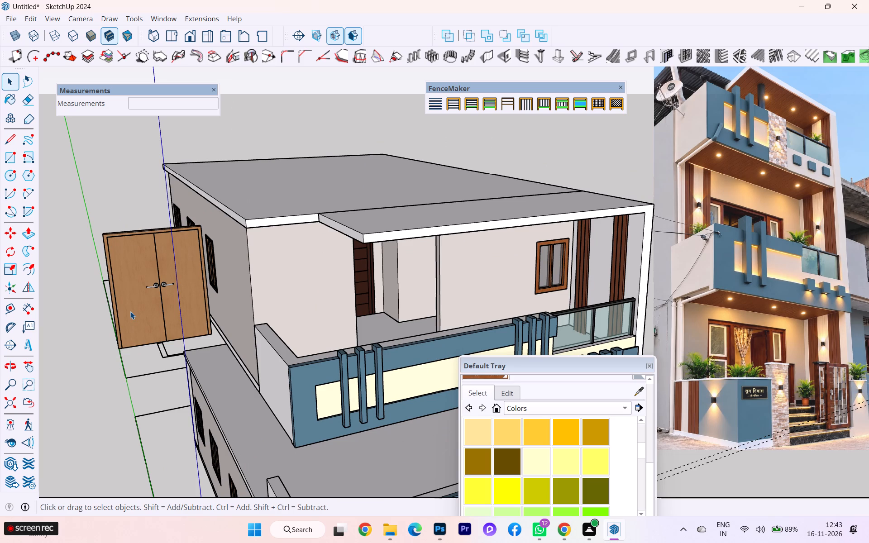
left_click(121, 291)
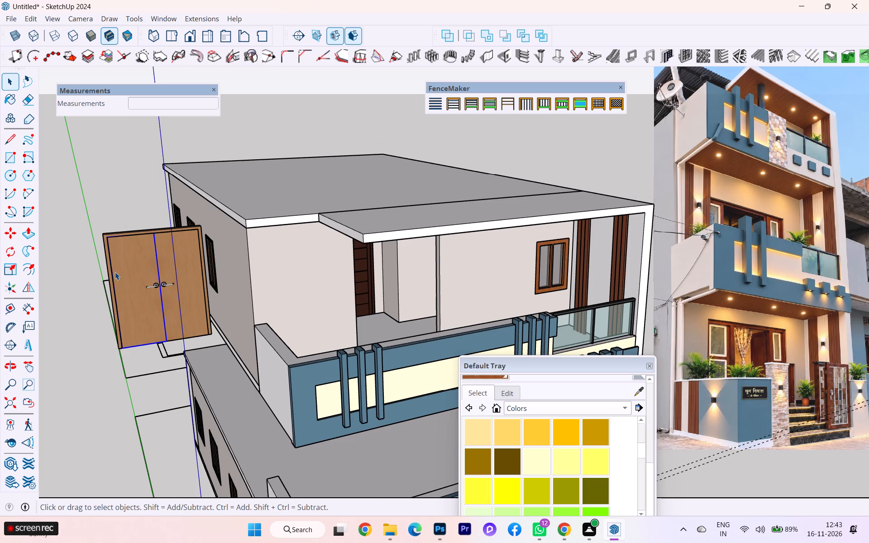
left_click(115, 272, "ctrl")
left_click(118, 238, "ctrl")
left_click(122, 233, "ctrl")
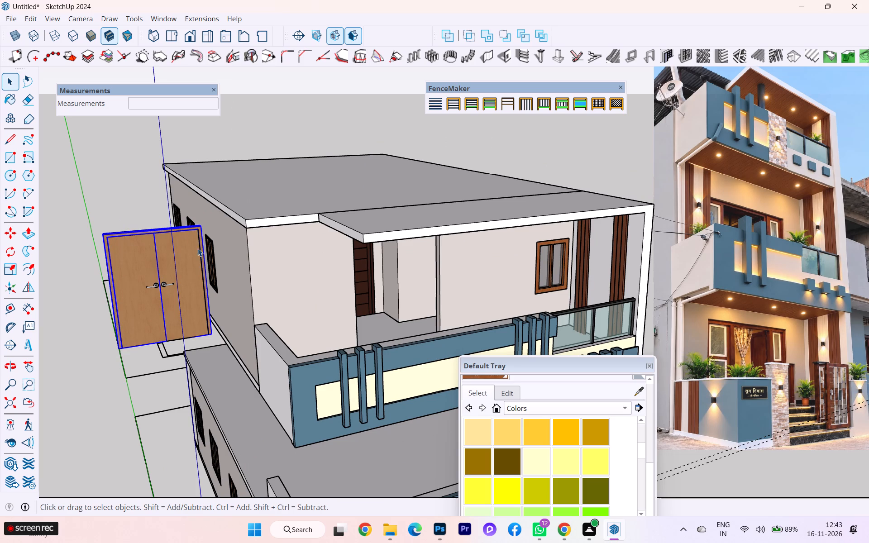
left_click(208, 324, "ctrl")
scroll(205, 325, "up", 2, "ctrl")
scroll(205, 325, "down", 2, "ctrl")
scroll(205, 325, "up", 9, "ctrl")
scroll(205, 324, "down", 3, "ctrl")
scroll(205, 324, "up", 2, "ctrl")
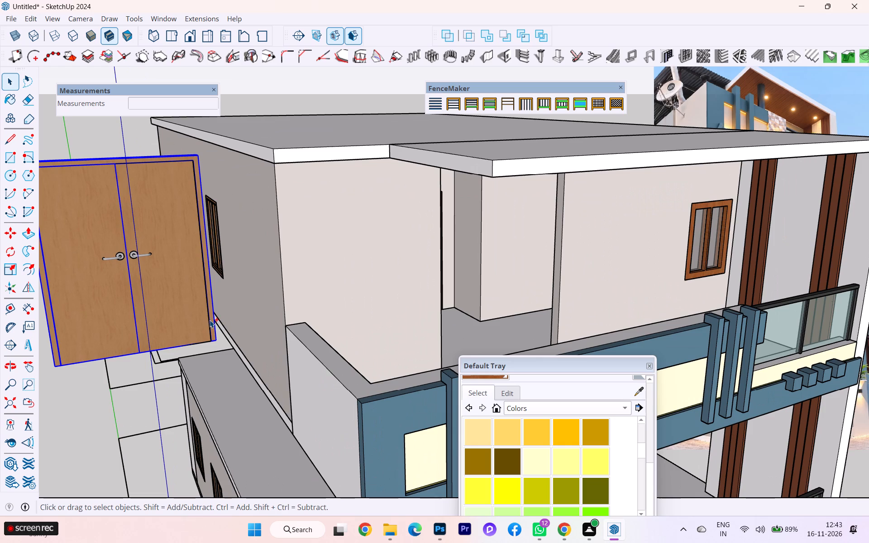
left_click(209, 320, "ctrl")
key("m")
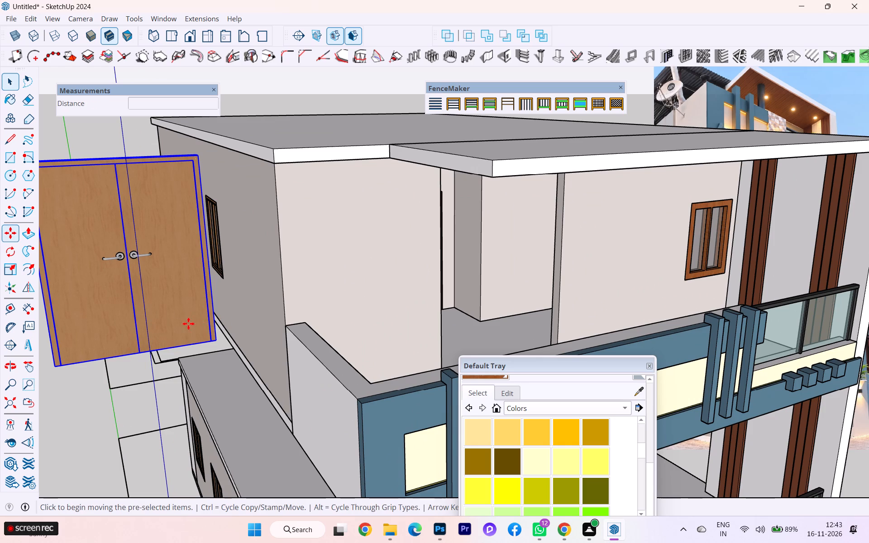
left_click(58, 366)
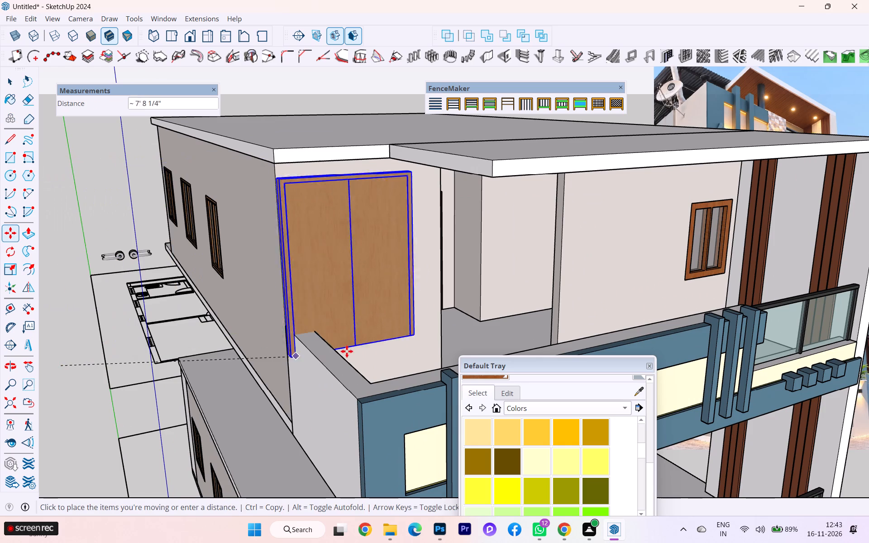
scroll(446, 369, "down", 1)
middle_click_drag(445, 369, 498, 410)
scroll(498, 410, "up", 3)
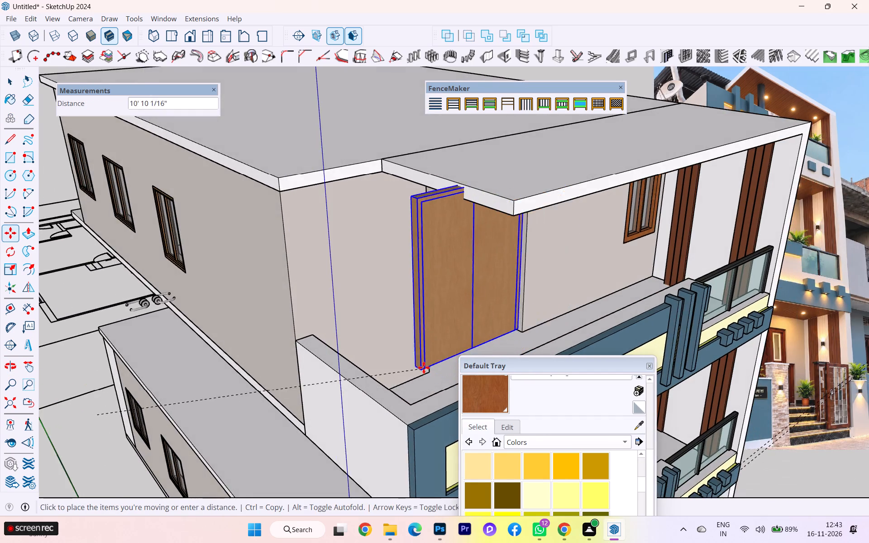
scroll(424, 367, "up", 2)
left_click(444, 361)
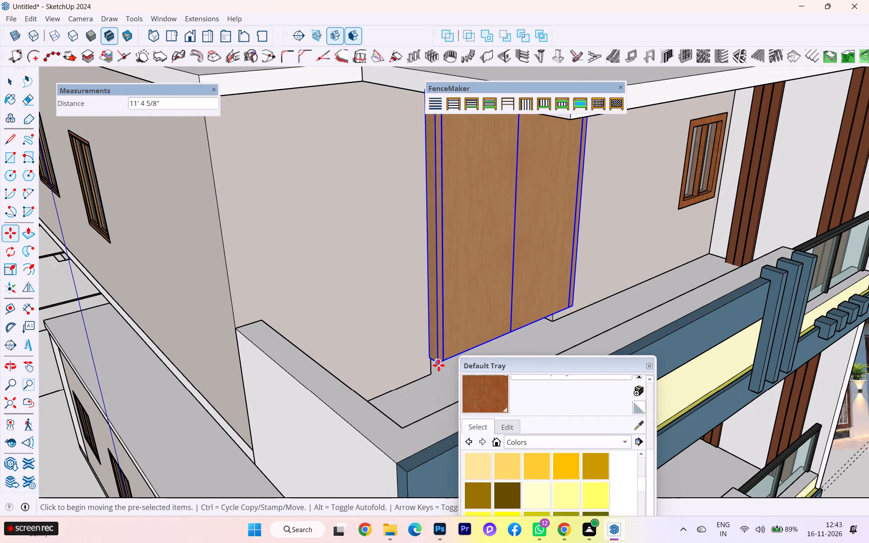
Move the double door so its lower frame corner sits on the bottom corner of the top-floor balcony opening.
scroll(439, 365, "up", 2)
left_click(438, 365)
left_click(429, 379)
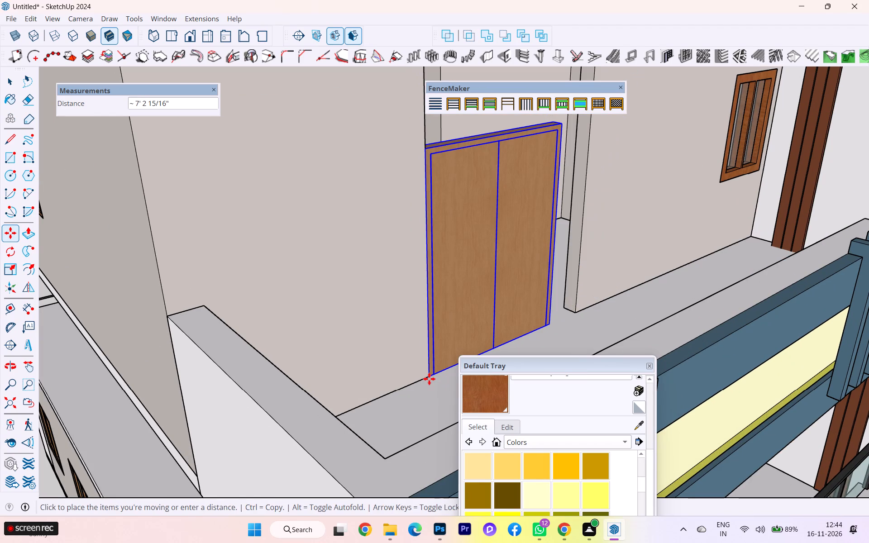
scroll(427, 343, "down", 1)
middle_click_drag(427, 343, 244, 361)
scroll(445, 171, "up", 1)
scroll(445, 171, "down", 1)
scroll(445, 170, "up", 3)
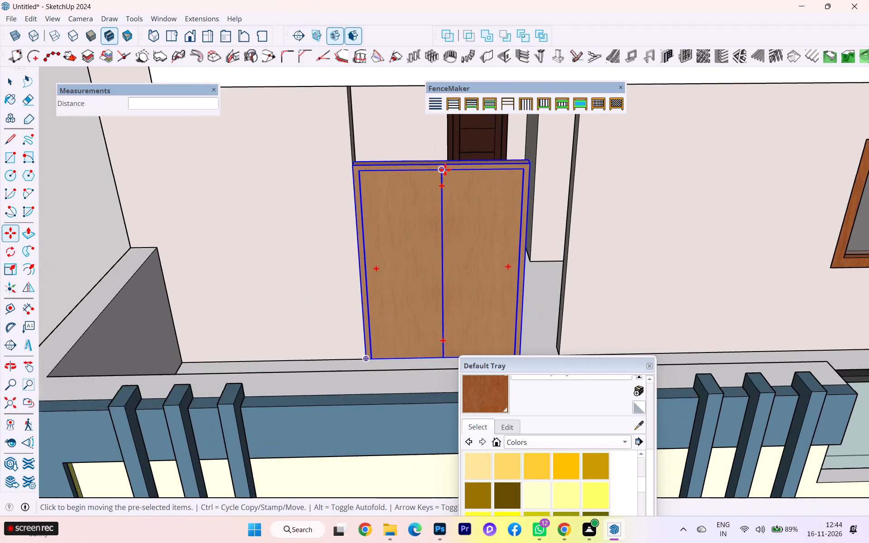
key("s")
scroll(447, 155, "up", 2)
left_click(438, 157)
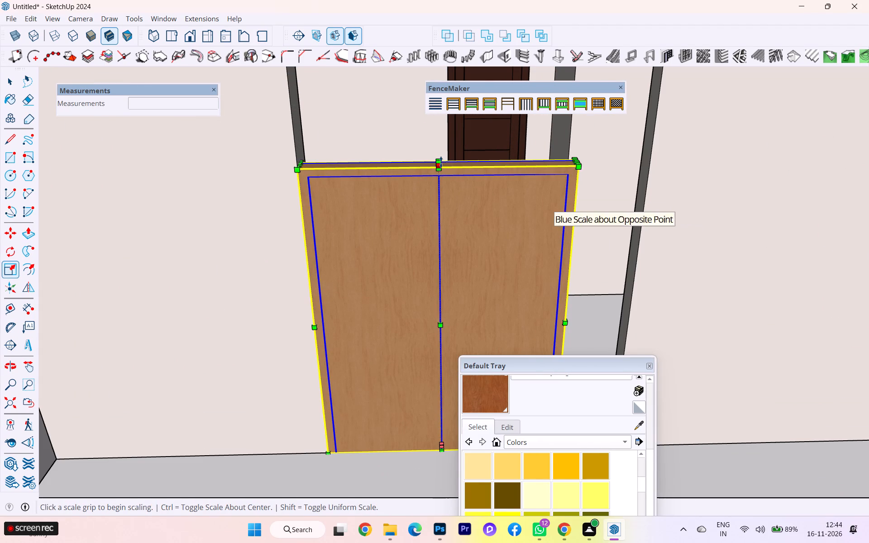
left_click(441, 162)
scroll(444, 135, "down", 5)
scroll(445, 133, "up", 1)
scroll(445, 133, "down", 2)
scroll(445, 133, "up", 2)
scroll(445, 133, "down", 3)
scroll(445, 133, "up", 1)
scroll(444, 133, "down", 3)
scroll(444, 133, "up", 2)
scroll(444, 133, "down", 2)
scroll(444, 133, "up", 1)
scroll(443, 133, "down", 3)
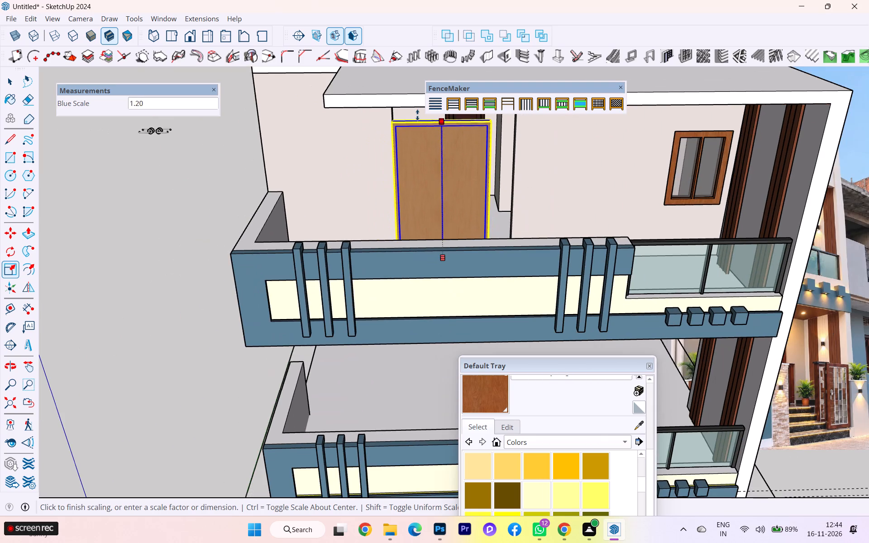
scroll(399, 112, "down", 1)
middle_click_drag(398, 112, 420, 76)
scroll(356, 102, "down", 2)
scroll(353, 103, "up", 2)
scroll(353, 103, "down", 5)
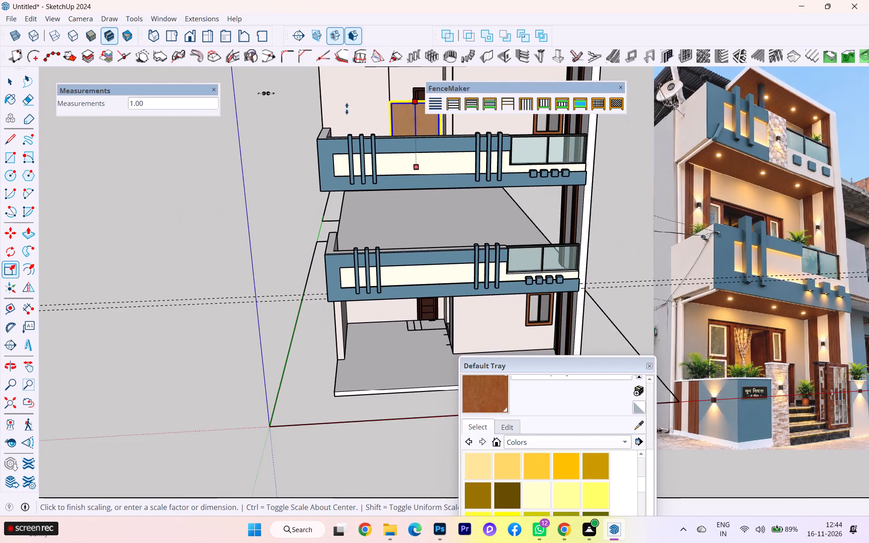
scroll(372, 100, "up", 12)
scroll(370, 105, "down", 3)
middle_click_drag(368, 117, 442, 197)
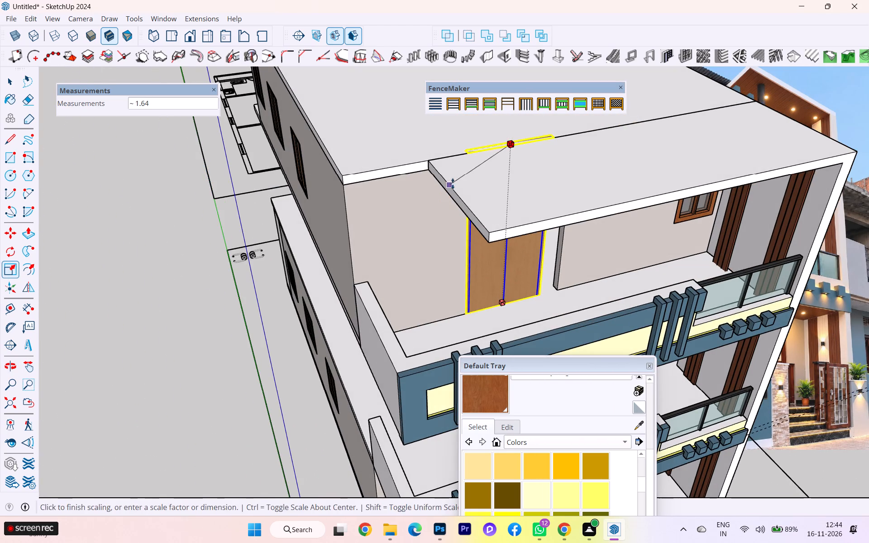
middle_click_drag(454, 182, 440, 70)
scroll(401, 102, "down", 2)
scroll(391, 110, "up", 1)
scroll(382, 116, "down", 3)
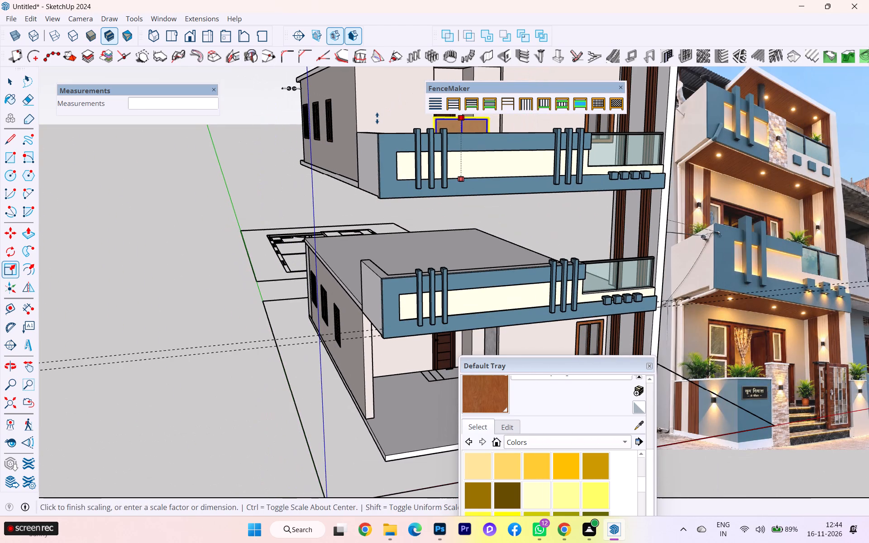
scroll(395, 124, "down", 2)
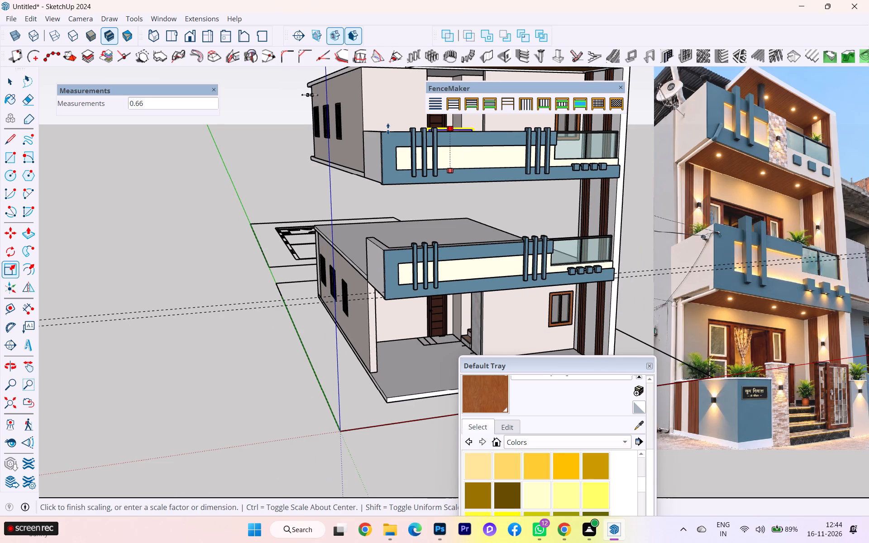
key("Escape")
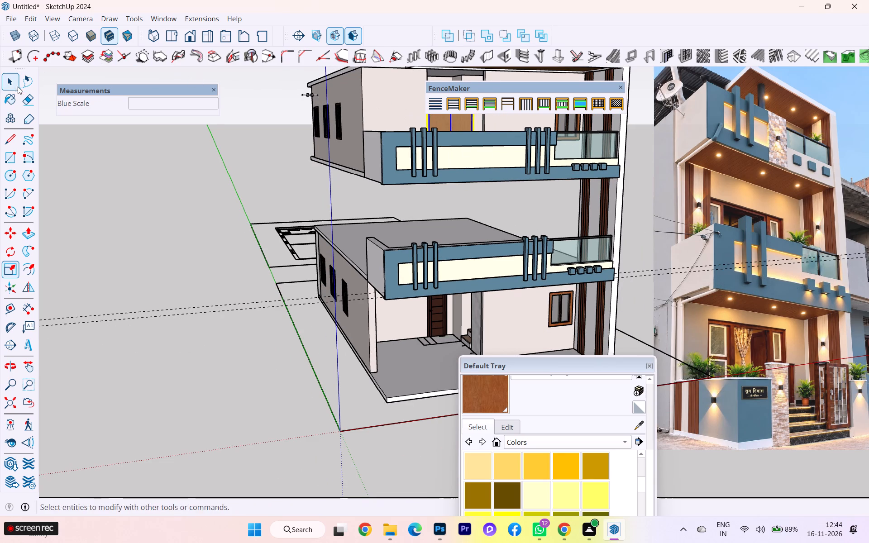
Undo the double door's placement, resizing and import, back to the wood-filled sliding doors in both balcony openings.
left_click(23, 84)
left_click(10, 81)
left_click(157, 191)
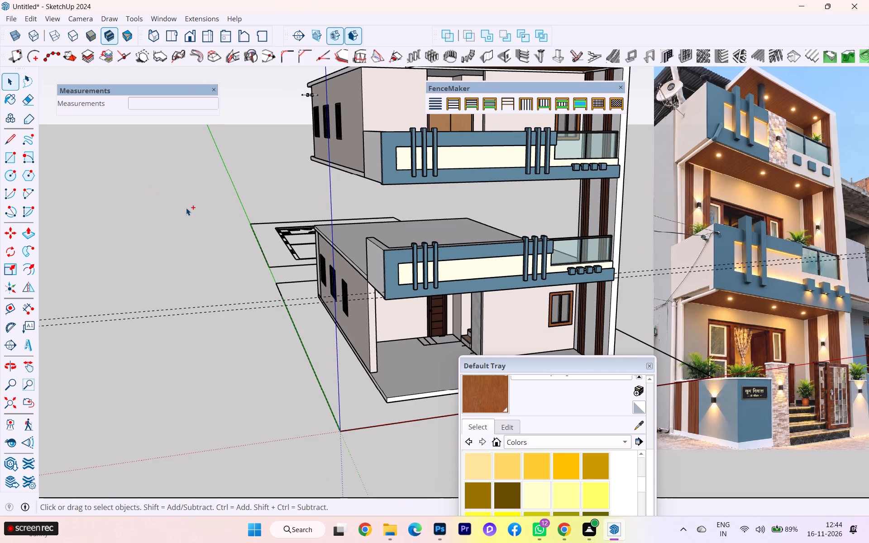
key("ctrl+z")
key("ctrl+z")
key("ctrl+z")
key("ctrl+z")
key("ctrl+z")
key("ctrl+z")
key("ctrl+z")
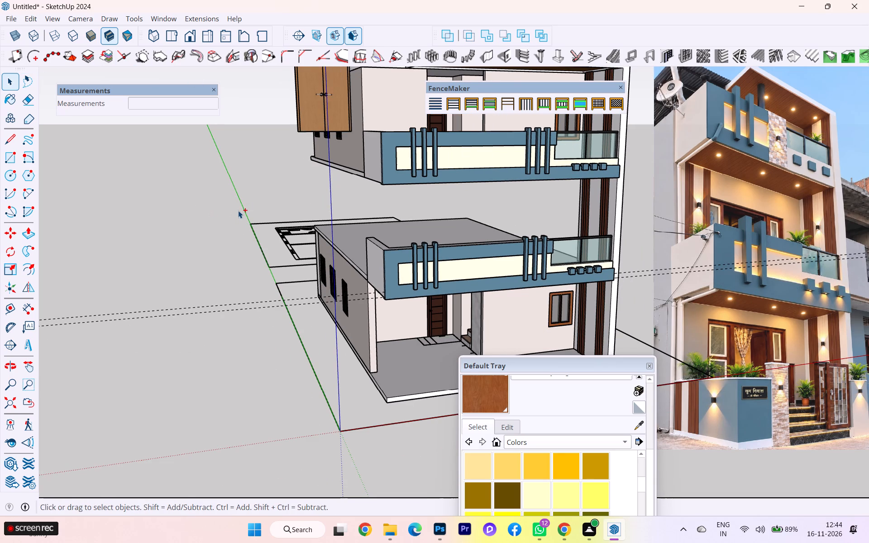
key("ctrl+z")
key("ctrl+z")
key("ctrl+z")
key("ctrl+z")
scroll(261, 220, "down", 8)
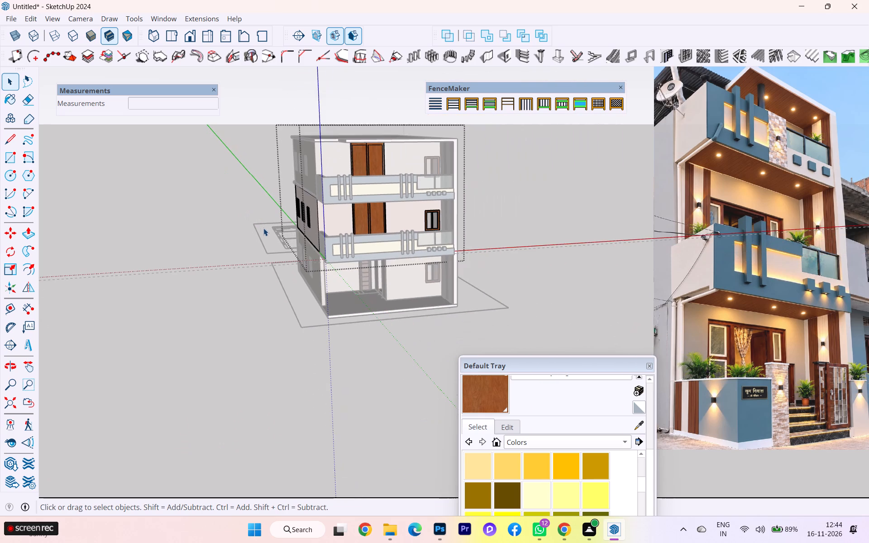
scroll(254, 223, "up", 2)
Undo the top-floor sliding door copy and the wood paint on the first-floor sliding door's glass.
left_click(6, 76)
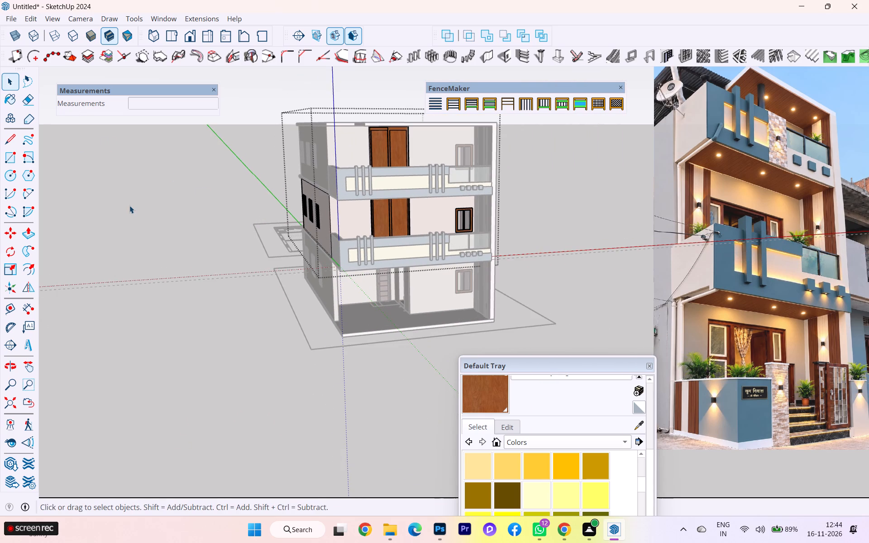
left_click(129, 205)
scroll(370, 126, "up", 3)
scroll(411, 156, "up", 5)
left_click(411, 156)
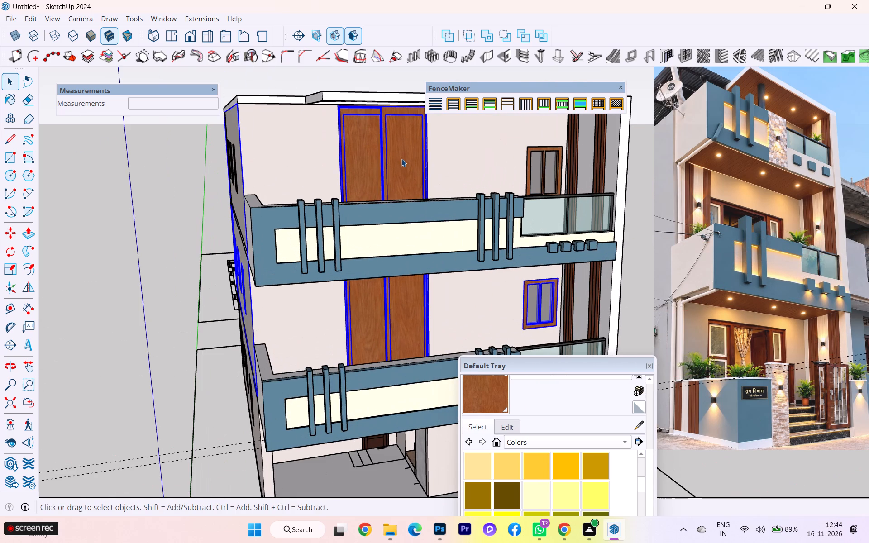
left_click(401, 159)
key("ctrl+z")
key("ctrl+z")
key("ctrl+z")
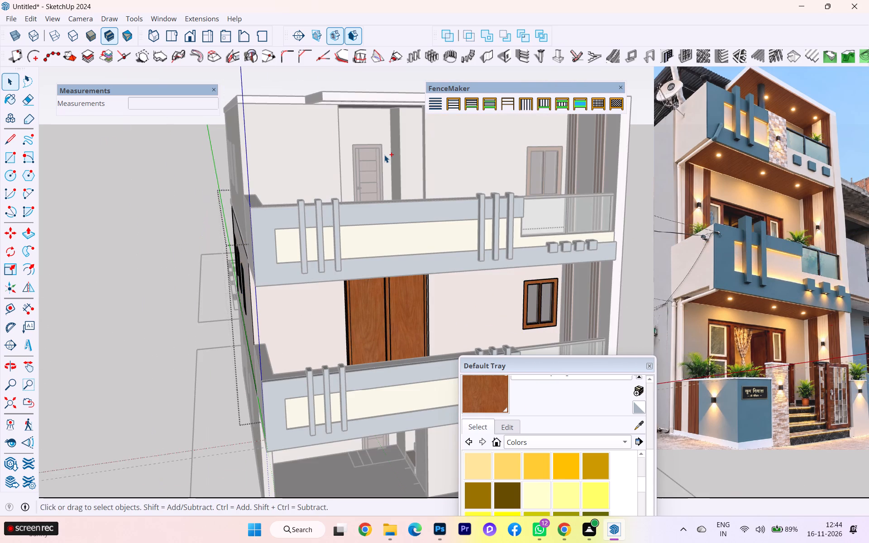
key("ctrl+z")
key("ctrl+z")
key("ctrl+z")
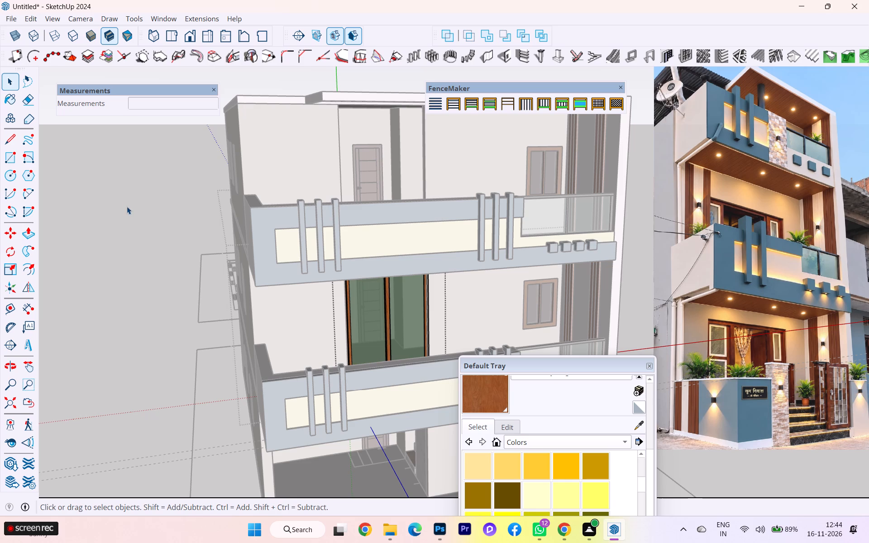
Copy the first-floor glass sliding door straight up into the top-floor balcony opening.
left_click(126, 205)
scroll(440, 319, "down", 1)
left_click(168, 257)
scroll(403, 337, "up", 2)
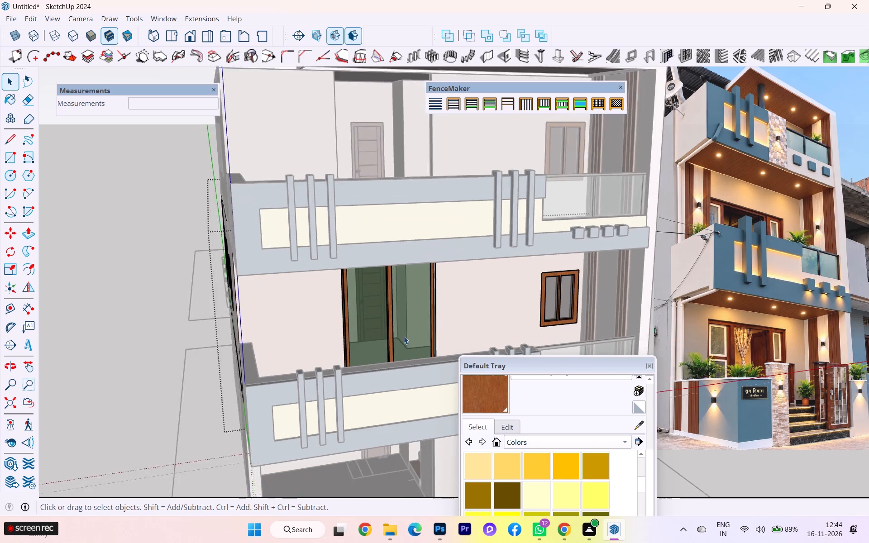
scroll(404, 336, "up", 3)
scroll(387, 331, "down", 1)
left_click(376, 324)
scroll(358, 337, "up", 2)
key("m")
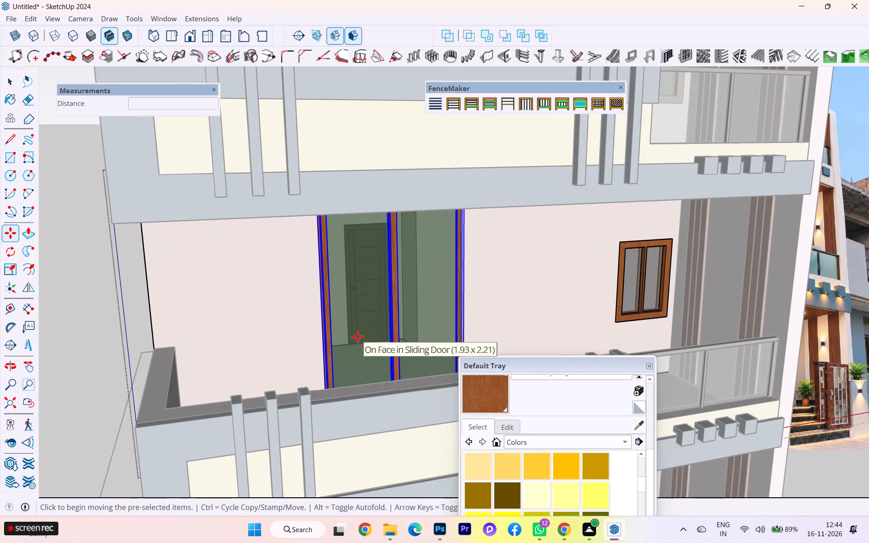
key("Return")
scroll(348, 345, "up", 1)
scroll(348, 346, "down", 1)
scroll(348, 346, "up", 1)
left_click(327, 368)
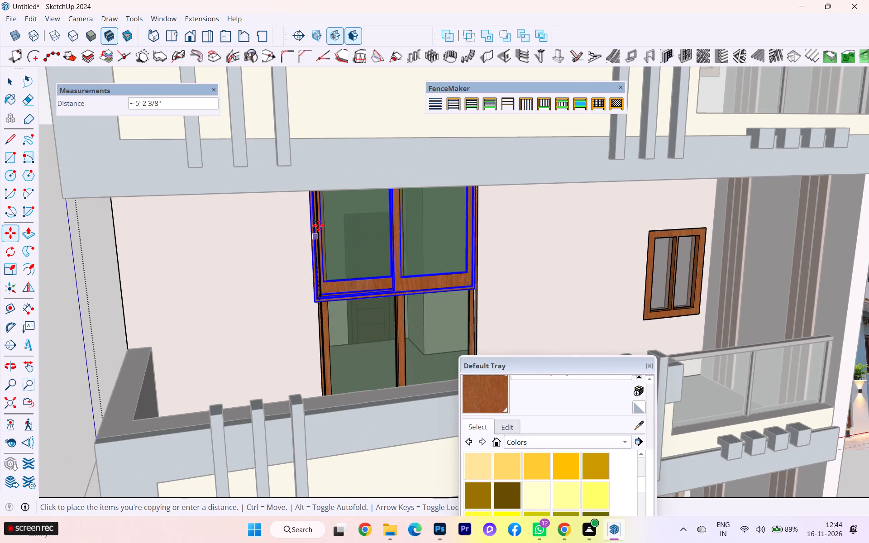
scroll(319, 224, "down", 5)
scroll(326, 250, "up", 1)
scroll(325, 250, "down", 5)
scroll(318, 146, "up", 3)
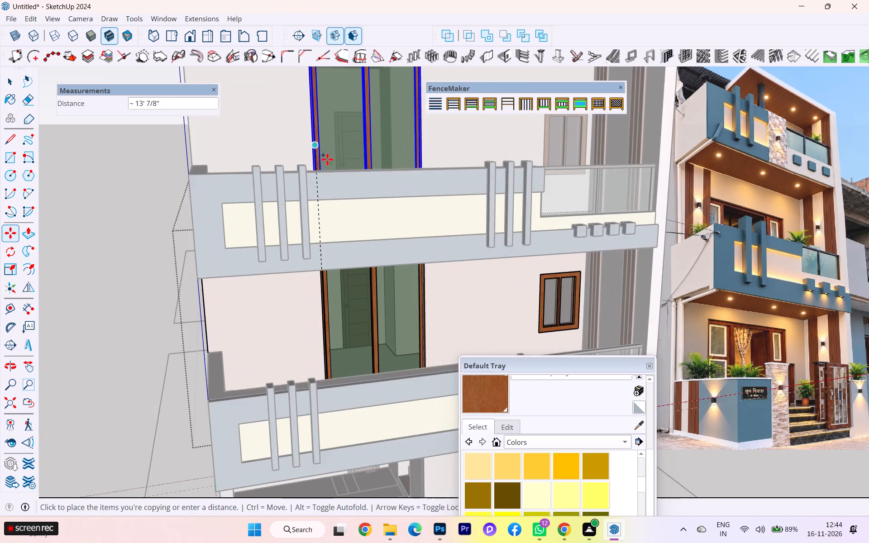
scroll(327, 159, "up", 1)
scroll(329, 162, "down", 2)
scroll(329, 162, "up", 6)
middle_click_drag(329, 181, 342, 295)
scroll(320, 250, "up", 7)
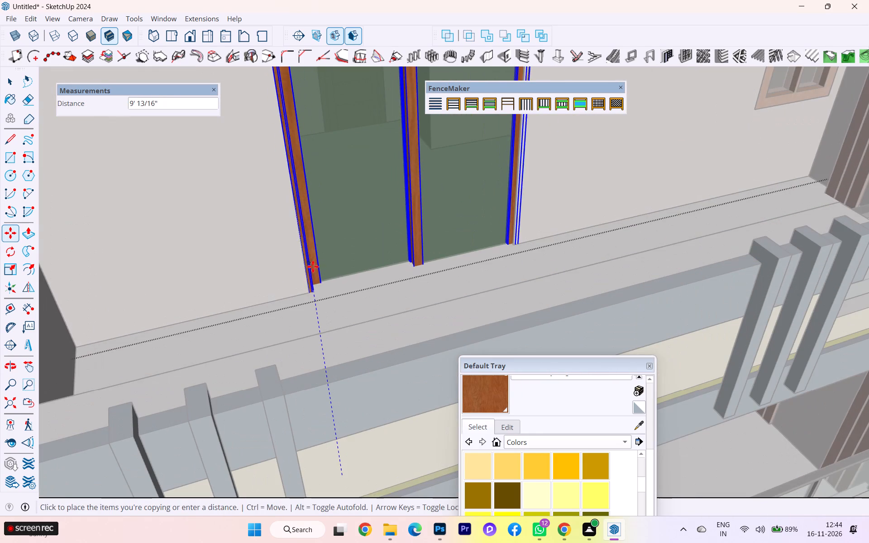
left_click(313, 267)
Move the copied sliding door up about 1' 8 3/8" along the blue axis so its bottom rail clears the balcony floor.
key("Up")
left_click(315, 272)
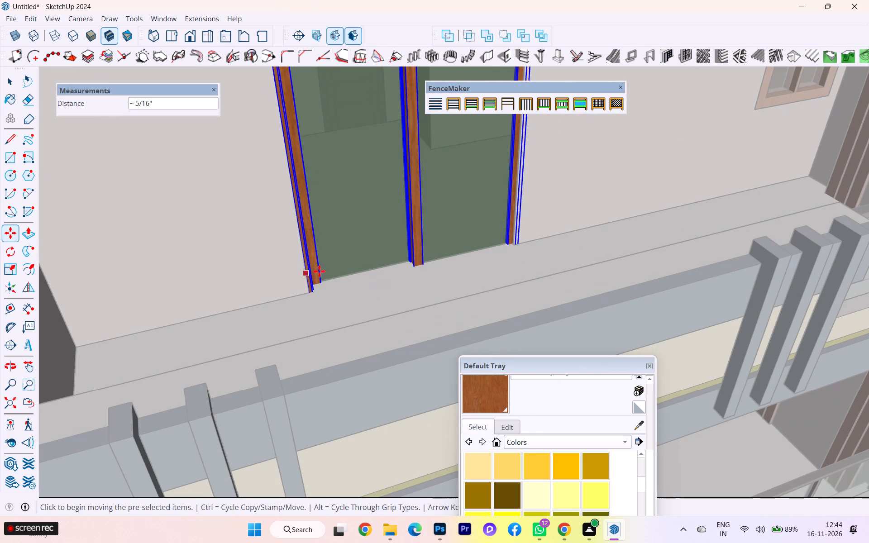
scroll(440, 264, "up", 1)
scroll(308, 267, "up", 1)
scroll(325, 278, "down", 3)
scroll(335, 286, "up", 2)
scroll(335, 286, "down", 1)
scroll(335, 286, "up", 10)
scroll(335, 286, "down", 2)
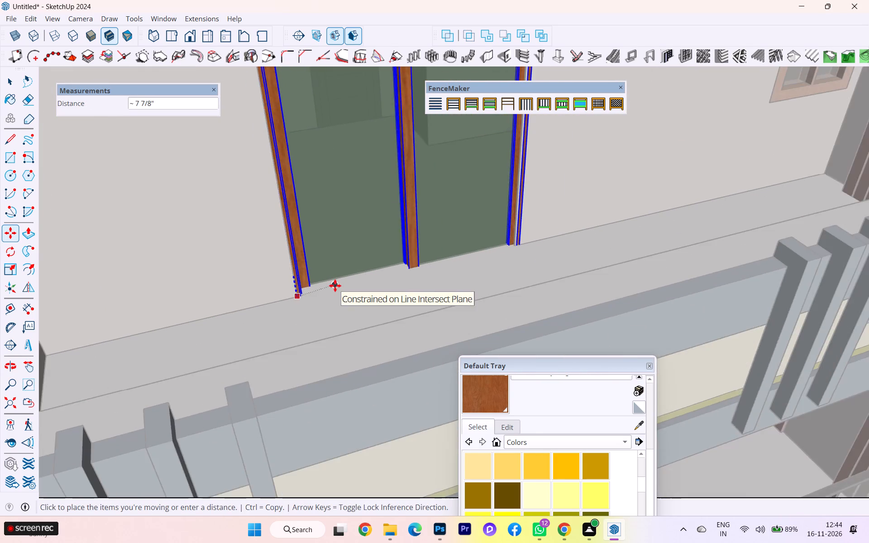
scroll(335, 286, "down", 1)
scroll(335, 286, "up", 1)
scroll(335, 286, "down", 8)
middle_click_drag(328, 259, 301, 170)
scroll(324, 259, "down", 6)
scroll(355, 314, "down", 2)
scroll(355, 314, "up", 1)
scroll(355, 314, "down", 1)
scroll(324, 163, "up", 1)
scroll(324, 201, "down", 1)
middle_click_drag(324, 205, 344, 243)
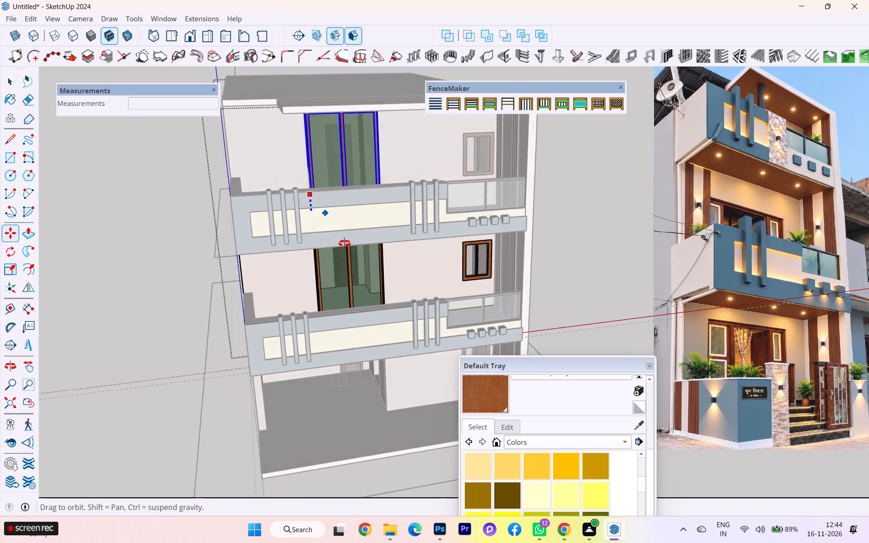
middle_click_drag(344, 243, 369, 273)
scroll(352, 252, "up", 3)
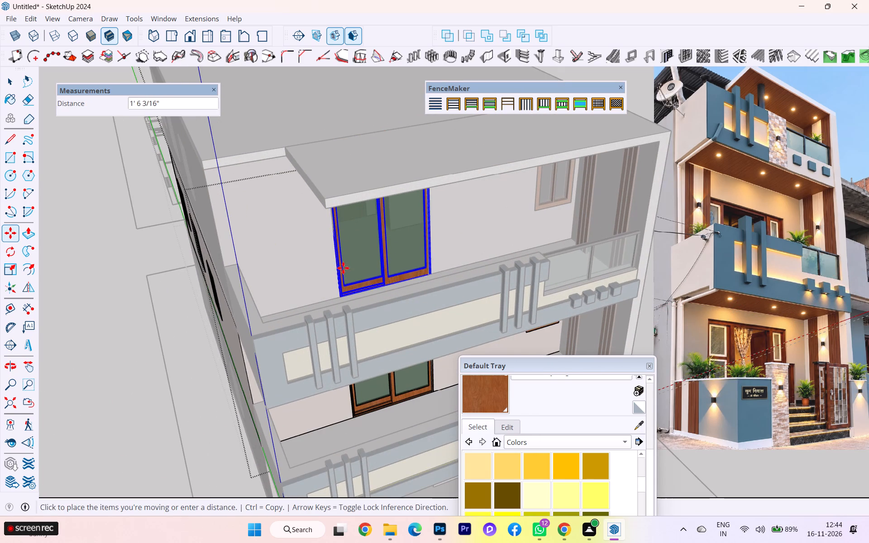
left_click(341, 266)
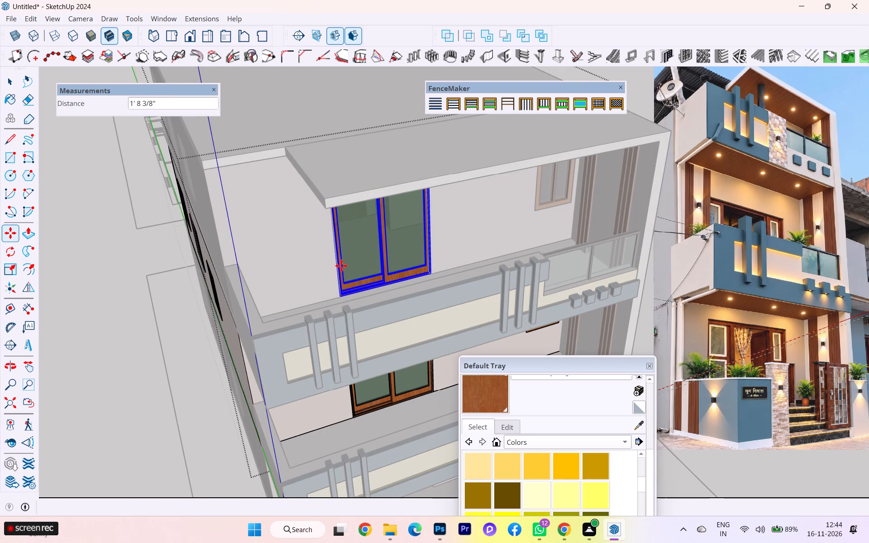
Examine the facade and the copied top-floor sliding door from the front, comparing both balcony openings with the reference photo.
left_click(12, 83)
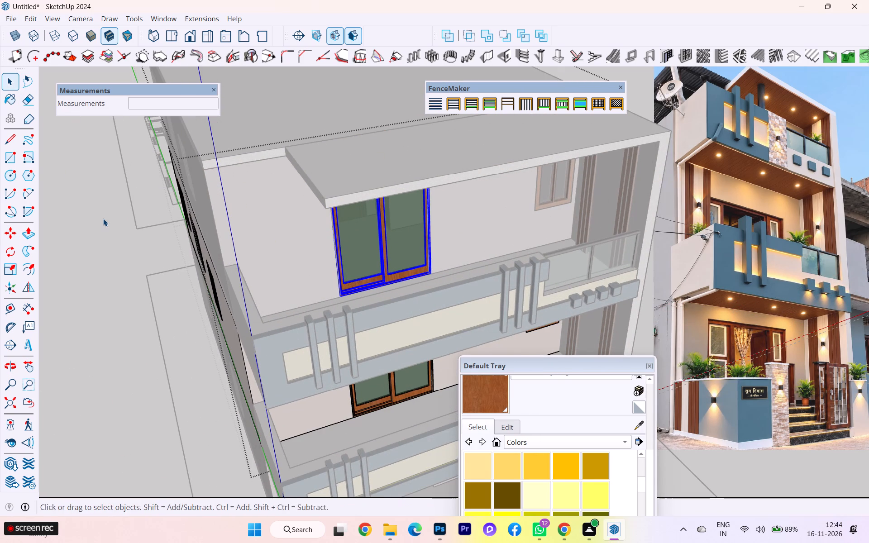
left_click(103, 219)
middle_click_drag(326, 232, 265, 157)
scroll(317, 251, "up", 1)
scroll(318, 254, "down", 3)
scroll(334, 284, "up", 1)
scroll(338, 294, "down", 2)
scroll(352, 336, "up", 3)
scroll(352, 336, "down", 1)
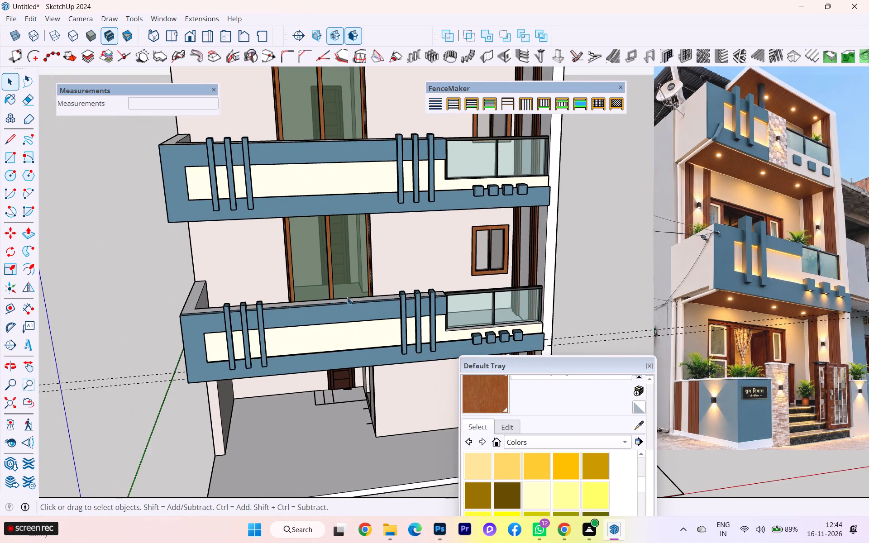
scroll(309, 120, "down", 3)
scroll(369, 281, "up", 1)
scroll(369, 281, "down", 2)
scroll(315, 122, "up", 6)
scroll(303, 88, "down", 5)
scroll(314, 112, "up", 2)
scroll(316, 117, "down", 6)
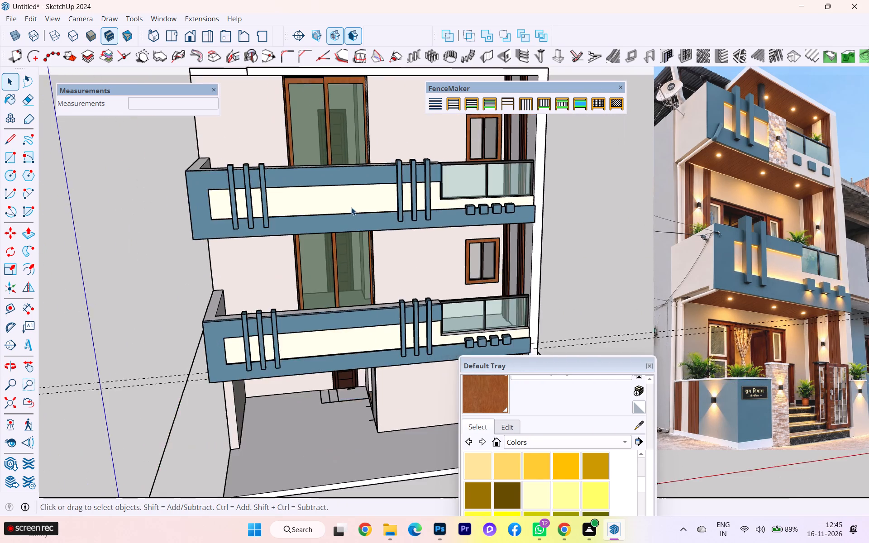
middle_click_drag(351, 207, 375, 273)
middle_click_drag(349, 207, 314, 107)
scroll(320, 190, "down", 2)
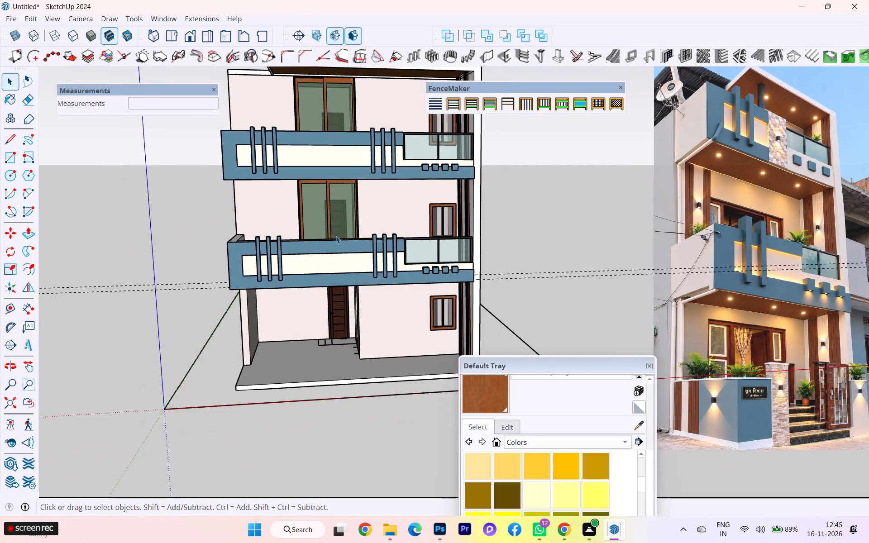
scroll(336, 252, "down", 5)
scroll(315, 133, "up", 8)
middle_click_drag(347, 197, 338, 151)
scroll(341, 136, "up", 2)
scroll(341, 125, "down", 1)
scroll(339, 119, "up", 5)
scroll(323, 104, "down", 2)
scroll(323, 102, "up", 6)
scroll(400, 95, "up", 3)
scroll(425, 92, "down", 1)
scroll(425, 92, "up", 1)
scroll(343, 114, "down", 6)
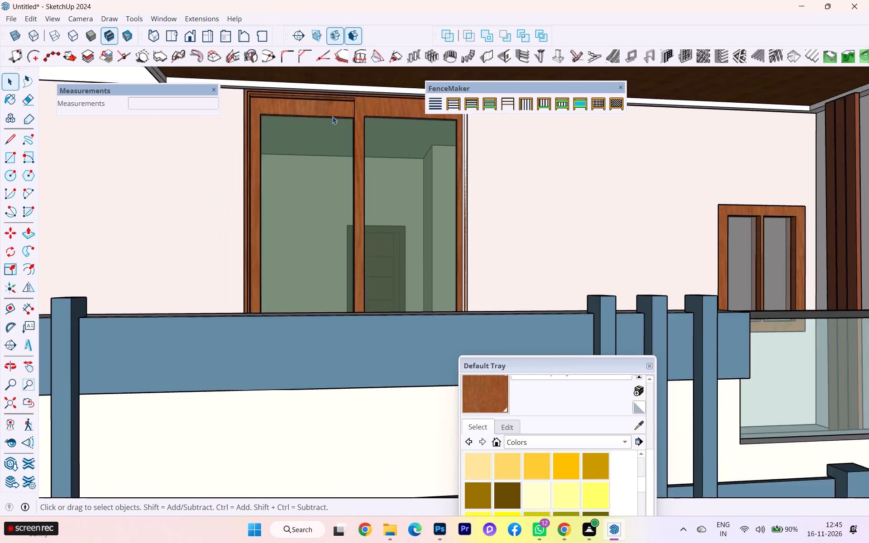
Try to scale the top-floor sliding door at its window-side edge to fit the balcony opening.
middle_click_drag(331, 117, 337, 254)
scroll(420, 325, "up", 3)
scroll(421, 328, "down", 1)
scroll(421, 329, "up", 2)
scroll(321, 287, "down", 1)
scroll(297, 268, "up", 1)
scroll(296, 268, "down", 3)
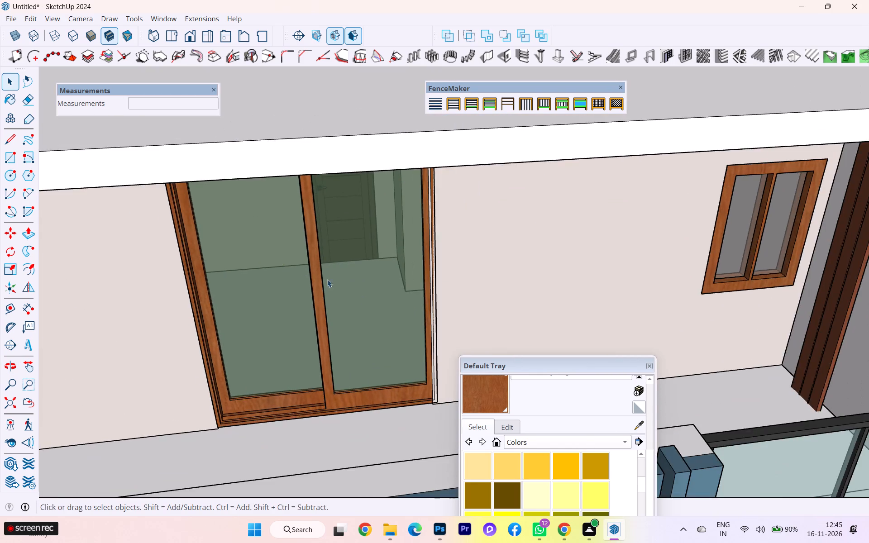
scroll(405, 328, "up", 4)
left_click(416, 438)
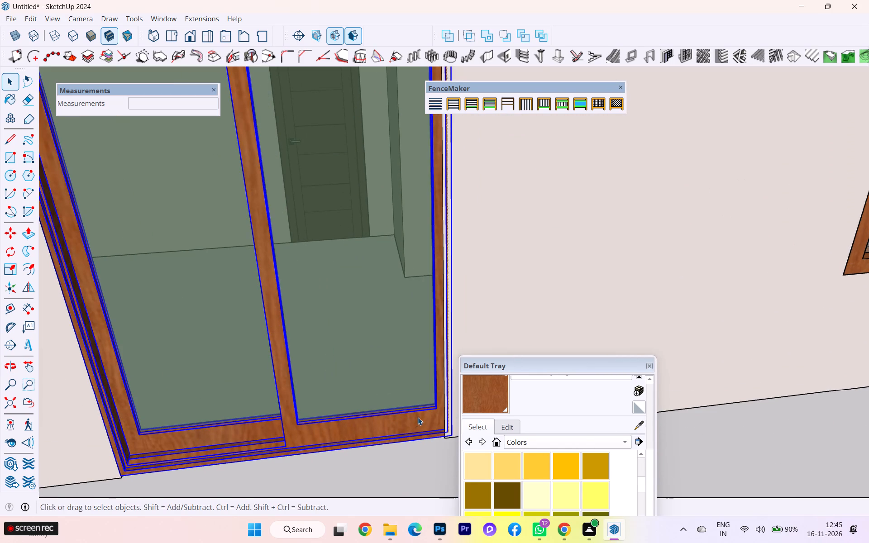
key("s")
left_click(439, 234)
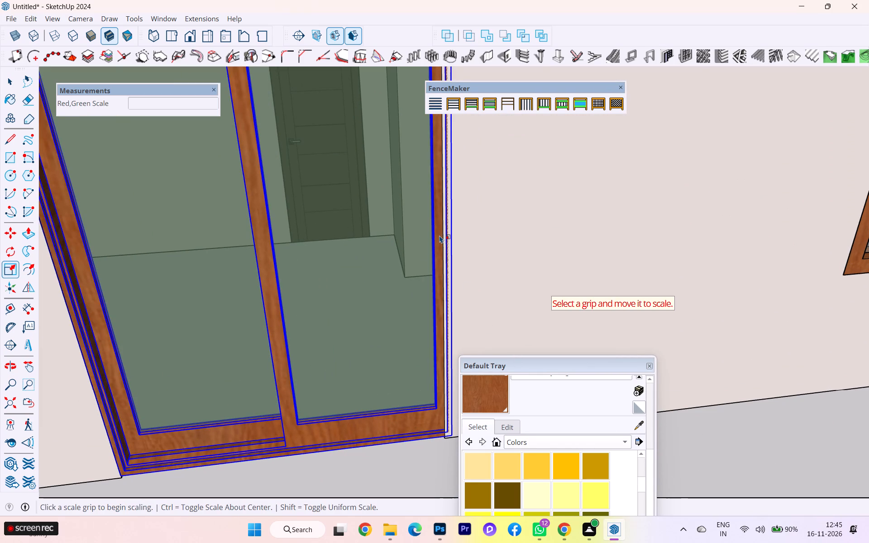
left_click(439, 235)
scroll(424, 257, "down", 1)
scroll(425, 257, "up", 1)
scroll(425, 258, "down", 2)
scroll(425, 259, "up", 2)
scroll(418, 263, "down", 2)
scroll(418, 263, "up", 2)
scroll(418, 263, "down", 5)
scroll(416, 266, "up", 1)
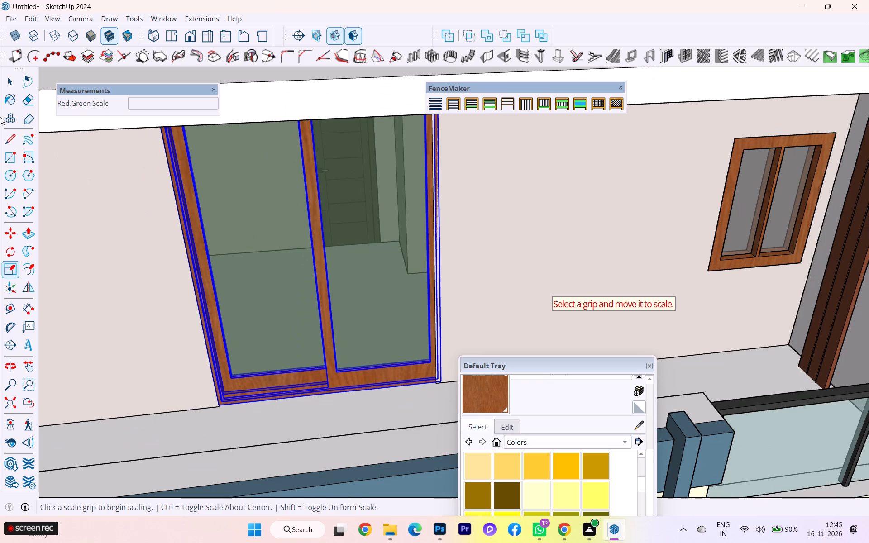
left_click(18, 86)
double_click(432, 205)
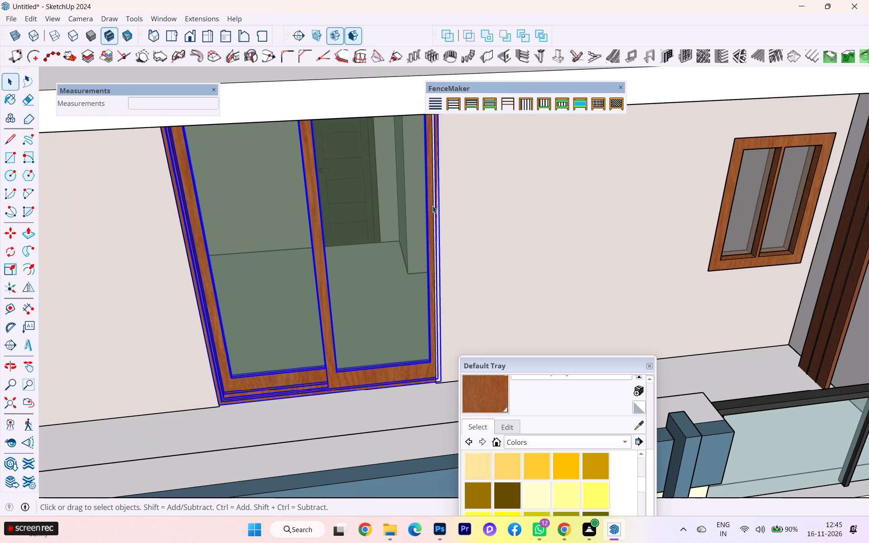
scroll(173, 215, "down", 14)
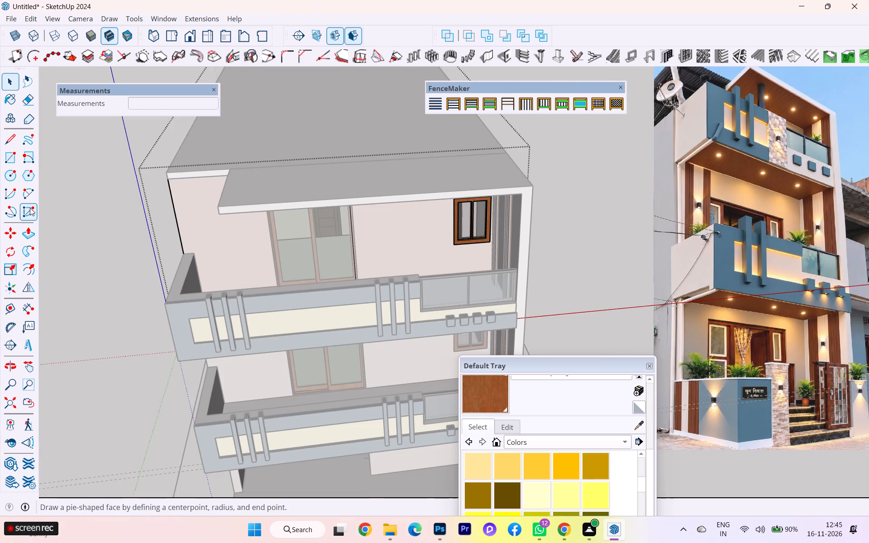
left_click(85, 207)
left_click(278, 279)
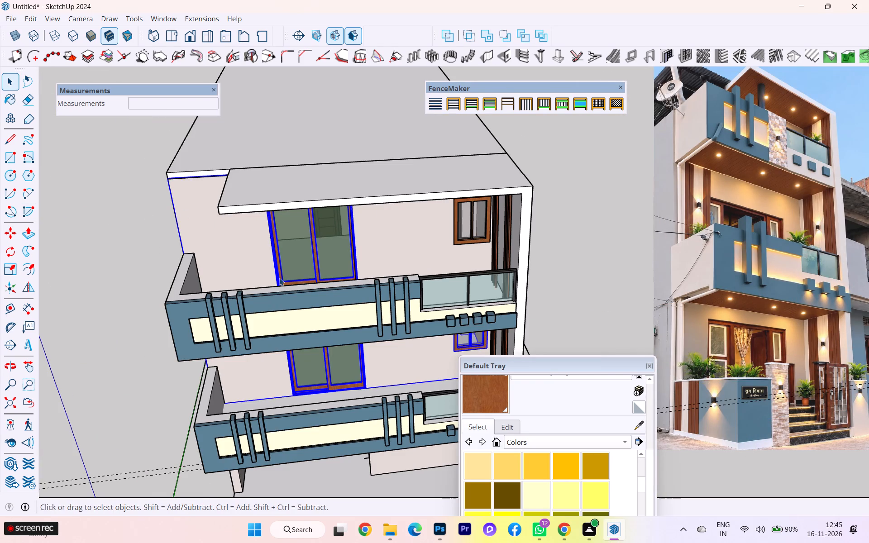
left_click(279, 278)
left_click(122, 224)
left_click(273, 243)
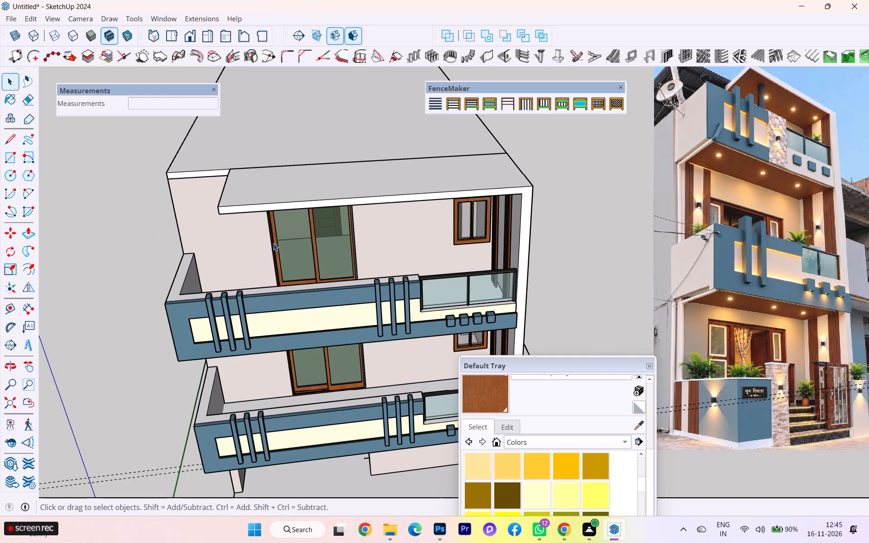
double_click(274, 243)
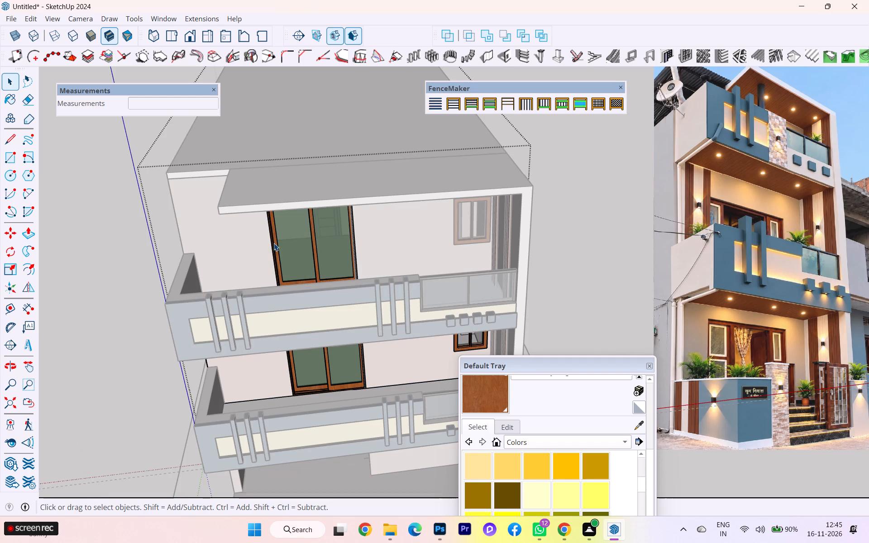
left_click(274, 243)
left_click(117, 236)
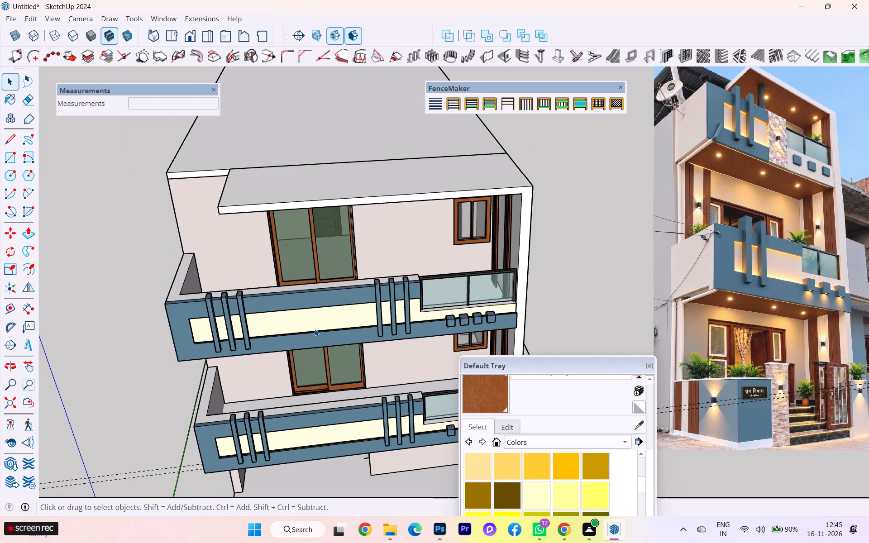
Explode the first-floor group that holds both balcony sliding doors.
left_click(330, 369)
scroll(359, 341, "down", 2)
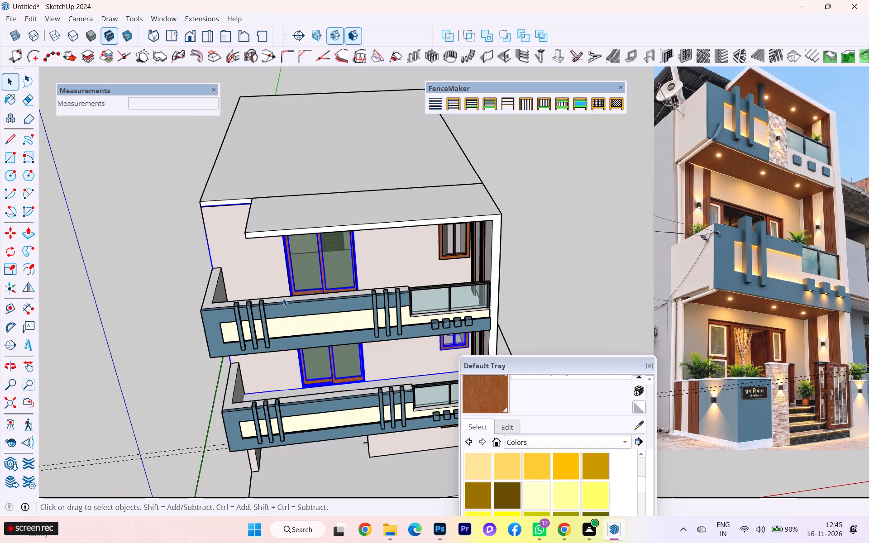
right_click(325, 276)
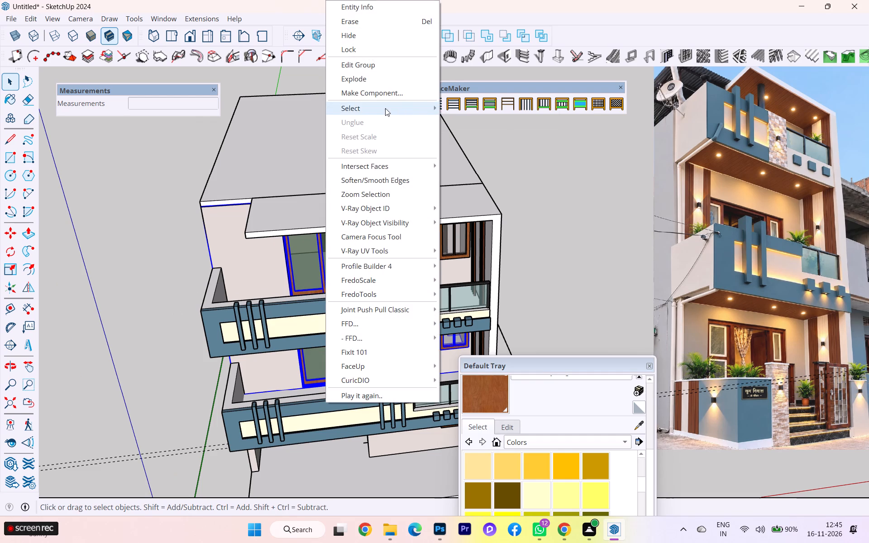
left_click(355, 79)
Scale the top-floor sliding door slightly inward at its window-side edge to fit the balcony opening.
left_click(181, 133)
left_click(229, 244)
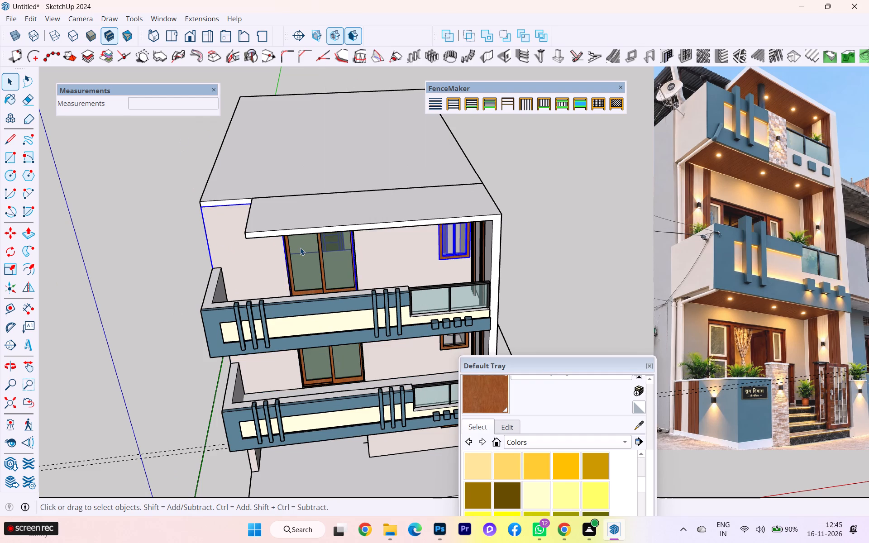
left_click(310, 286)
scroll(320, 290, "up", 6)
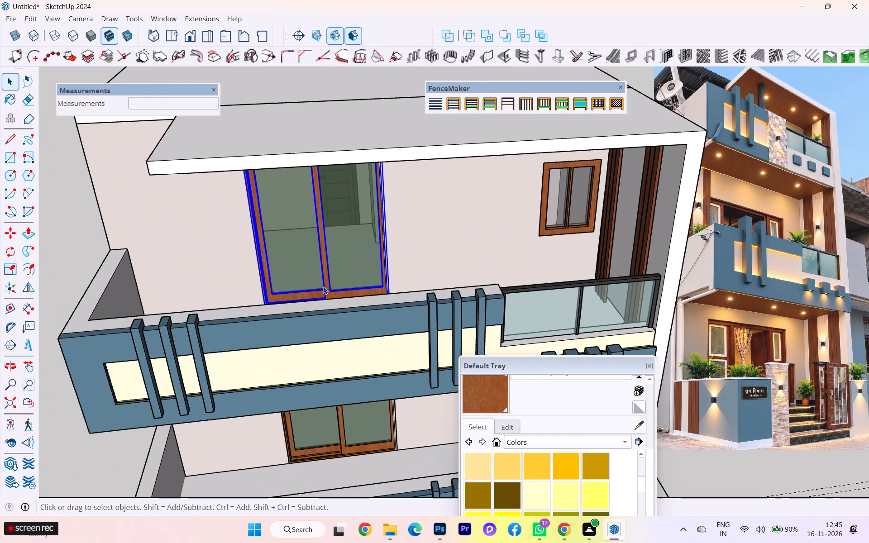
key("s")
left_click(387, 210)
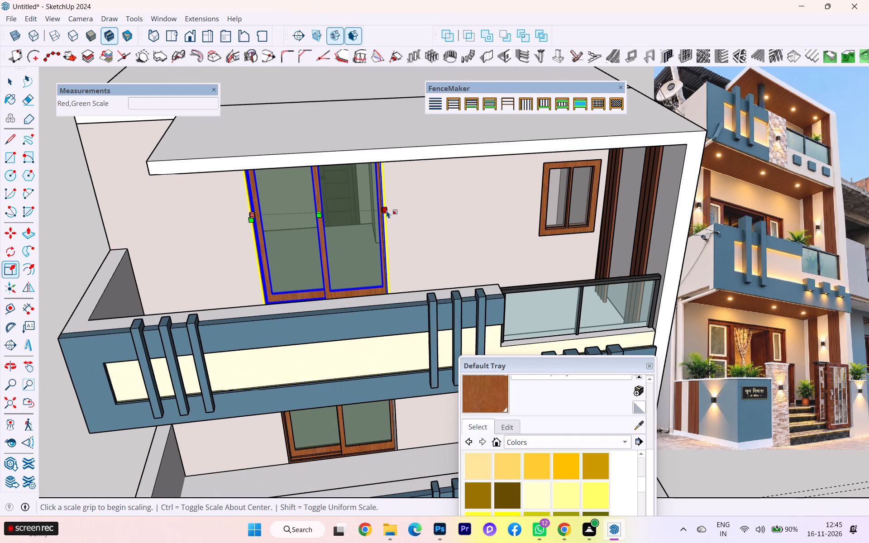
left_click(376, 210)
scroll(405, 243, "down", 2)
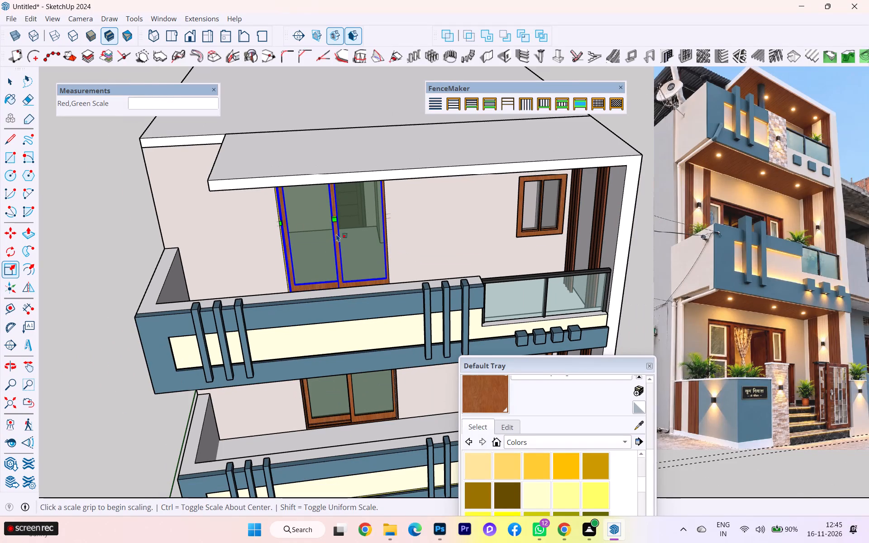
left_click(11, 76)
left_click(99, 205)
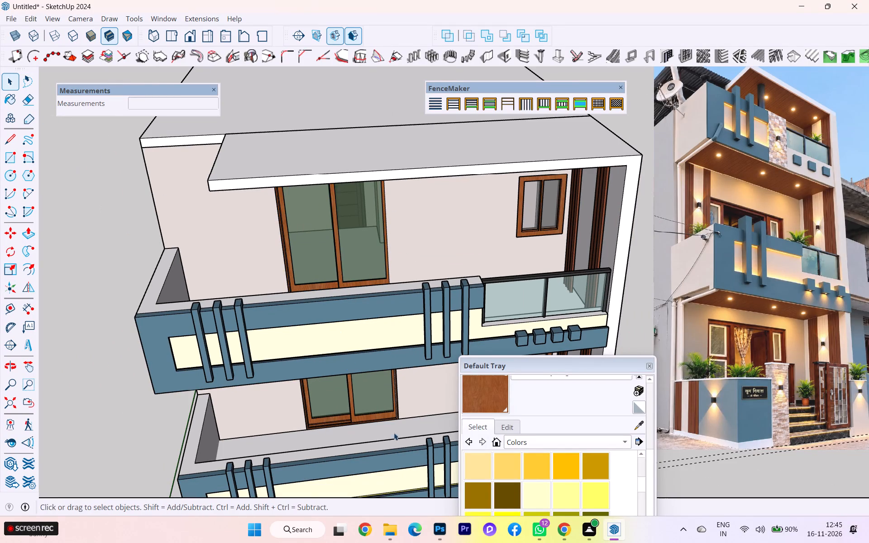
Scale the first-floor sliding door slightly inward at its window-side edge to fit its balcony opening.
scroll(396, 391, "up", 2)
left_click(394, 396)
scroll(394, 396, "up", 2)
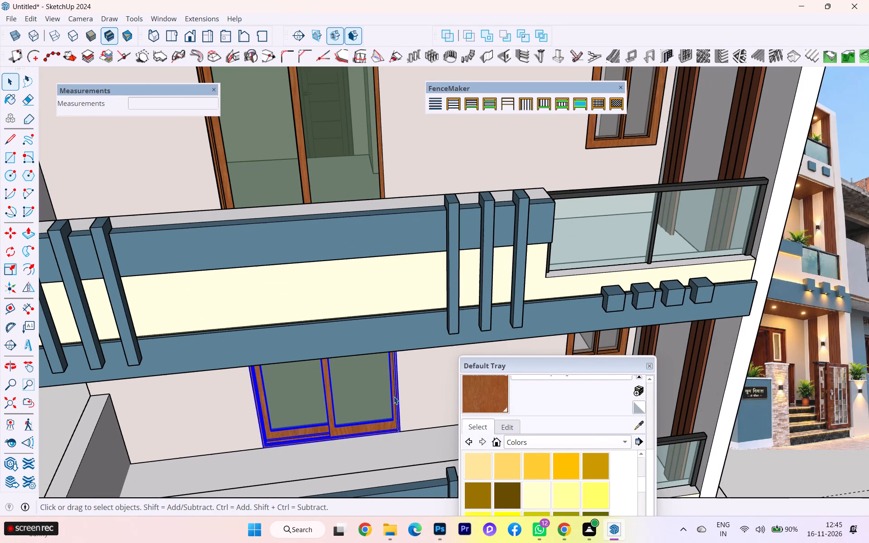
key("s")
middle_click_drag(390, 343, 382, 248)
left_click(390, 303)
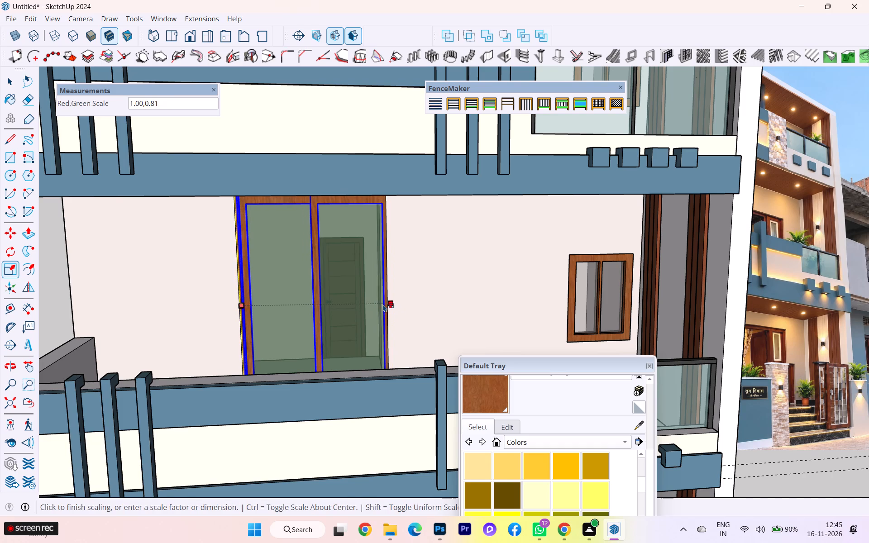
left_click(387, 302)
scroll(410, 287, "down", 2)
scroll(411, 286, "up", 1)
scroll(411, 286, "down", 3)
scroll(413, 286, "up", 1)
scroll(414, 286, "down", 1)
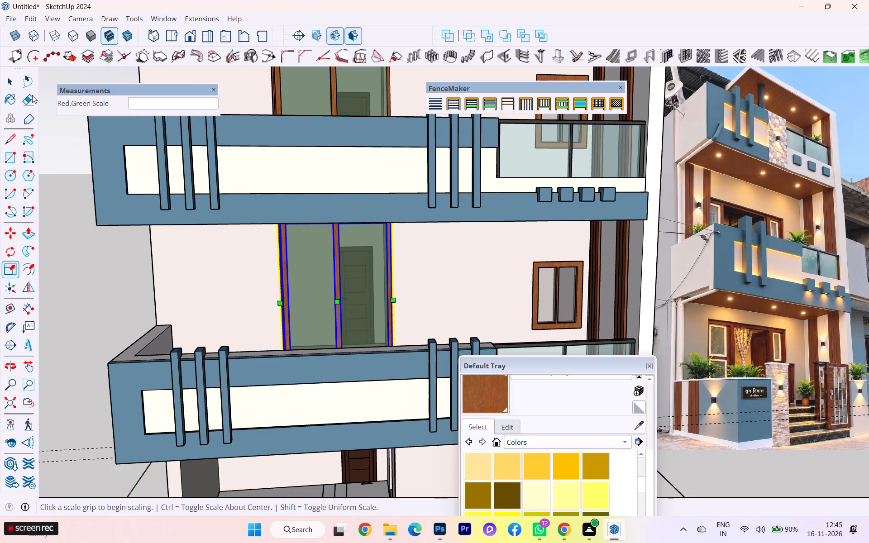
left_click(14, 85)
left_click(94, 210)
Examine the whole facade with both refitted sliding doors, comparing it with the reference photo.
scroll(114, 240, "down", 2)
scroll(290, 257, "down", 1)
middle_click_drag(290, 257, 294, 301)
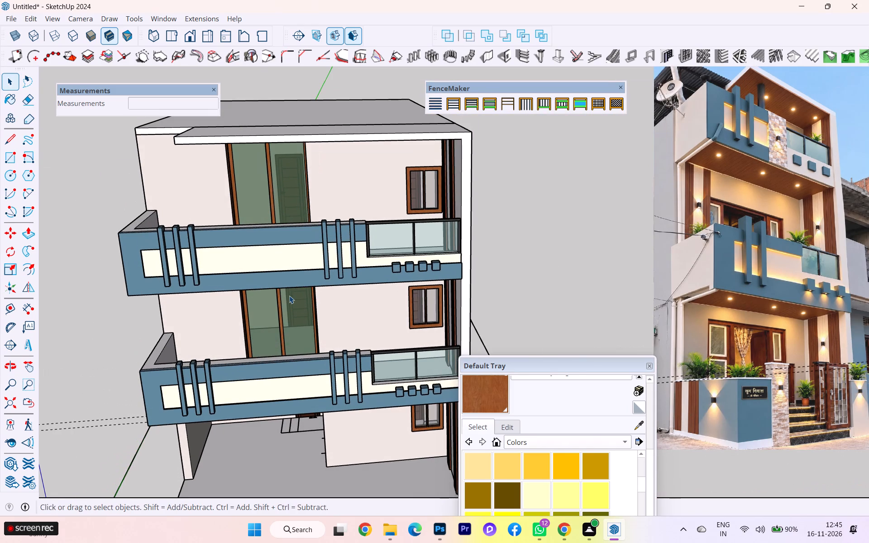
scroll(297, 291, "down", 5)
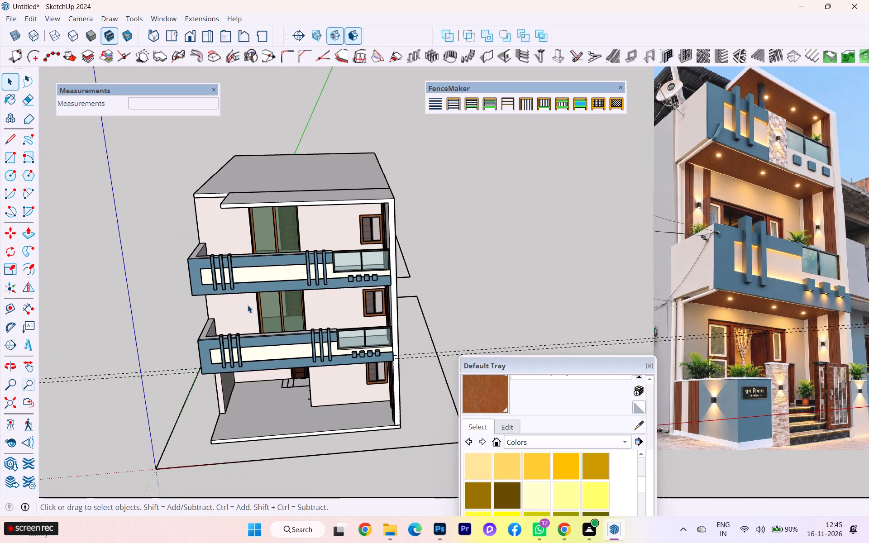
middle_click_drag(293, 297, 362, 225)
scroll(377, 173, "up", 3)
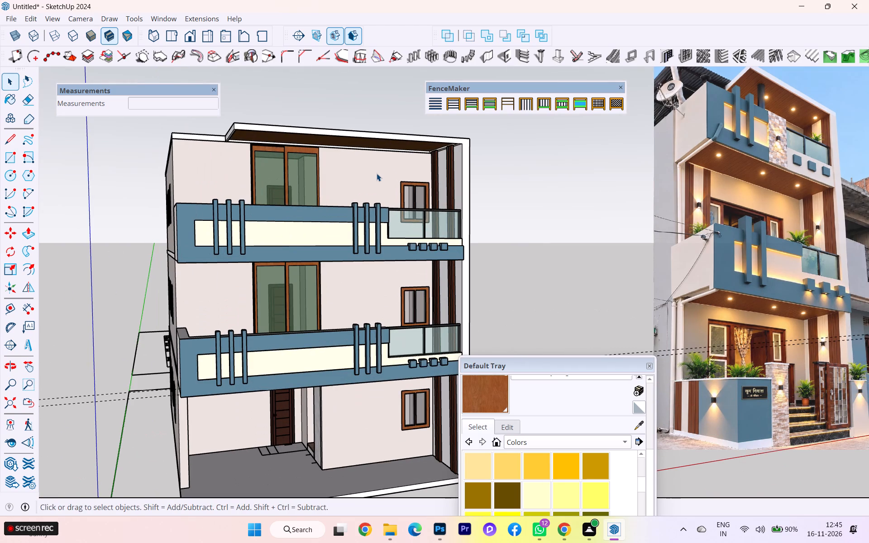
scroll(346, 233, "down", 2)
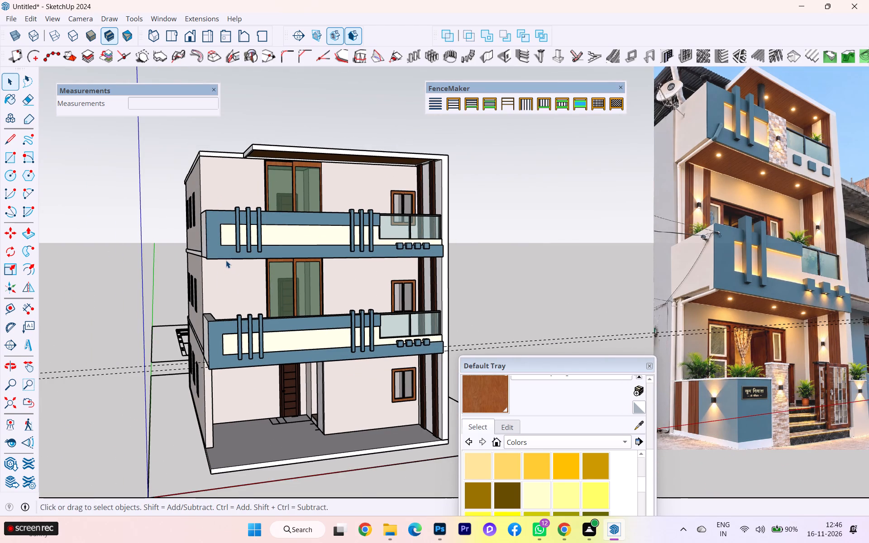
scroll(226, 260, "up", 2)
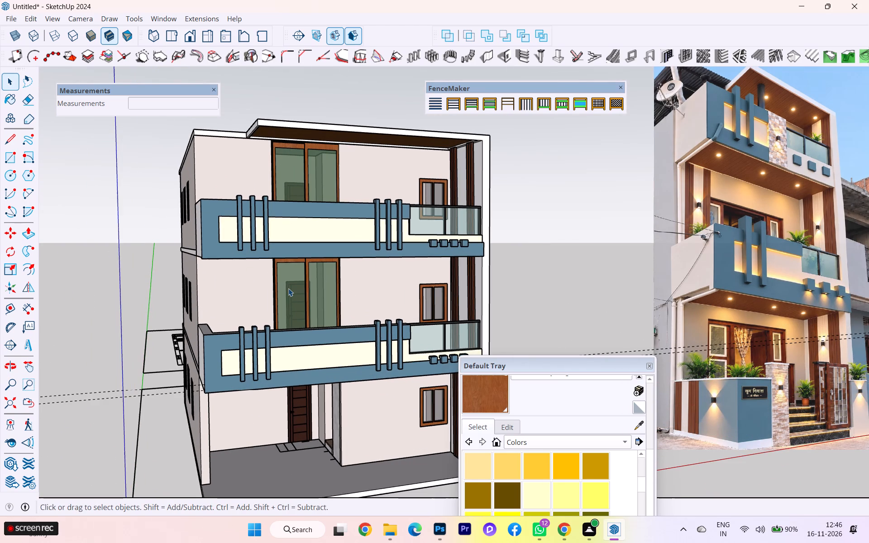
scroll(288, 288, "down", 1)
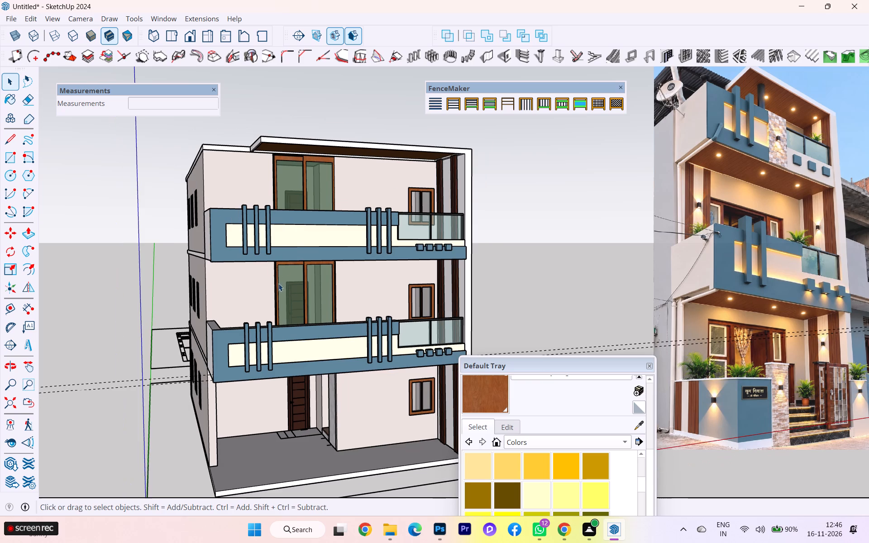
Examine the underside faces of the top-floor balcony slab and the roof canopy inside their groups, comparing their finishes.
middle_click_drag(278, 282, 282, 234)
scroll(285, 219, "down", 1)
scroll(224, 224, "up", 2)
scroll(220, 224, "down", 2)
scroll(220, 224, "up", 6)
left_click(271, 215)
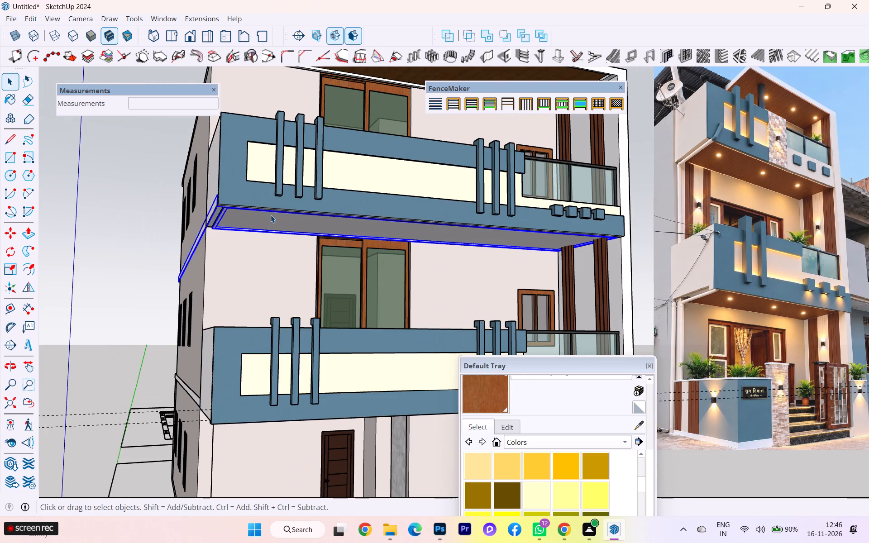
triple_click(263, 222)
scroll(262, 224, "up", 3)
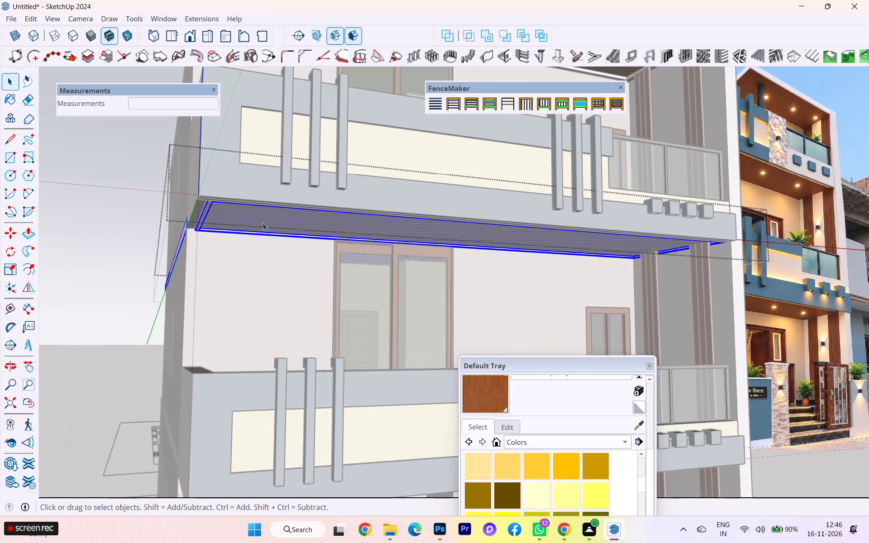
scroll(263, 223, "up", 2)
left_click(263, 222)
double_click(263, 220)
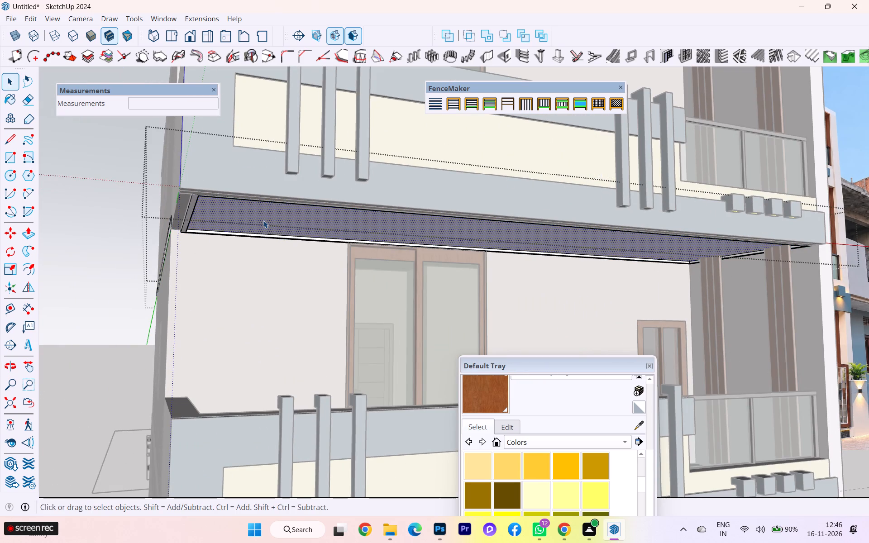
left_click(263, 220)
scroll(263, 220, "down", 11)
scroll(259, 236, "up", 1)
scroll(260, 237, "down", 1)
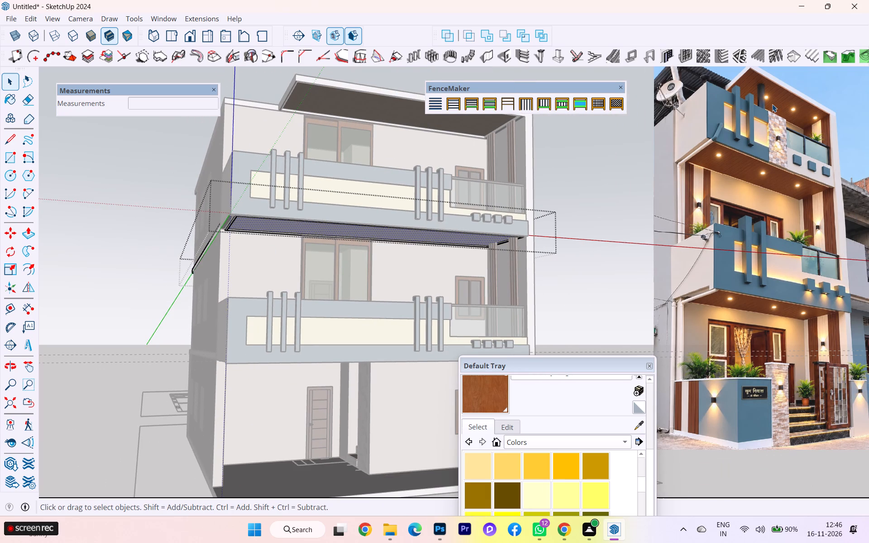
left_click(345, 105)
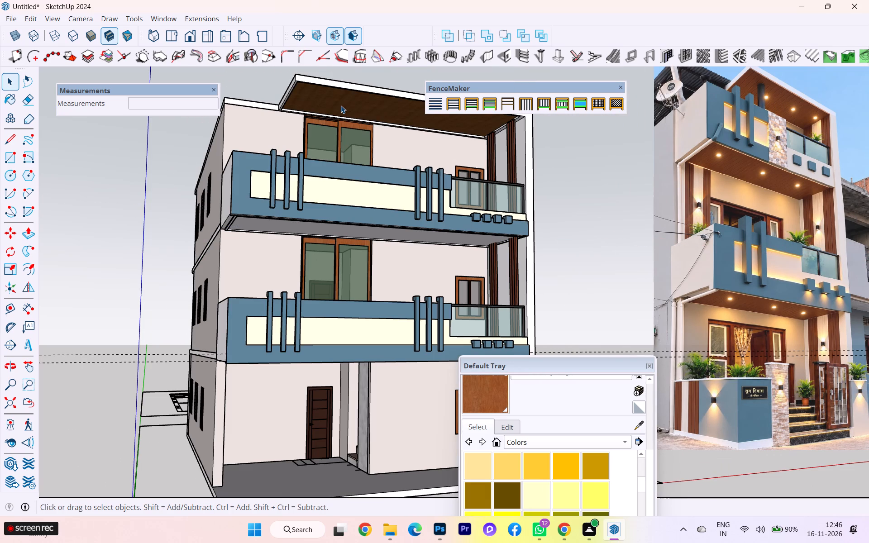
left_click(341, 105)
double_click(339, 105)
left_click(339, 102)
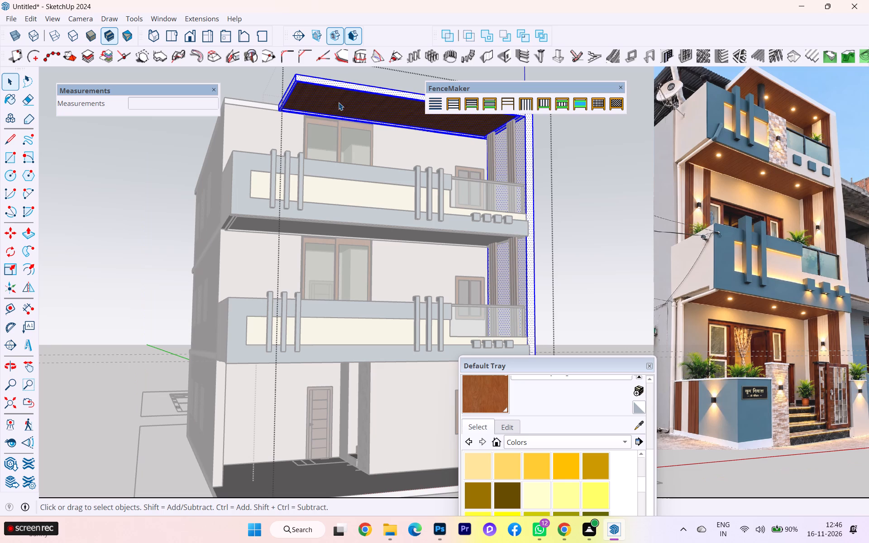
left_click(336, 102)
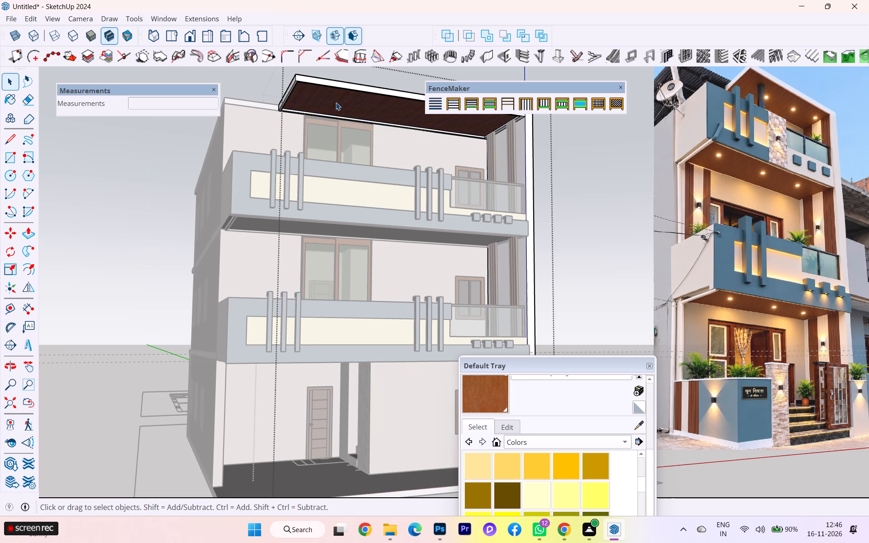
left_click(114, 210)
scroll(337, 228, "down", 1)
middle_click_drag(337, 226, 323, 167)
middle_click_drag(321, 157, 321, 148)
triple_click(296, 180)
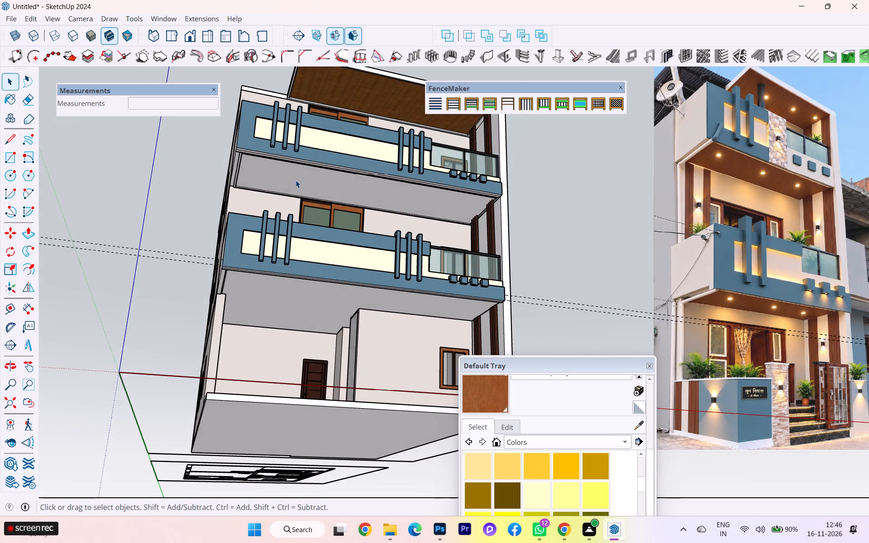
left_click(294, 180)
double_click(294, 180)
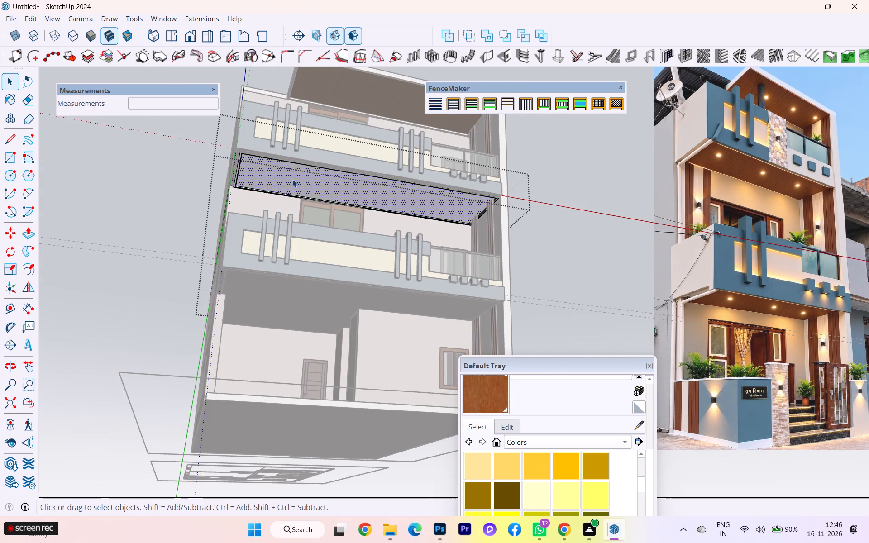
scroll(292, 179, "up", 5)
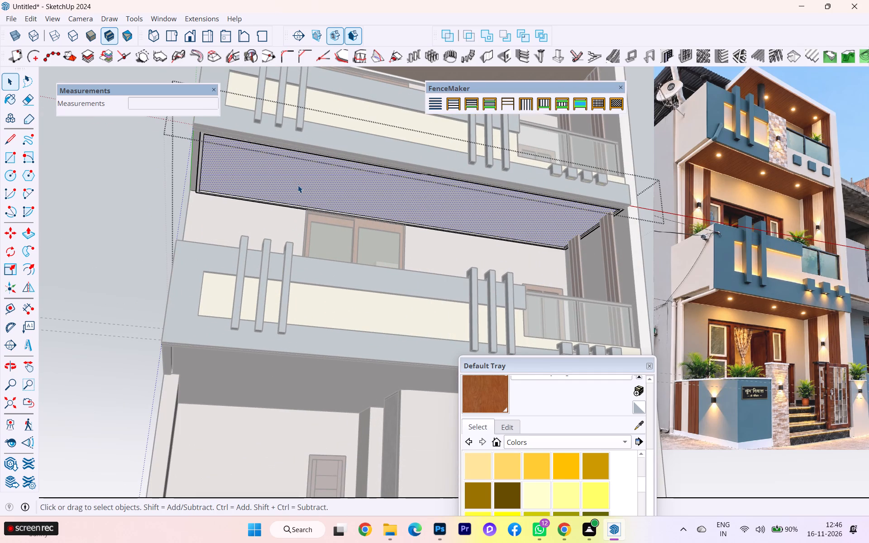
scroll(291, 188, "down", 3)
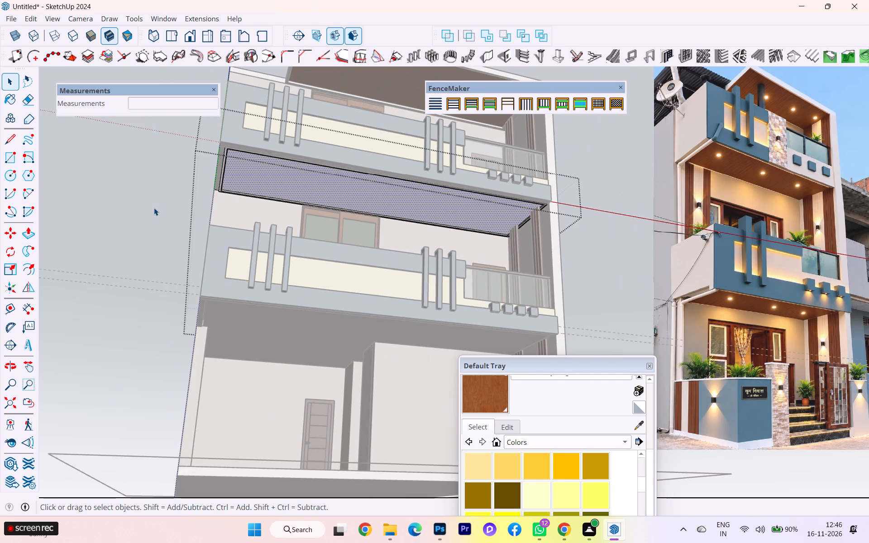
left_click(154, 207)
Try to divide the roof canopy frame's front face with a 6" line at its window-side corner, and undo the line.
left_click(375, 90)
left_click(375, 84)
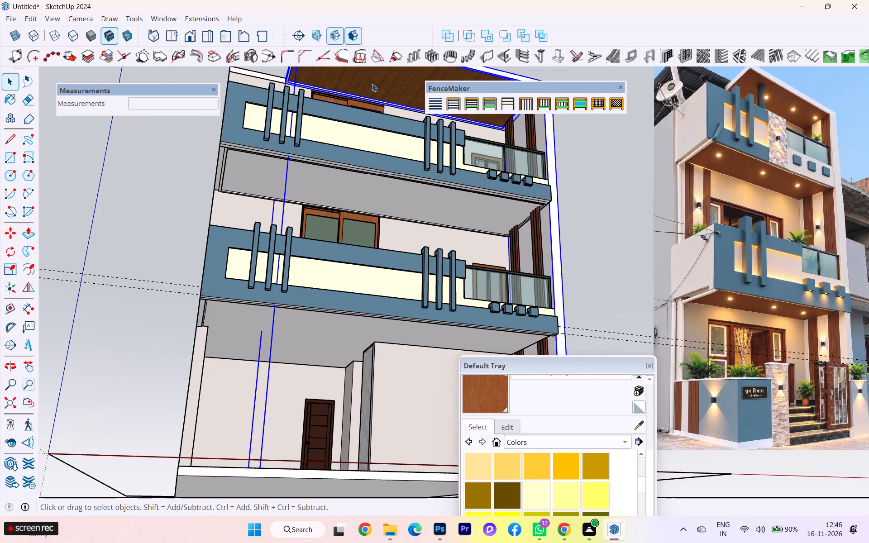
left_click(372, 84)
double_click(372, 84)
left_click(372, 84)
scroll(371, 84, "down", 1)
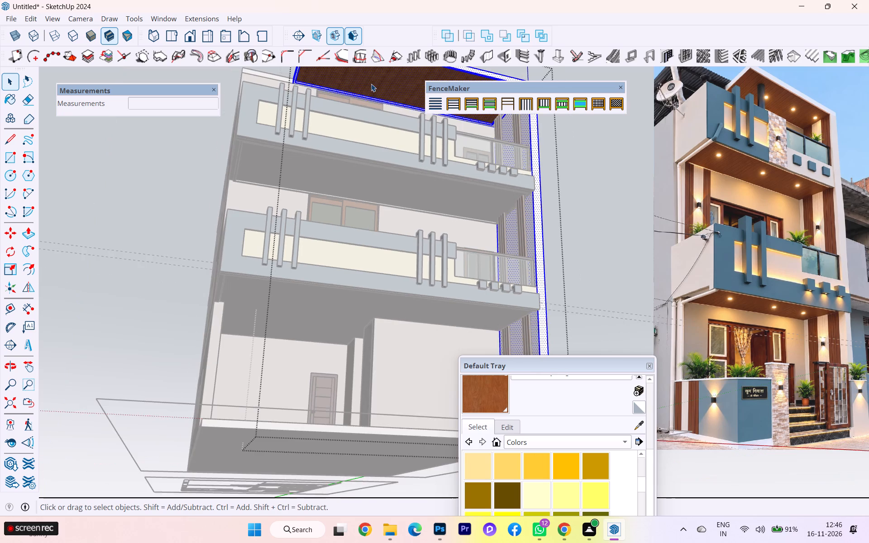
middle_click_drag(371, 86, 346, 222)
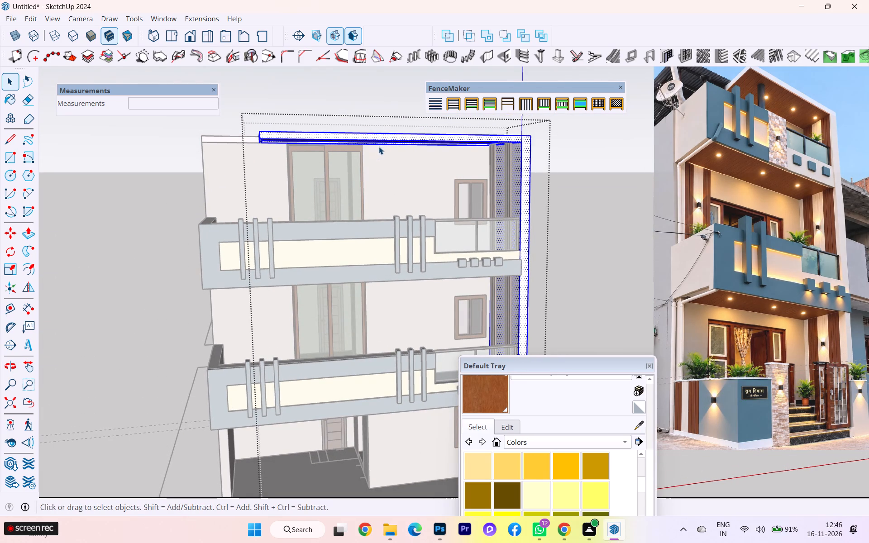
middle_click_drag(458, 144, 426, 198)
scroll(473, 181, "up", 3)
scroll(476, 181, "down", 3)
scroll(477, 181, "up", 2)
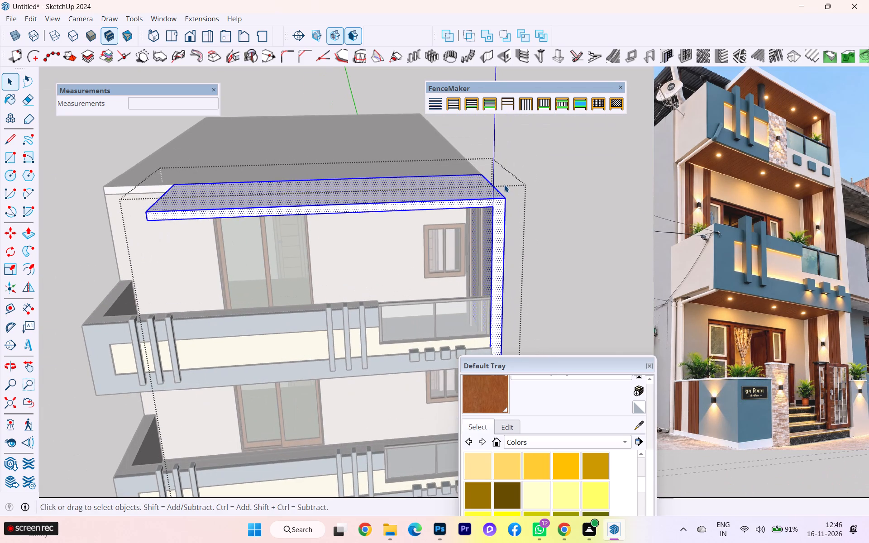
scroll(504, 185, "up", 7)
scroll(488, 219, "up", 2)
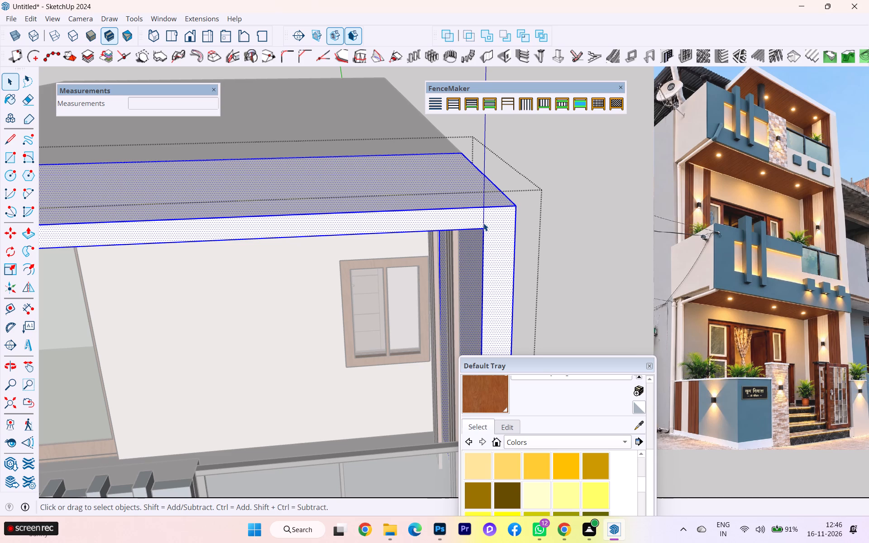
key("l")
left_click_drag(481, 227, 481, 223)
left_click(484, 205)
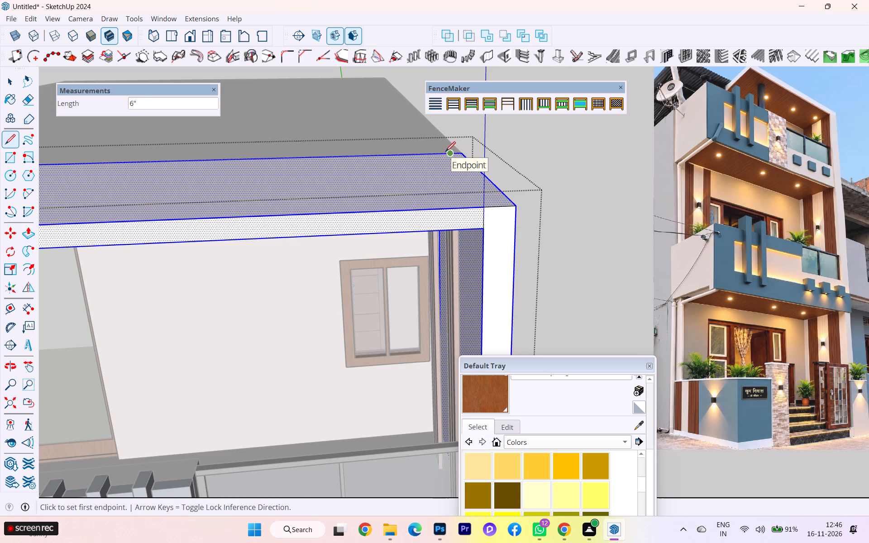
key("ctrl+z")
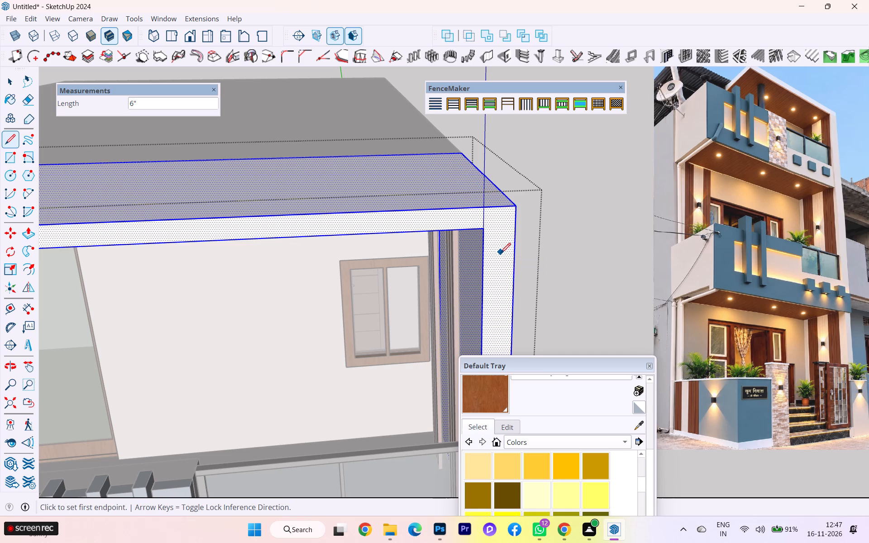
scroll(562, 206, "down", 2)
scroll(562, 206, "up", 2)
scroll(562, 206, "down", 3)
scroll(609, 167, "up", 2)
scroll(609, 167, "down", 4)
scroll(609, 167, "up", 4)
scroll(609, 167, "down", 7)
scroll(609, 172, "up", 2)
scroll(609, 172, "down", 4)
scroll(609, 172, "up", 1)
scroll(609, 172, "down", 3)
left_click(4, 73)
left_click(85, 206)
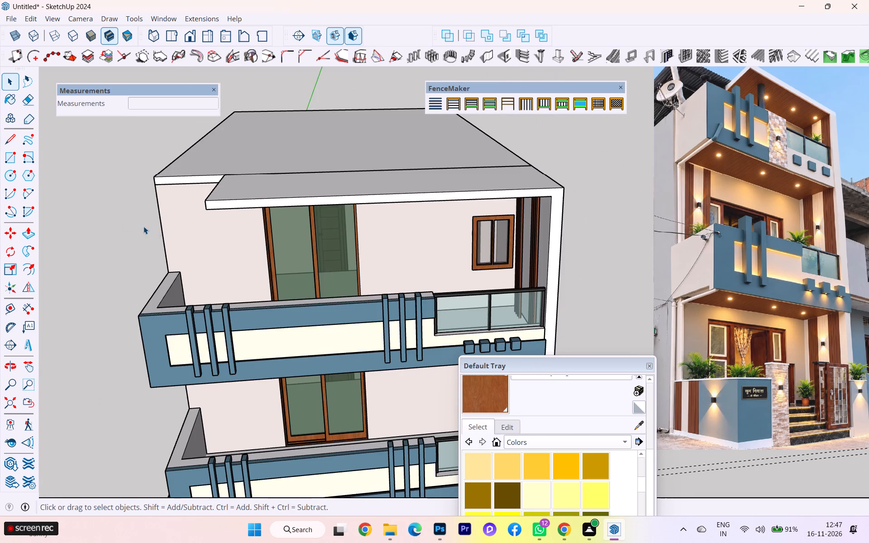
Paint the top-floor balcony slab's underside with the Wood Bamboo material sampled from the roof canopy's underside.
scroll(277, 236, "down", 1)
middle_click_drag(277, 234, 280, 133)
scroll(296, 276, "down", 5)
scroll(333, 337, "up", 1)
middle_click_drag(347, 285, 371, 252)
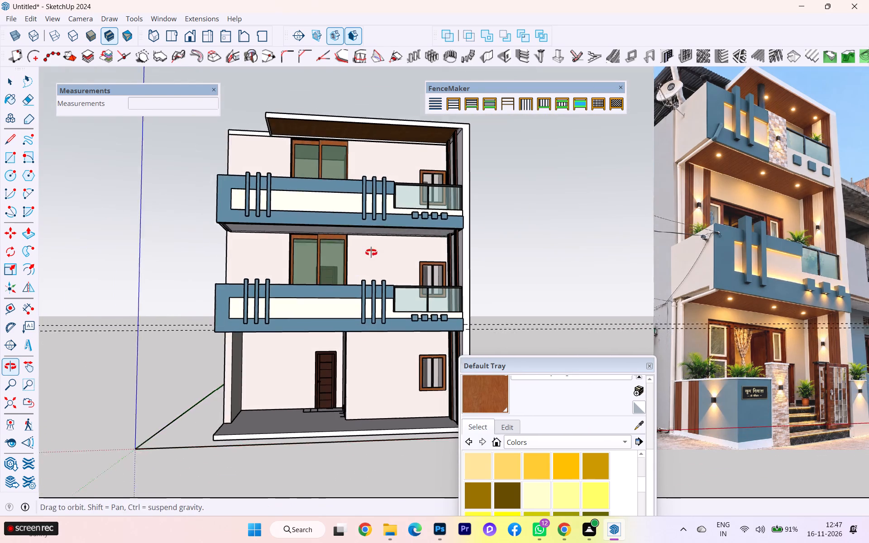
middle_click_drag(371, 252, 394, 245)
scroll(375, 214, "up", 1)
scroll(375, 214, "down", 1)
scroll(375, 214, "up", 1)
middle_click_drag(358, 208, 346, 181)
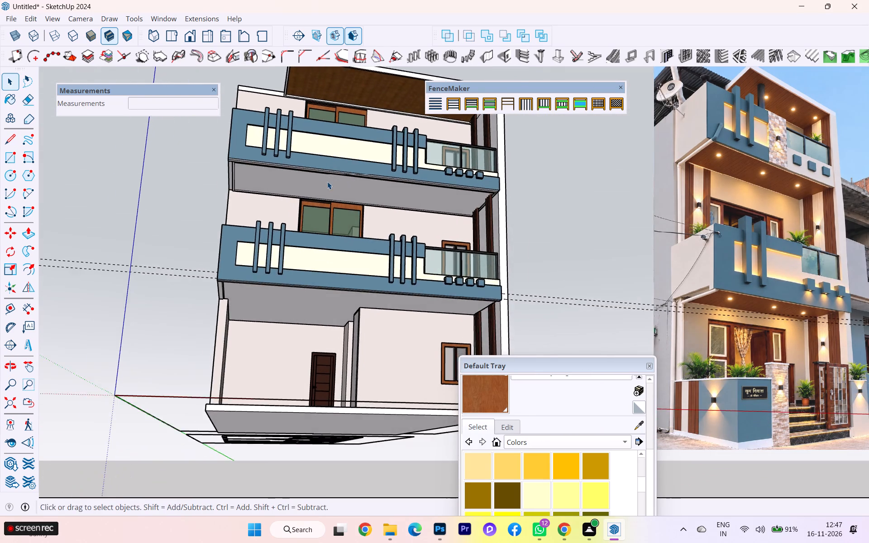
scroll(327, 181, "up", 2)
left_click(287, 185)
triple_click(284, 185)
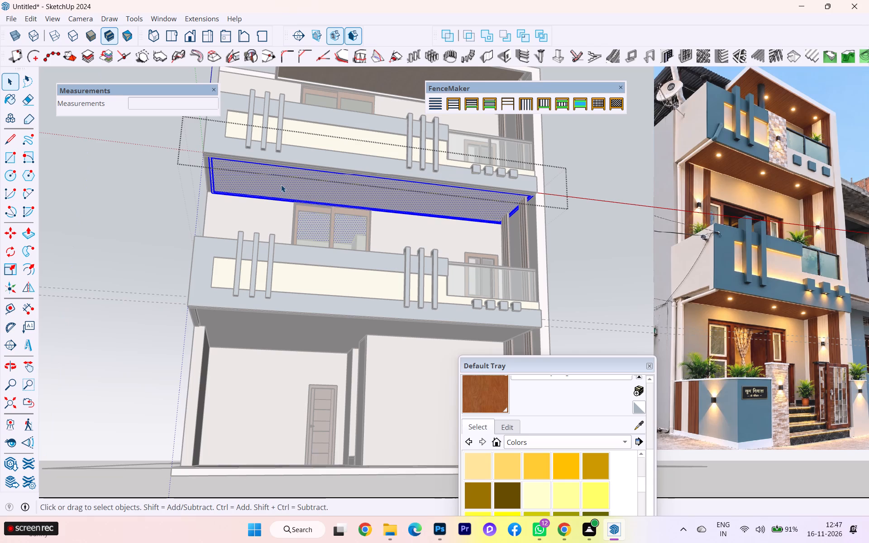
left_click(274, 185)
scroll(274, 185, "up", 9)
left_click(262, 181)
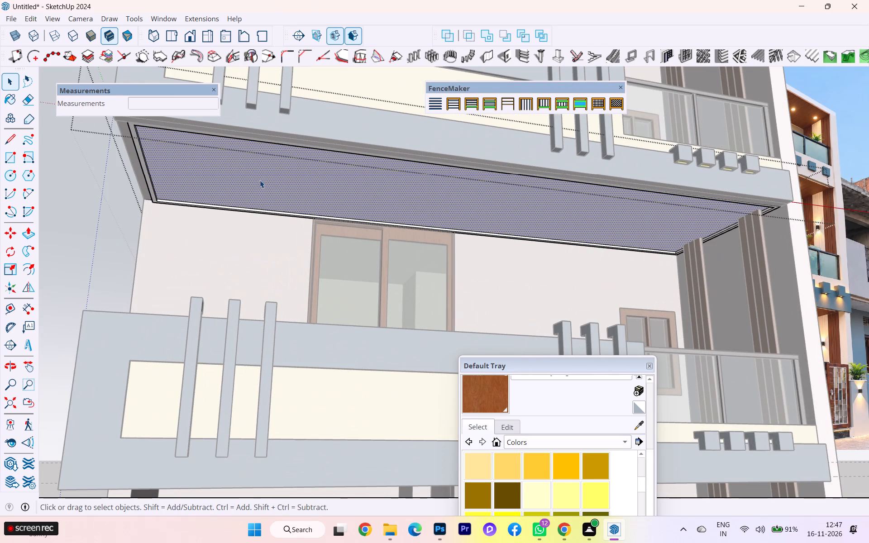
scroll(260, 187, "down", 1)
scroll(263, 194, "up", 1)
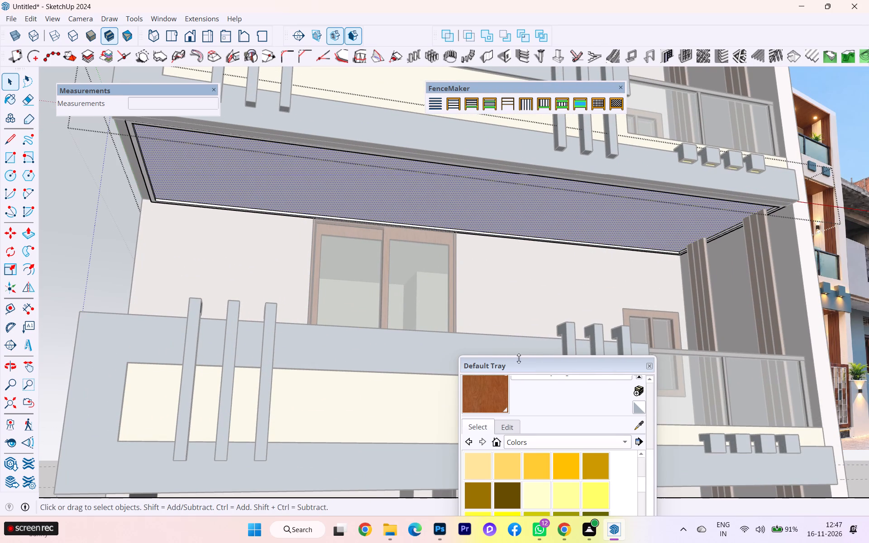
left_click_drag(523, 362, 515, 318)
scroll(228, 271, "down", 3)
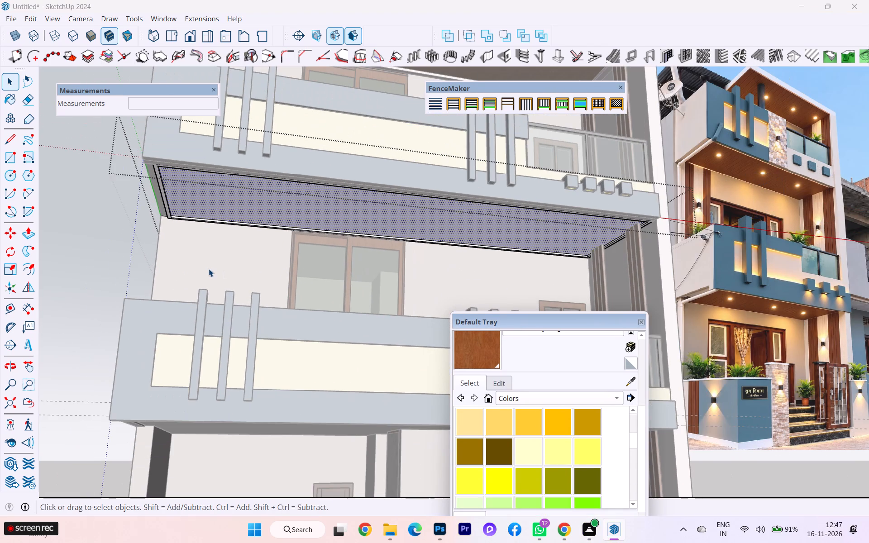
scroll(285, 210, "down", 1)
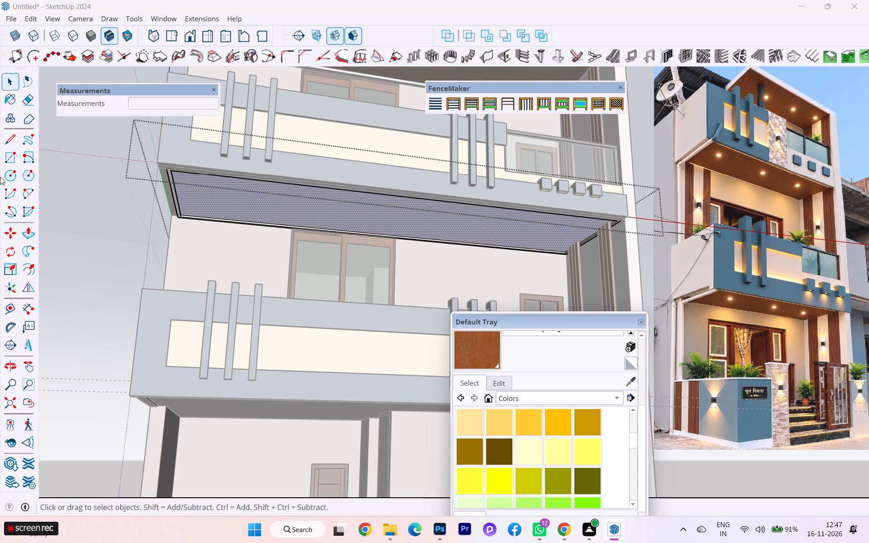
scroll(72, 144, "down", 3)
scroll(88, 200, "down", 4)
scroll(89, 202, "up", 1)
scroll(90, 203, "down", 3)
scroll(153, 264, "down", 1)
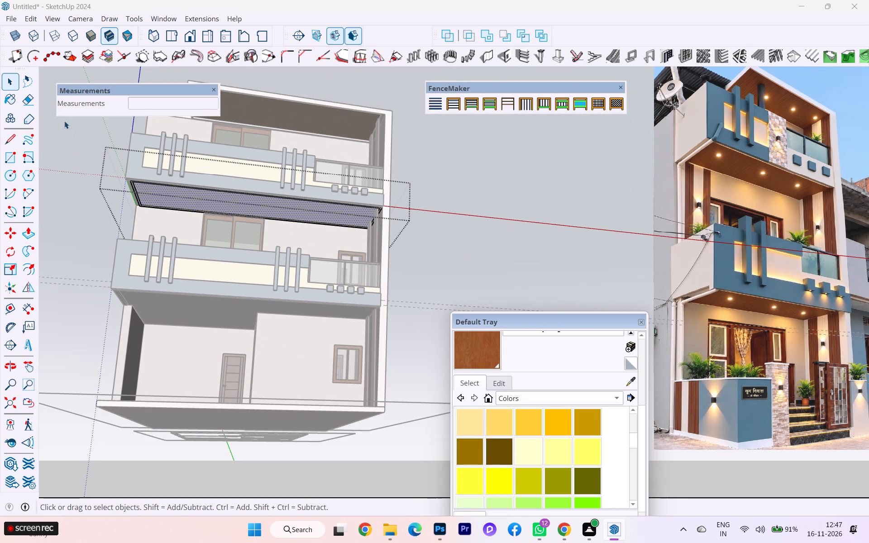
scroll(9, 89, "up", 2)
scroll(251, 106, "up", 3)
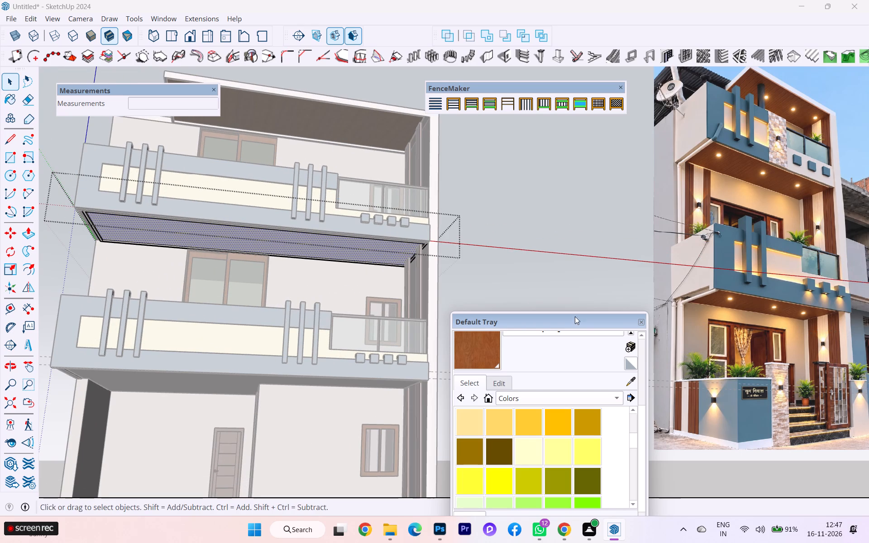
left_click(634, 380)
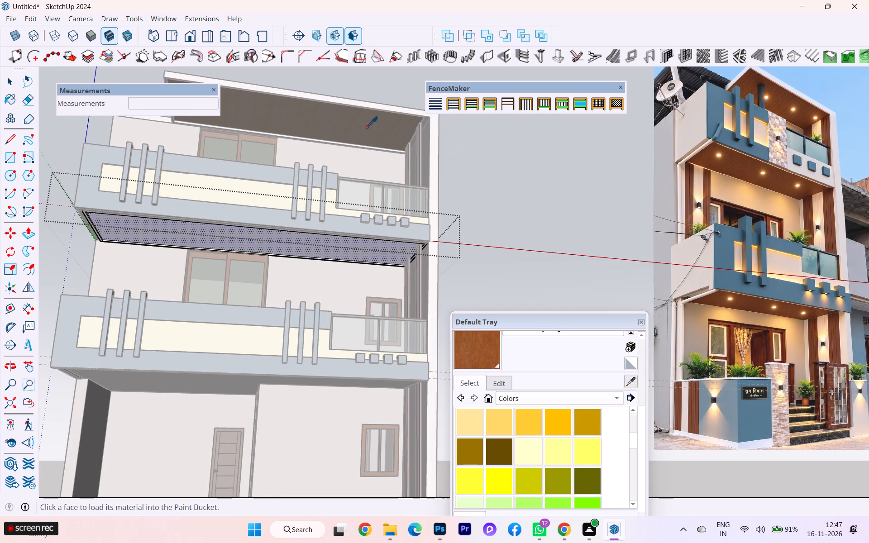
left_click(352, 112)
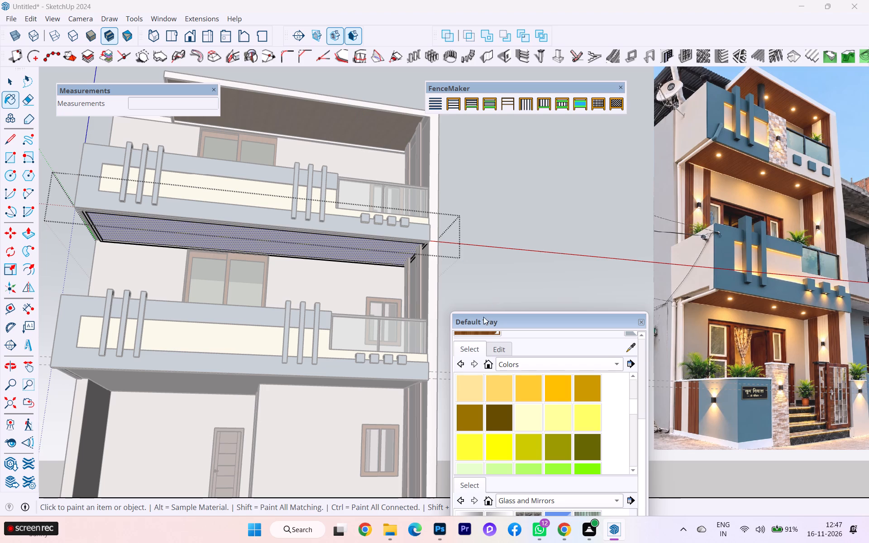
scroll(504, 363, "up", 3)
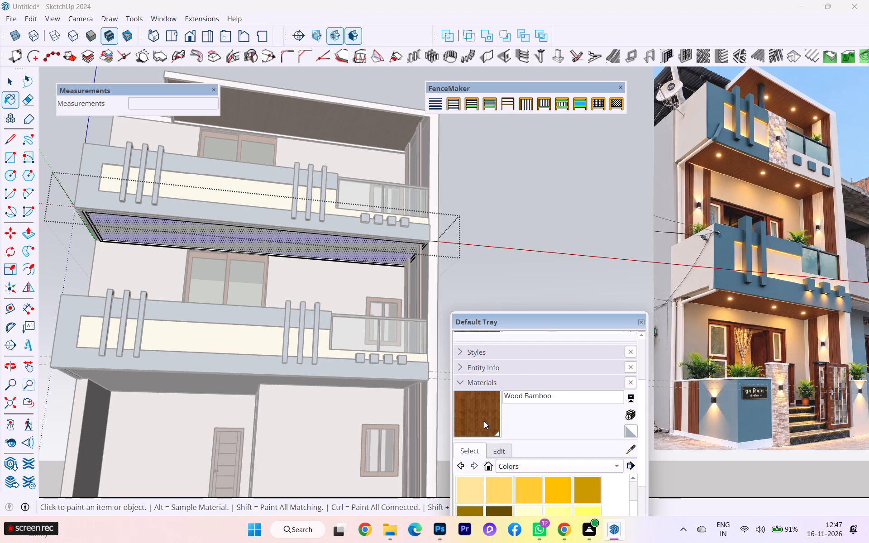
left_click(288, 248)
scroll(296, 244, "up", 2)
scroll(296, 244, "down", 1)
scroll(296, 244, "up", 2)
scroll(296, 244, "down", 1)
scroll(302, 244, "up", 3)
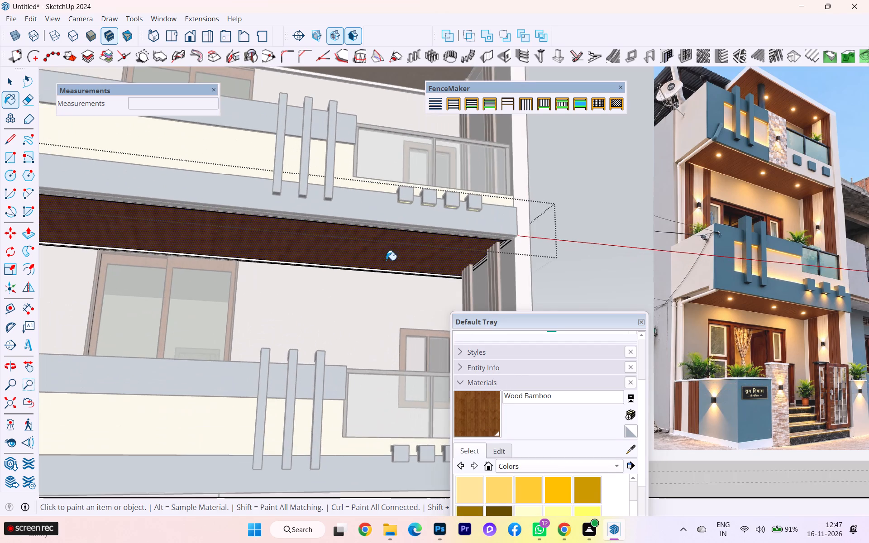
scroll(493, 261, "down", 5)
scroll(545, 250, "up", 1)
scroll(545, 250, "down", 1)
left_click(4, 73)
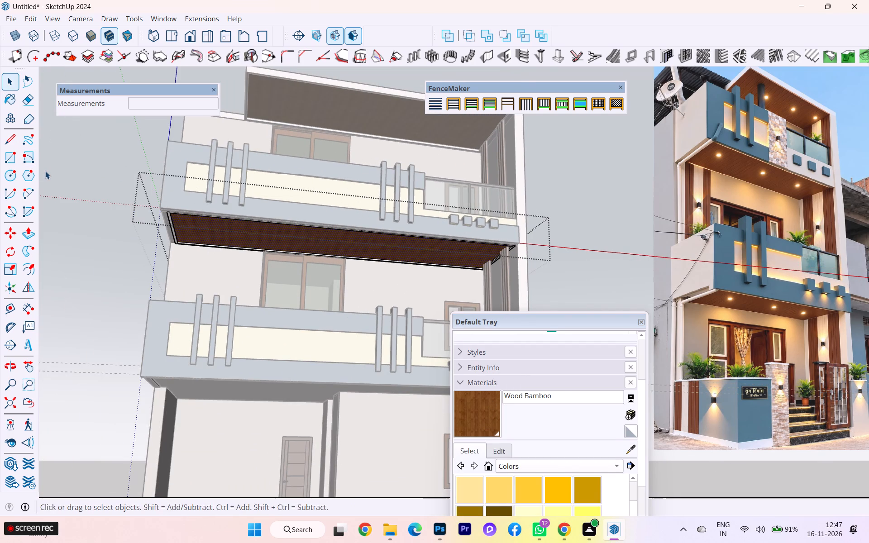
left_click(45, 171)
scroll(153, 199, "down", 3)
middle_click_drag(180, 187, 180, 157)
scroll(225, 199, "up", 4)
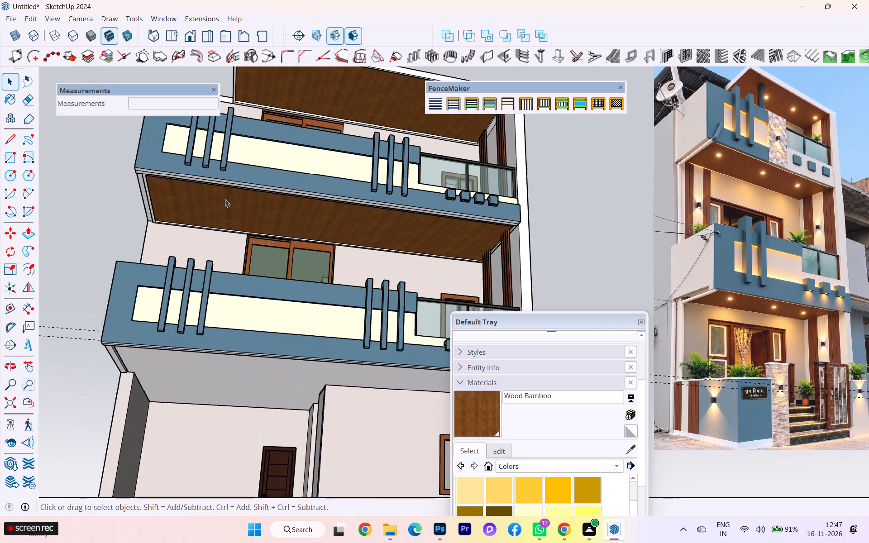
Push/Pull the thin border around the top-floor balcony slab's wood underside by 3/8".
scroll(251, 194, "up", 5)
middle_click_drag(224, 191, 216, 168)
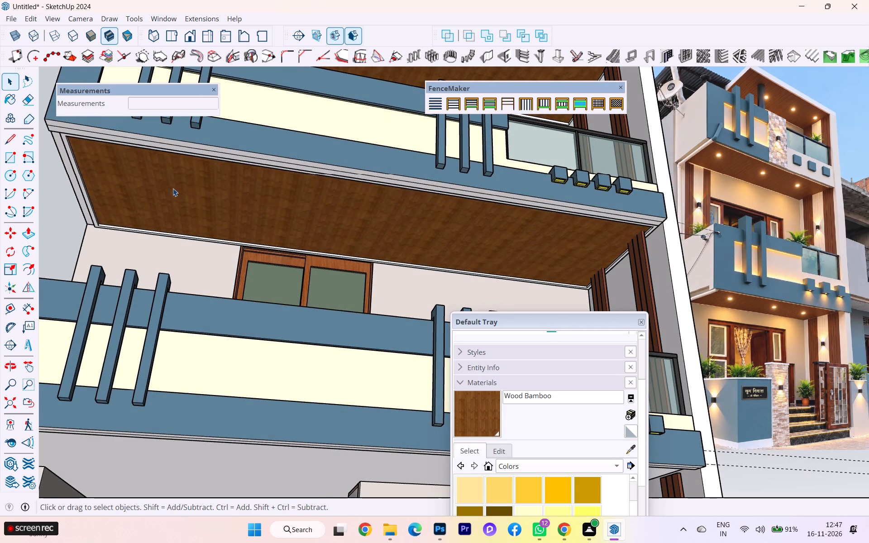
scroll(173, 188, "down", 4)
scroll(146, 179, "up", 5)
scroll(108, 171, "up", 2)
scroll(91, 169, "down", 1)
scroll(91, 169, "up", 4)
double_click(67, 146)
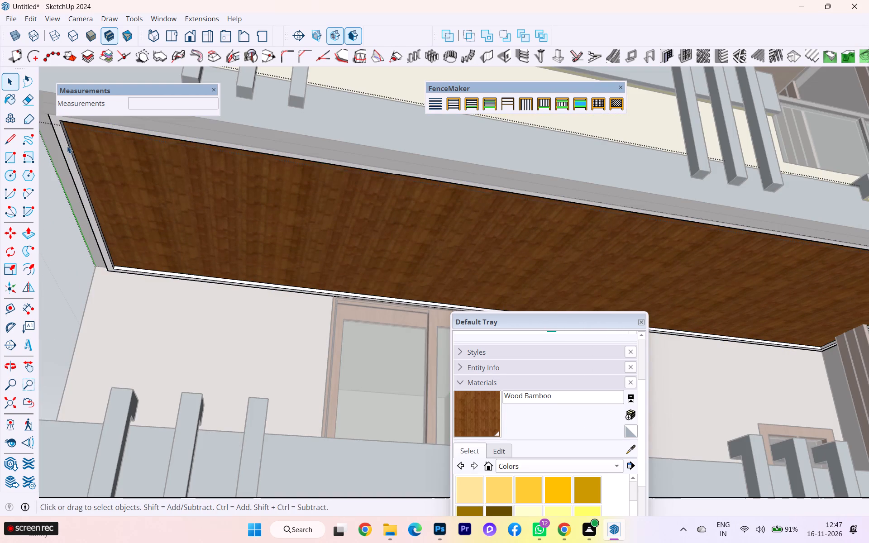
left_click(66, 143)
key("p")
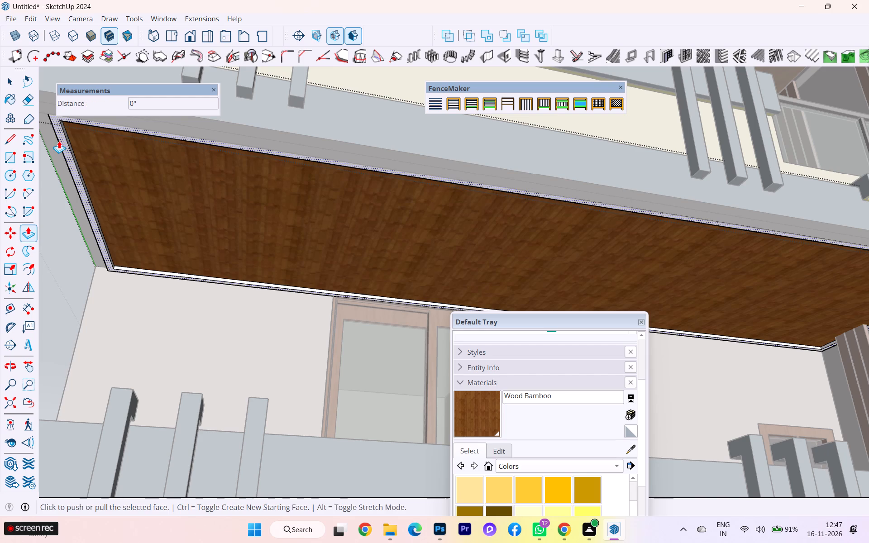
key("Return")
left_click(62, 136)
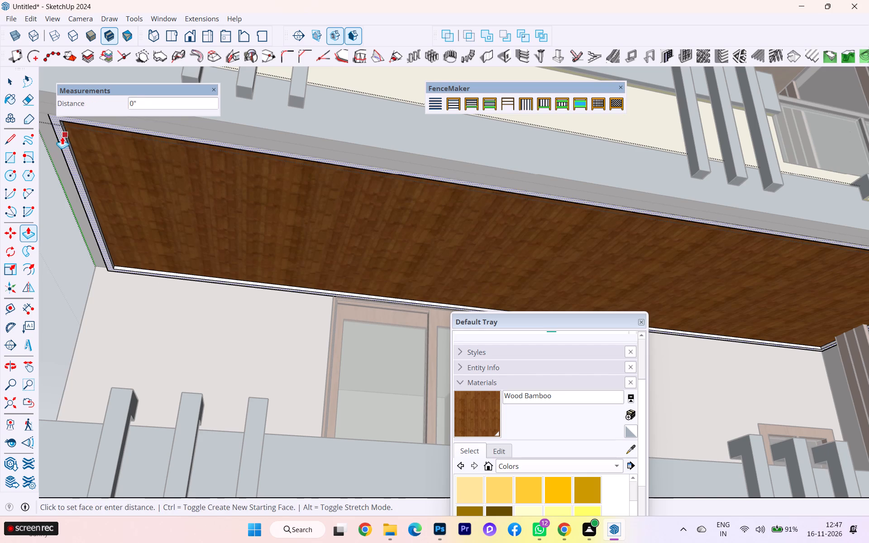
left_click(63, 136)
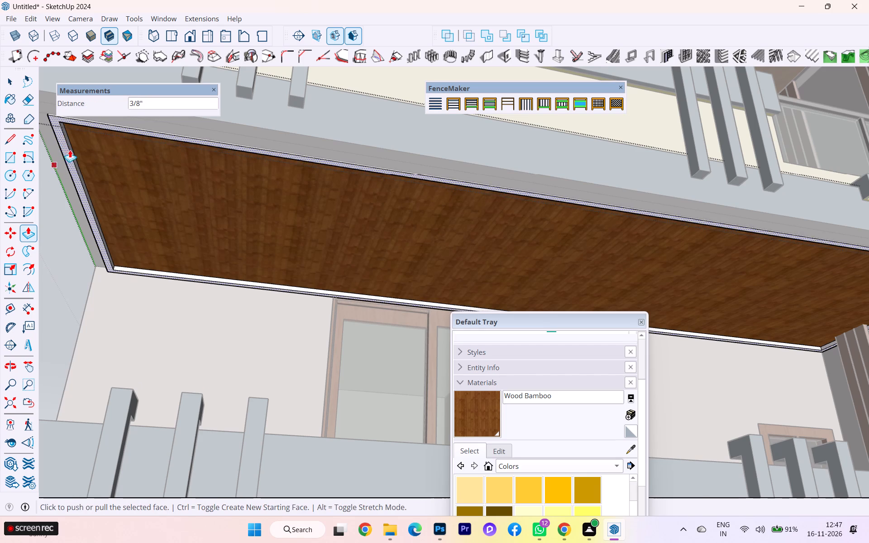
Paint the underside border's bottom face, left outer edge and wall-side inner edge with the reddish-brown material from the Wood collection.
scroll(129, 169, "down", 1)
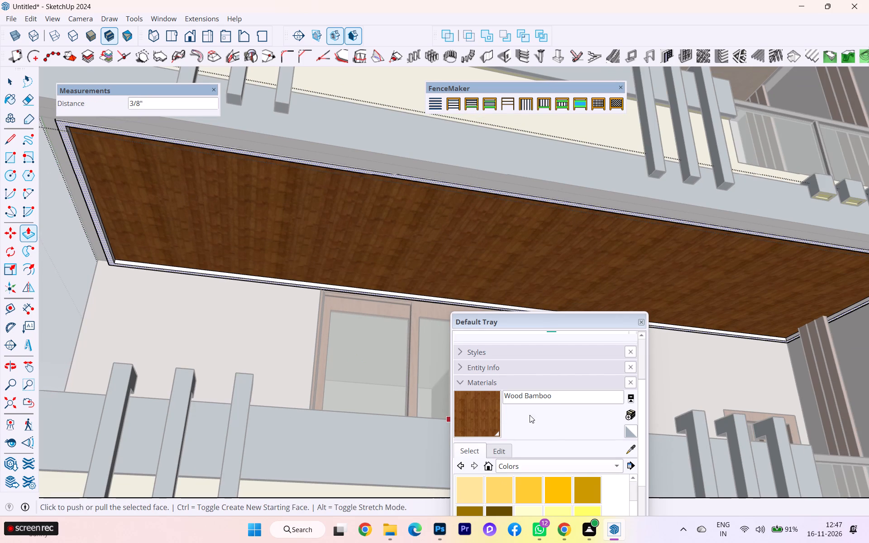
scroll(558, 400, "down", 1)
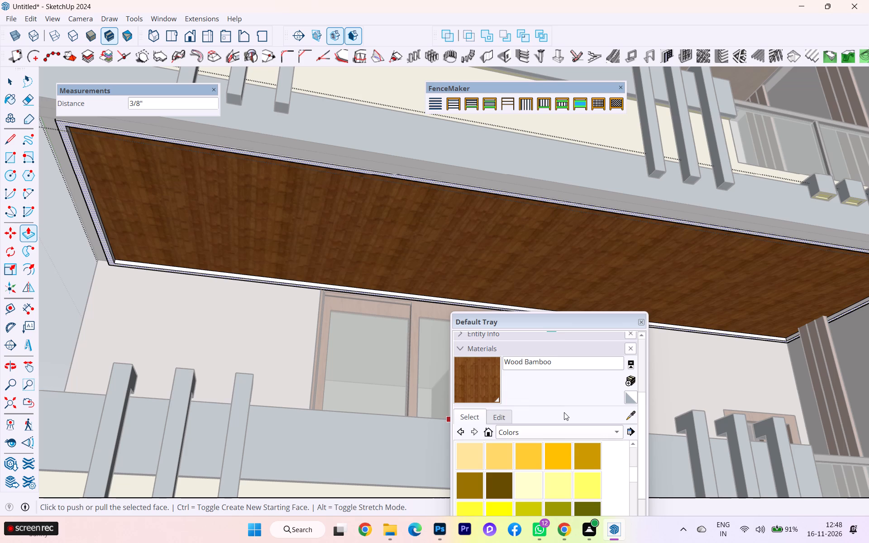
left_click(562, 431)
scroll(533, 456, "down", 1)
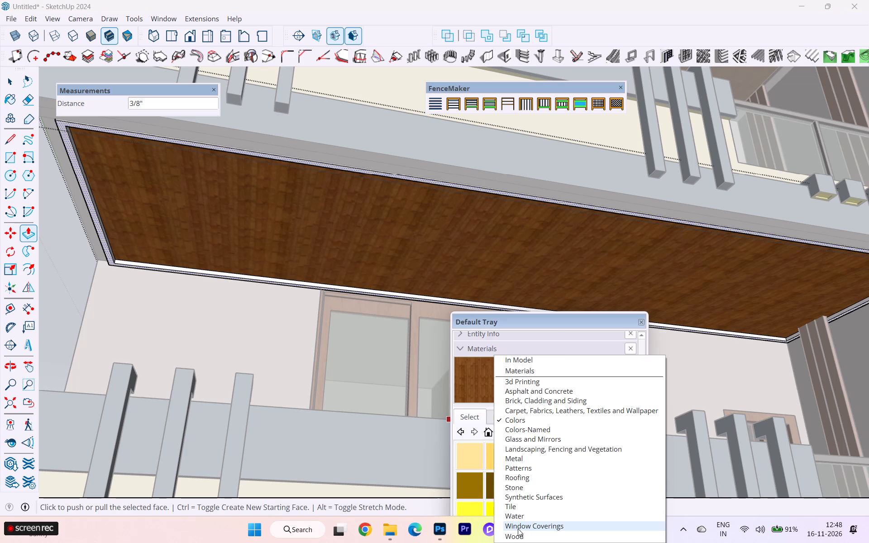
left_click(520, 538)
left_click(522, 450)
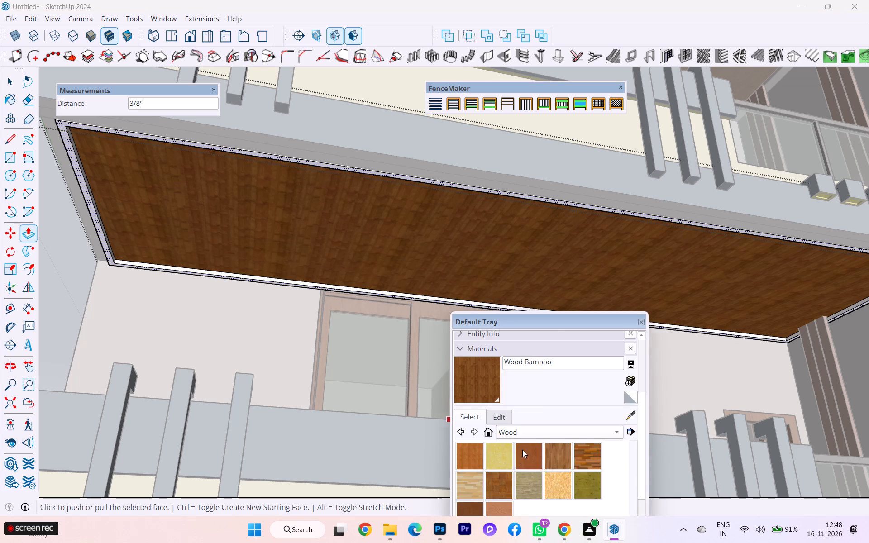
middle_click_drag(191, 311, 316, 314)
scroll(251, 187, "up", 3)
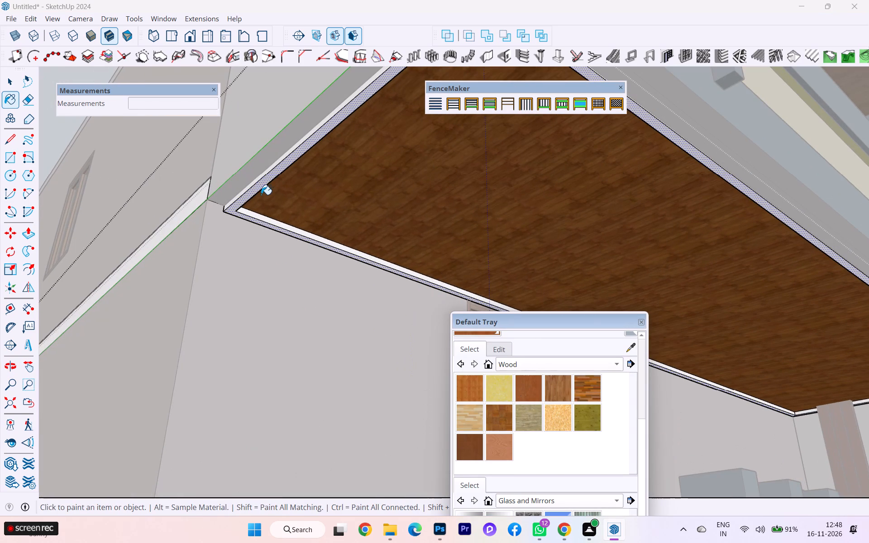
left_click(256, 185)
left_click(253, 185)
left_click(256, 191)
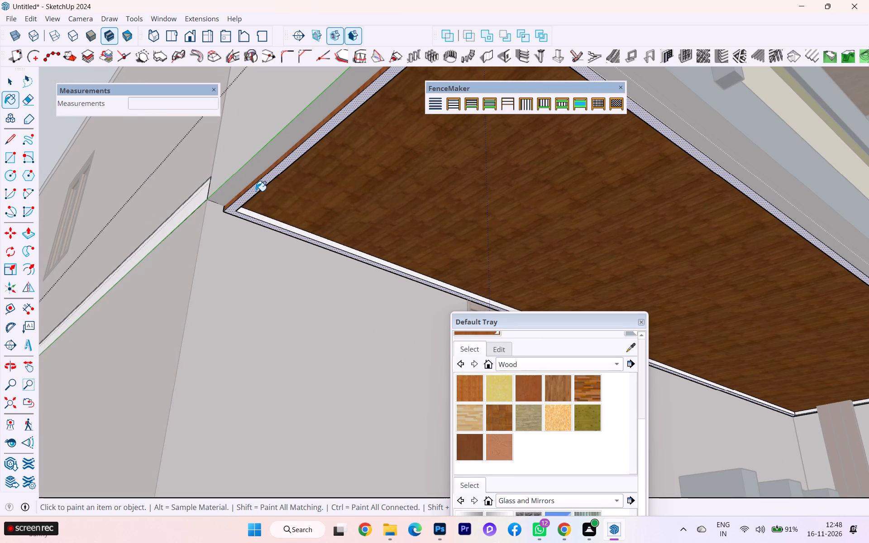
scroll(243, 218, "up", 1)
scroll(244, 221, "down", 1)
scroll(244, 221, "up", 4)
left_click(254, 215)
scroll(304, 229, "down", 5)
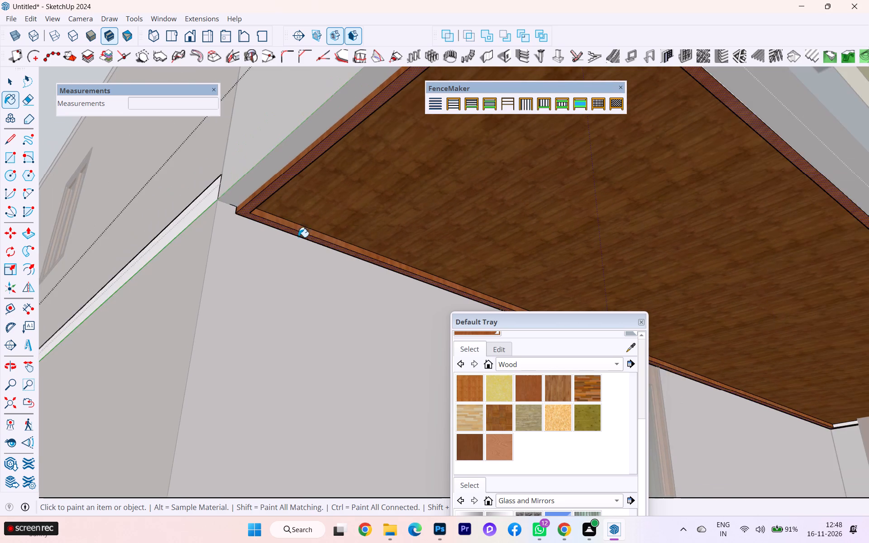
Paint the border's front outer edge and left inner edge with the same reddish-brown wood.
scroll(263, 237, "down", 1)
scroll(259, 237, "up", 1)
scroll(257, 237, "down", 5)
middle_click_drag(259, 237, 190, 243)
scroll(275, 162, "up", 2)
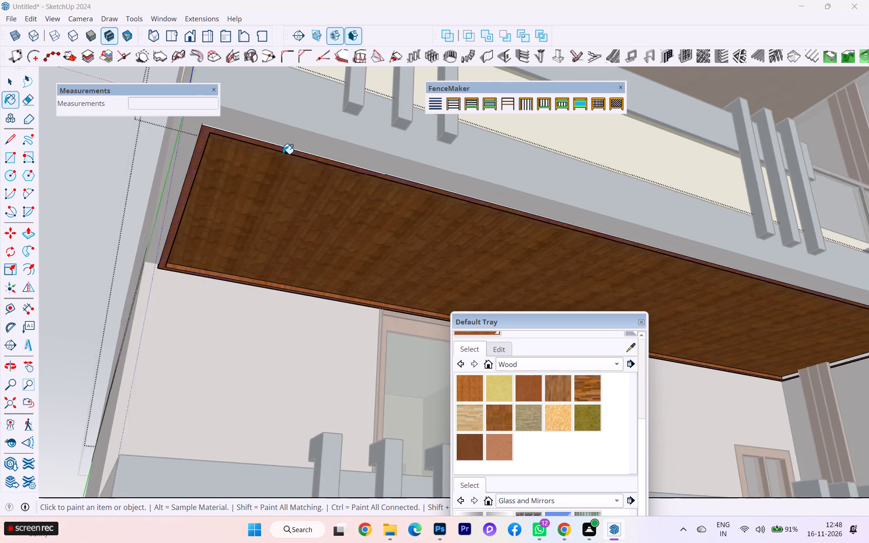
scroll(283, 154, "up", 7)
left_click(290, 144)
scroll(219, 173, "up", 1)
scroll(215, 176, "down", 1)
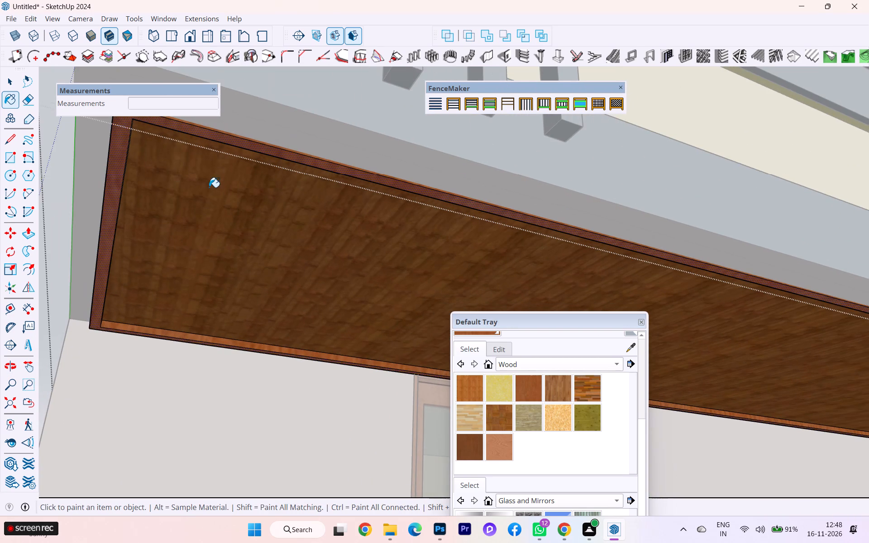
scroll(209, 187, "down", 2)
scroll(193, 192, "up", 2)
scroll(191, 193, "down", 1)
middle_click_drag(140, 200, 3, 208)
scroll(133, 295, "up", 2)
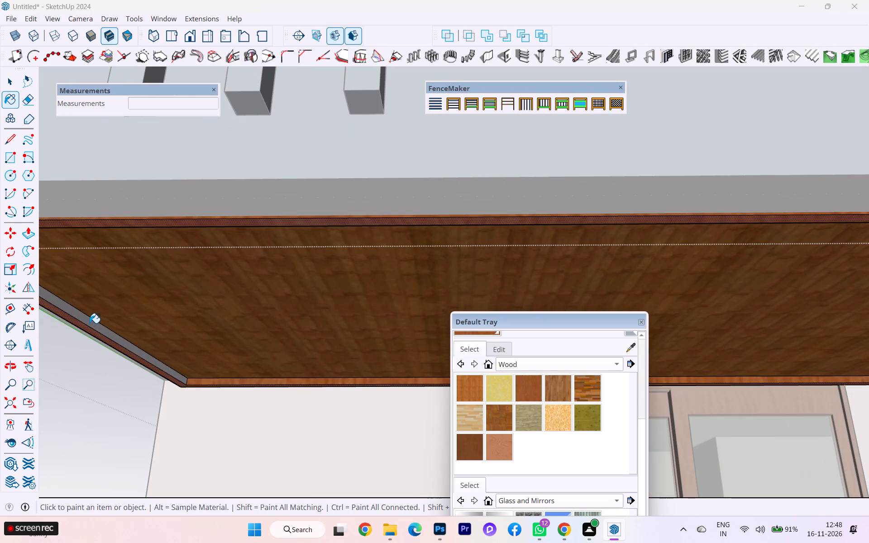
left_click(90, 323)
Paint the border's remaining right-end inner edge with the same reddish-brown wood and close the slab group.
scroll(278, 301, "up", 1)
scroll(286, 298, "down", 2)
scroll(291, 294, "up", 3)
scroll(291, 294, "down", 2)
scroll(161, 284, "up", 1)
scroll(156, 285, "down", 8)
scroll(128, 291, "up", 1)
scroll(130, 292, "down", 3)
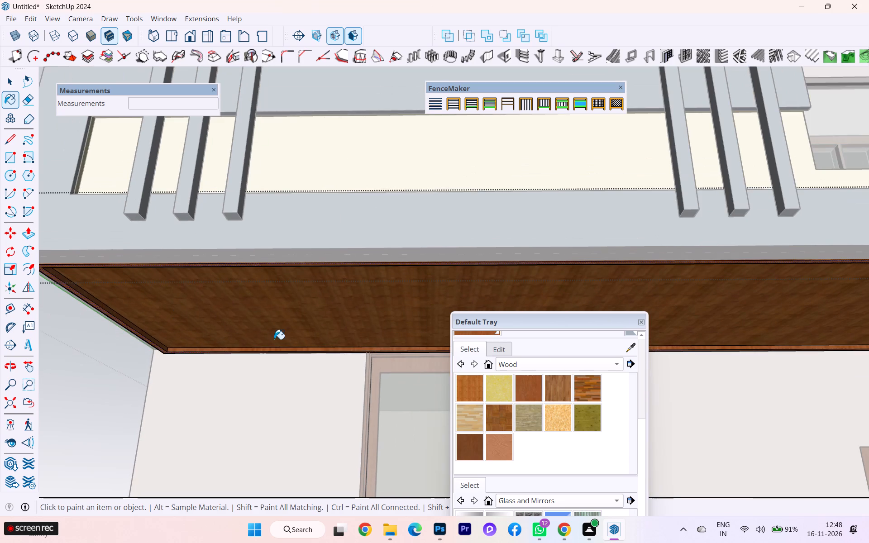
scroll(122, 315, "down", 12)
middle_click_drag(494, 314, 599, 266)
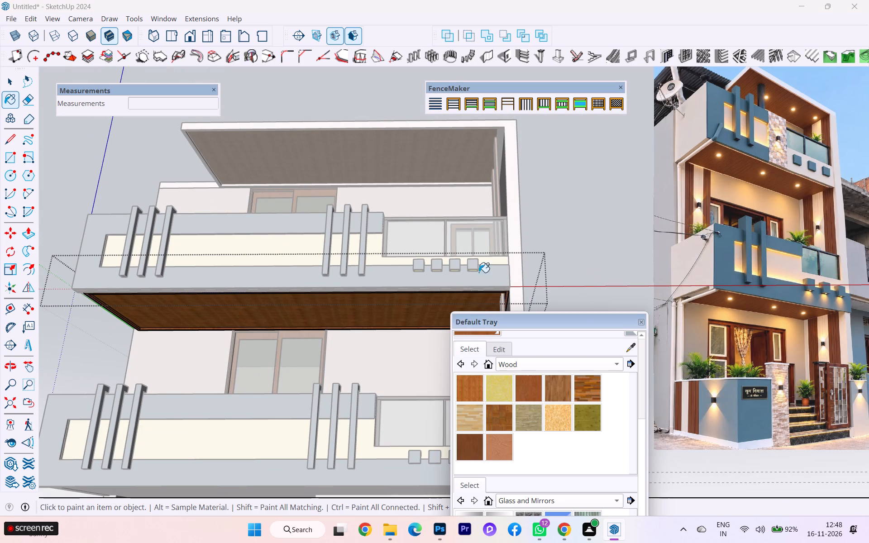
scroll(388, 206, "down", 4)
middle_click_drag(449, 303, 563, 265)
scroll(558, 255, "up", 9)
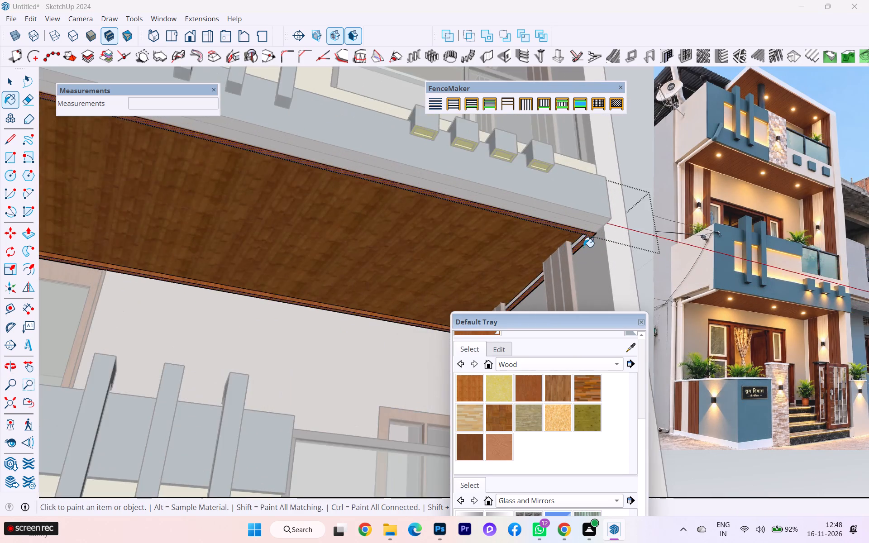
scroll(583, 247, "up", 8)
left_click(585, 233)
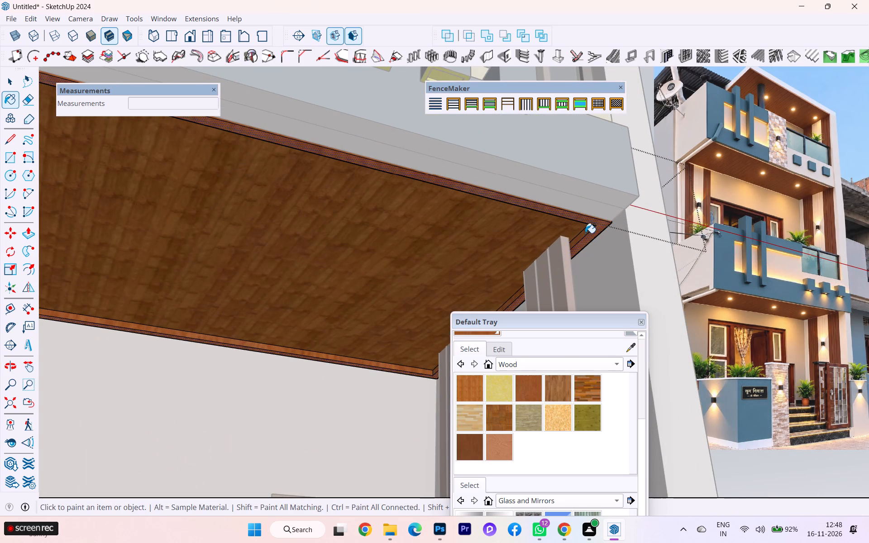
scroll(594, 233, "down", 8)
middle_click_drag(630, 233, 597, 253)
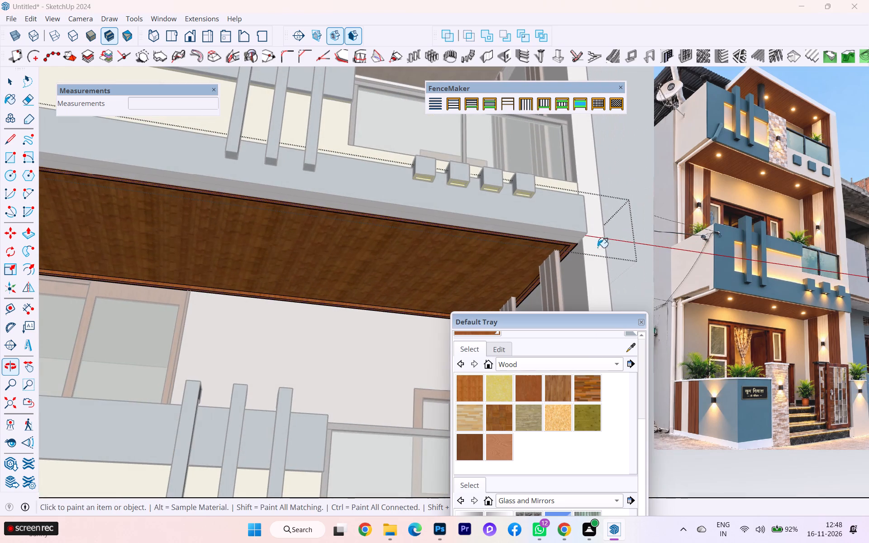
scroll(603, 215, "down", 6)
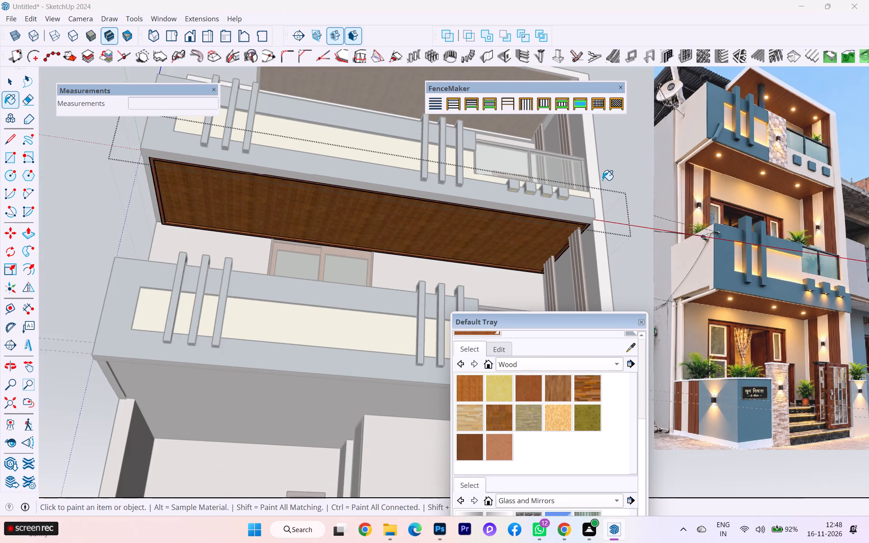
scroll(602, 176, "down", 1)
left_click(3, 84)
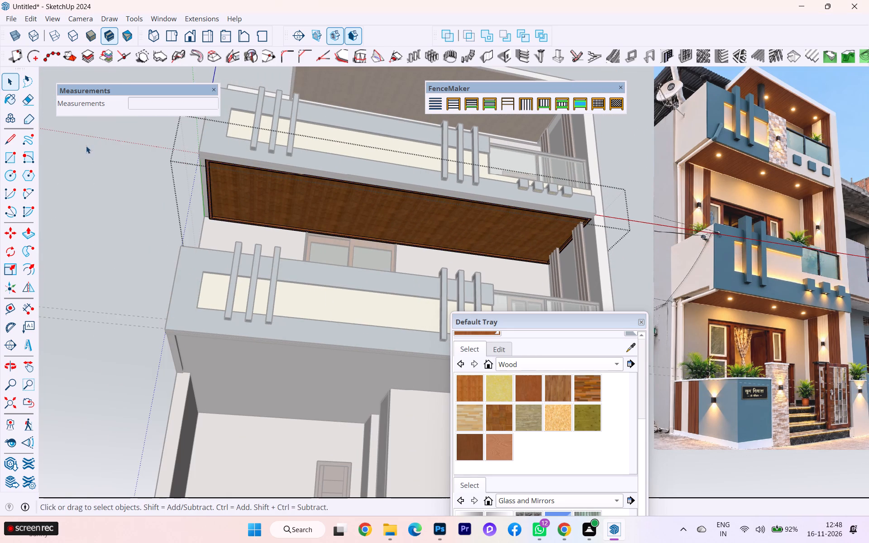
left_click(86, 146)
Inside the top-floor parapet group, paint the upper pale strip along its front underside with the blue sampled from the parapet.
scroll(258, 178, "up", 5)
middle_click_drag(173, 156, 149, 152)
scroll(253, 145, "down", 1)
middle_click_drag(285, 144, 284, 119)
scroll(254, 121, "up", 3)
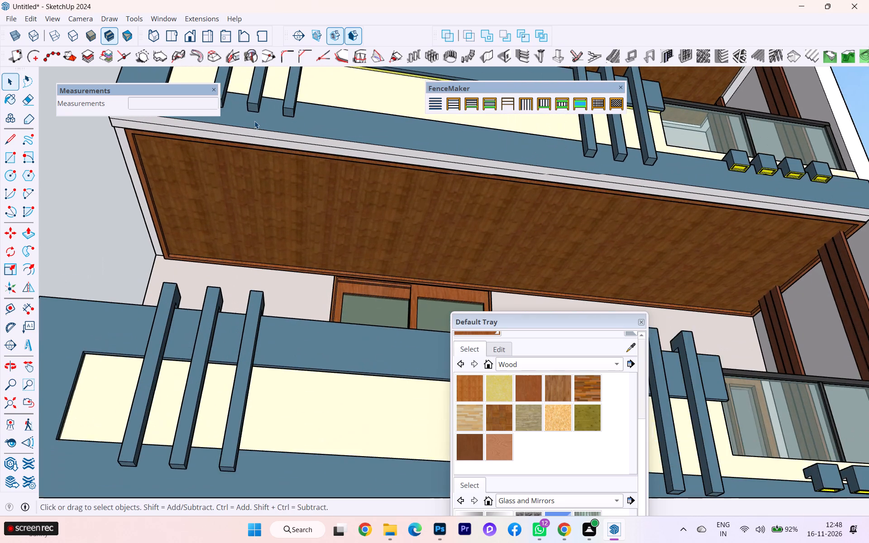
scroll(258, 138, "down", 2)
scroll(258, 138, "up", 3)
left_click(263, 134)
double_click(263, 133)
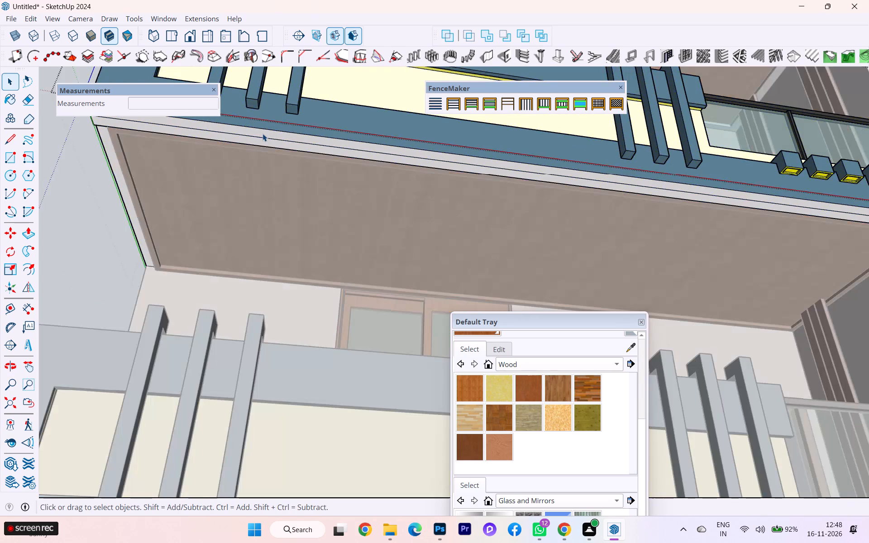
left_click(263, 133)
left_click(266, 131)
double_click(267, 134)
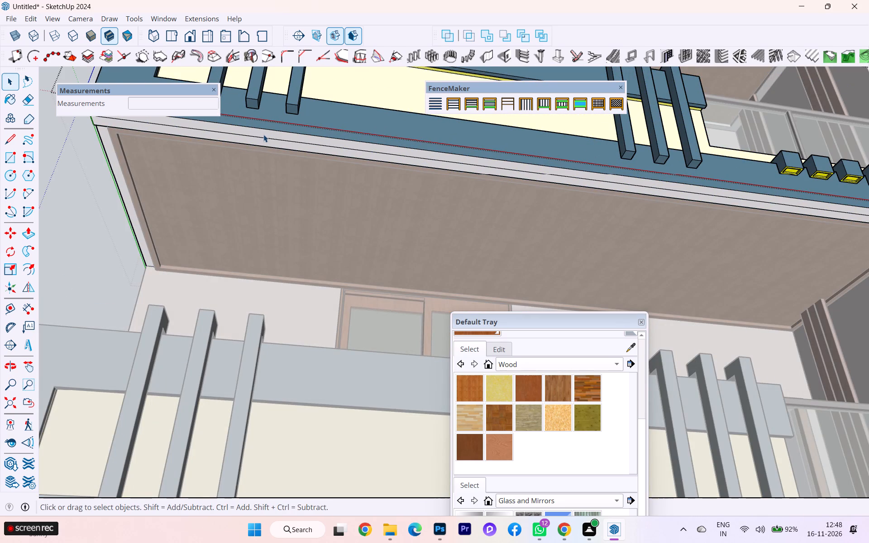
left_click(261, 134)
double_click(263, 132)
left_click(253, 132)
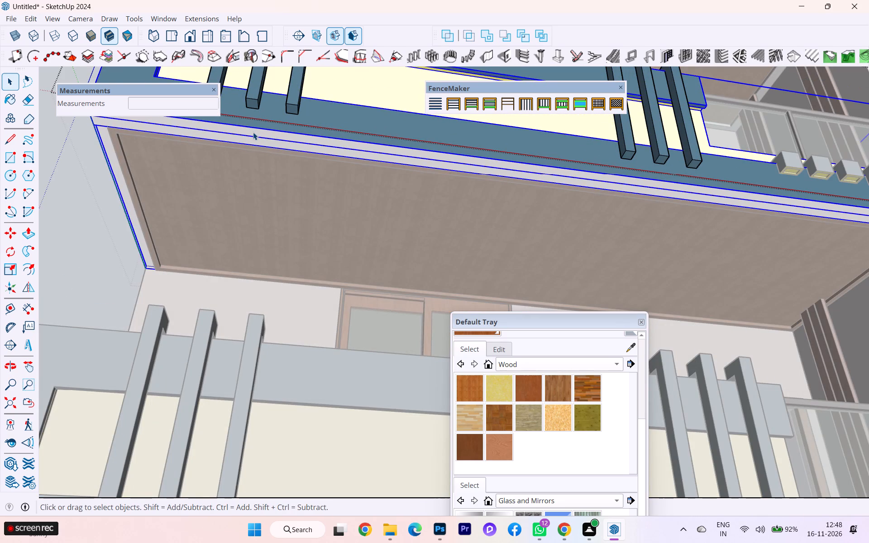
triple_click(253, 132)
scroll(252, 132, "up", 3)
left_click(252, 132)
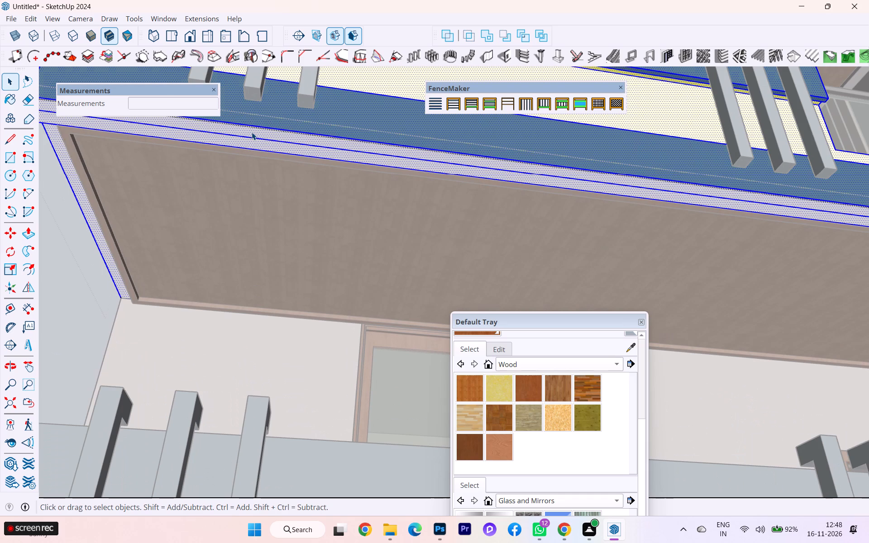
left_click(628, 345)
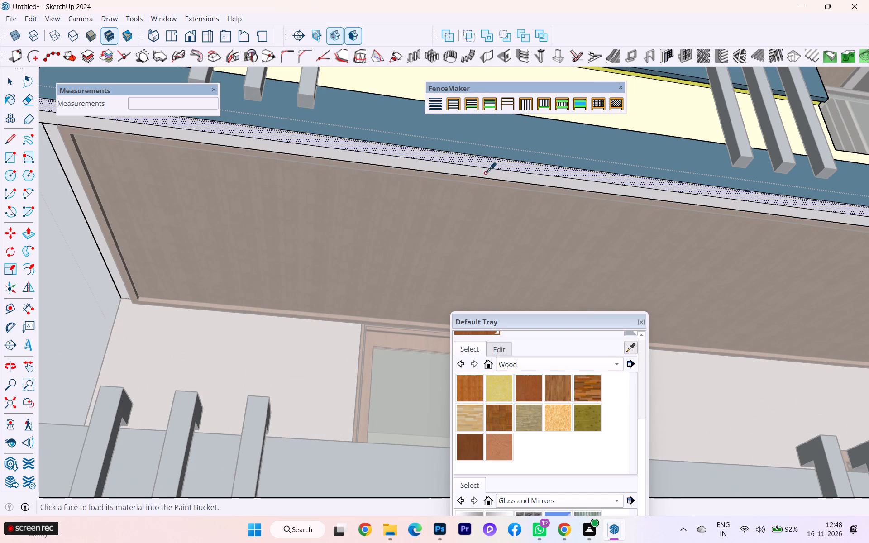
left_click(465, 144)
left_click(430, 159)
Paint the white end face of the top-floor parapet, beside the four small light boxes, with the sampled blue.
scroll(478, 163, "down", 6)
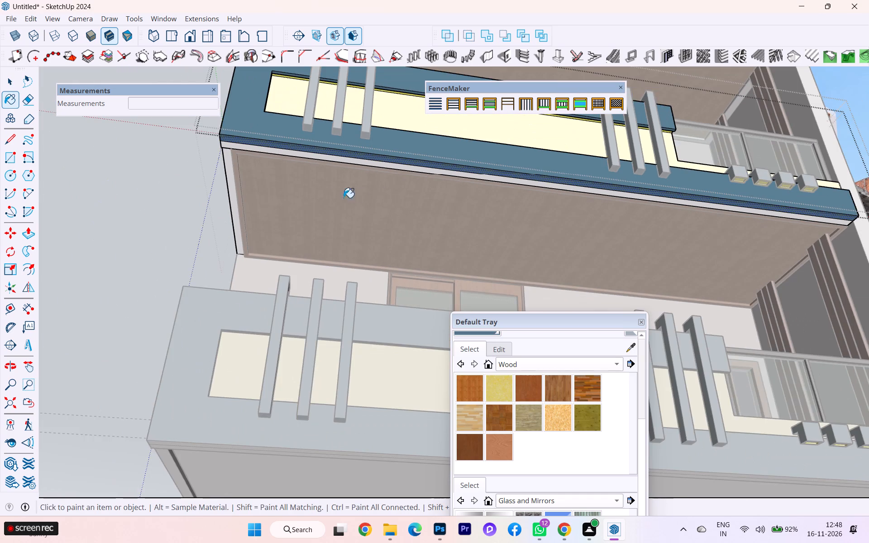
scroll(273, 196, "down", 2)
scroll(288, 172, "up", 3)
scroll(285, 169, "down", 1)
middle_click_drag(273, 184, 454, 222)
scroll(513, 176, "up", 4)
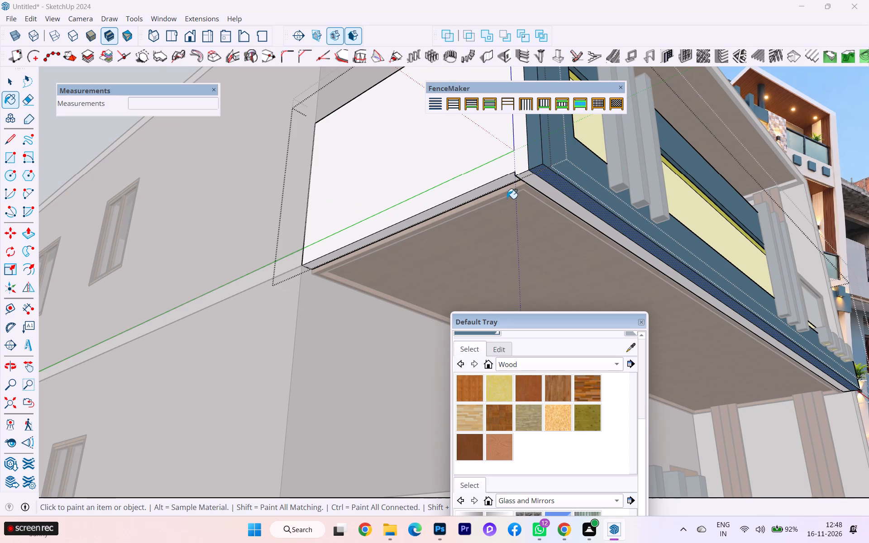
scroll(532, 195, "down", 1)
middle_click_drag(530, 195, 273, 279)
scroll(272, 243, "down", 3)
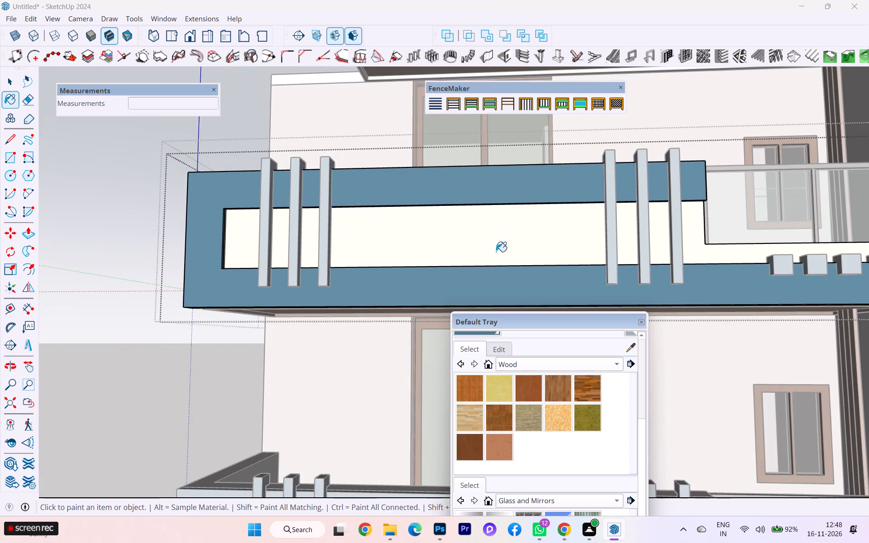
middle_click_drag(497, 252, 289, 235)
scroll(517, 226, "up", 3)
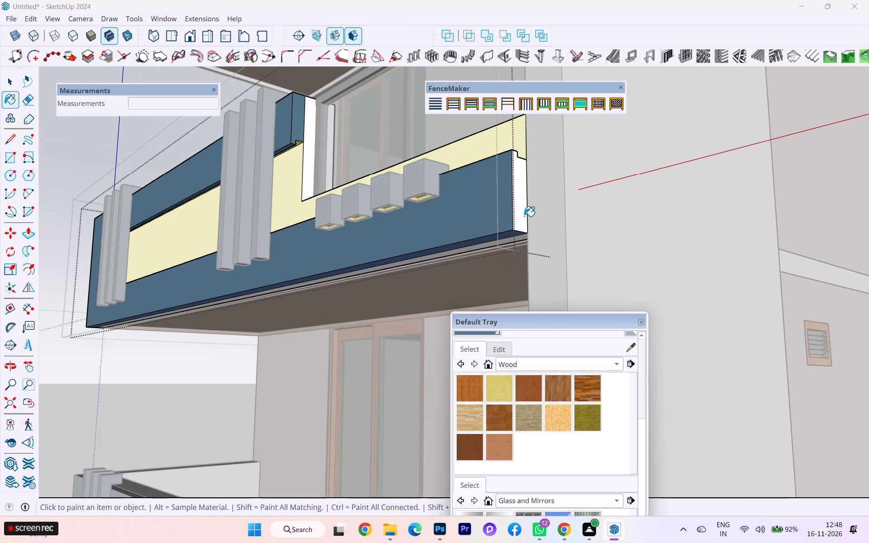
left_click(520, 212)
Examine the painted top-floor parapet and the lower balcony from above, the side and below.
scroll(499, 195, "down", 8)
scroll(316, 235, "up", 2)
scroll(316, 235, "down", 3)
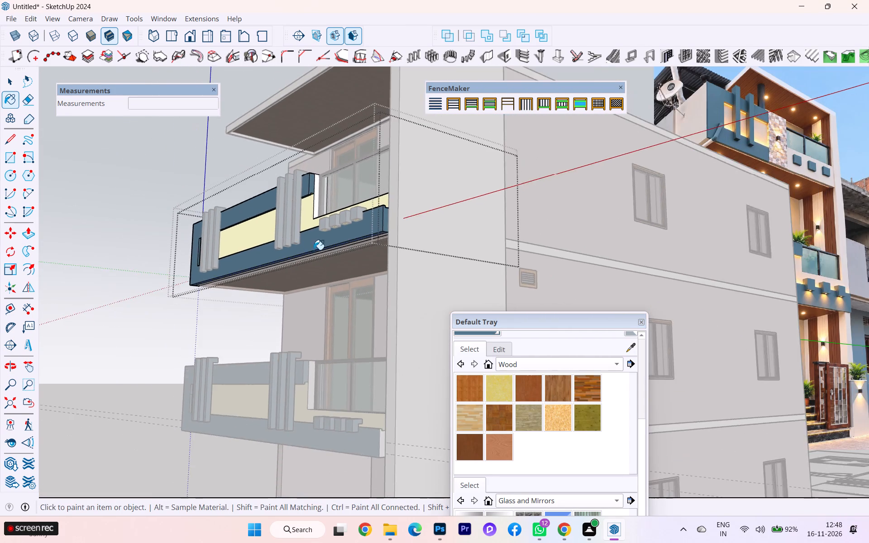
middle_click_drag(338, 255, 358, 433)
middle_click_drag(356, 410, 357, 404)
middle_click_drag(393, 302, 398, 280)
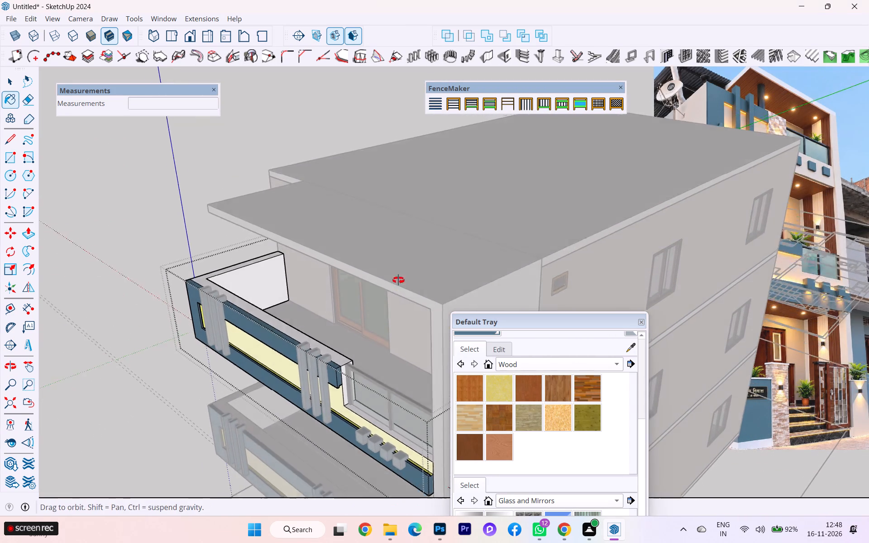
middle_click_drag(398, 280, 434, 221)
scroll(328, 219, "down", 3)
middle_click_drag(344, 479, 380, 300)
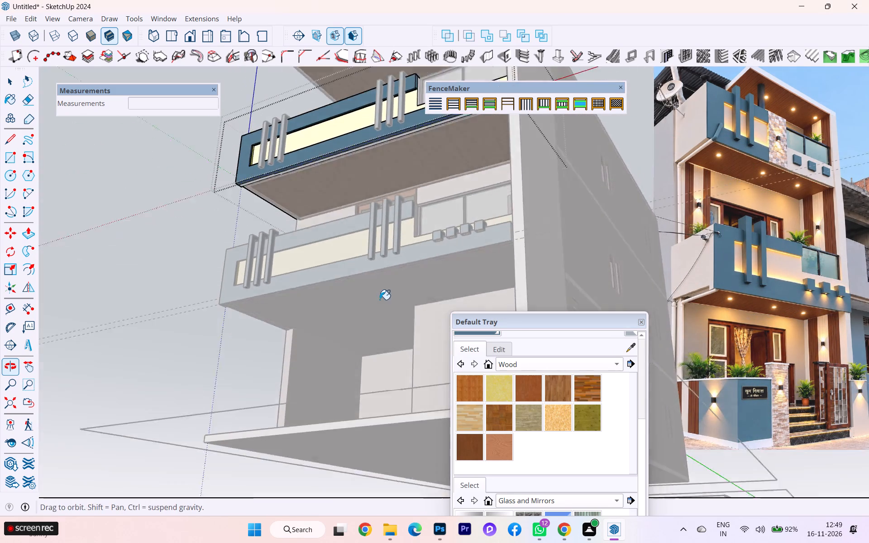
Finish editing the top-floor parapet and close its nested groups.
middle_click_drag(380, 300, 380, 301)
scroll(444, 241, "up", 3)
scroll(521, 204, "up", 3)
scroll(243, 206, "down", 4)
middle_click_drag(308, 248, 353, 290)
left_click(8, 82)
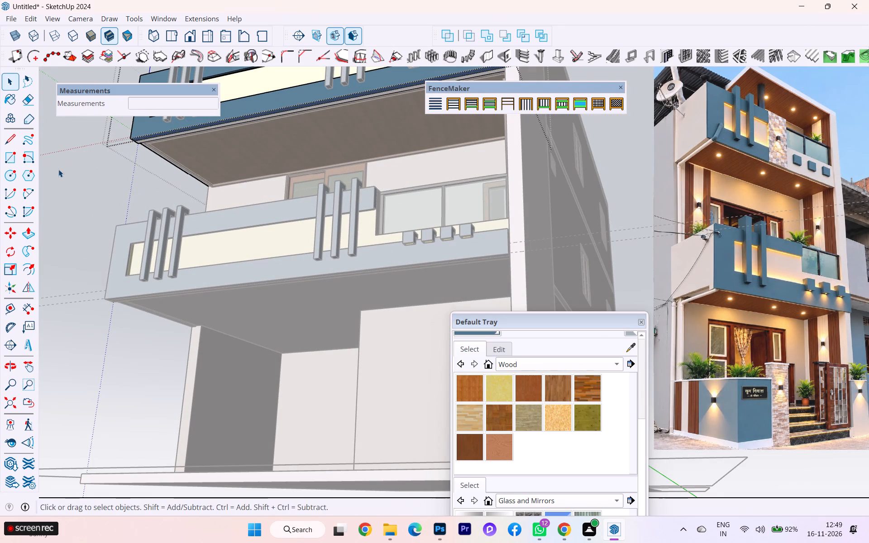
left_click(58, 169)
double_click(58, 194)
scroll(232, 195, "down", 2)
scroll(251, 198, "up", 1)
scroll(259, 200, "down", 1)
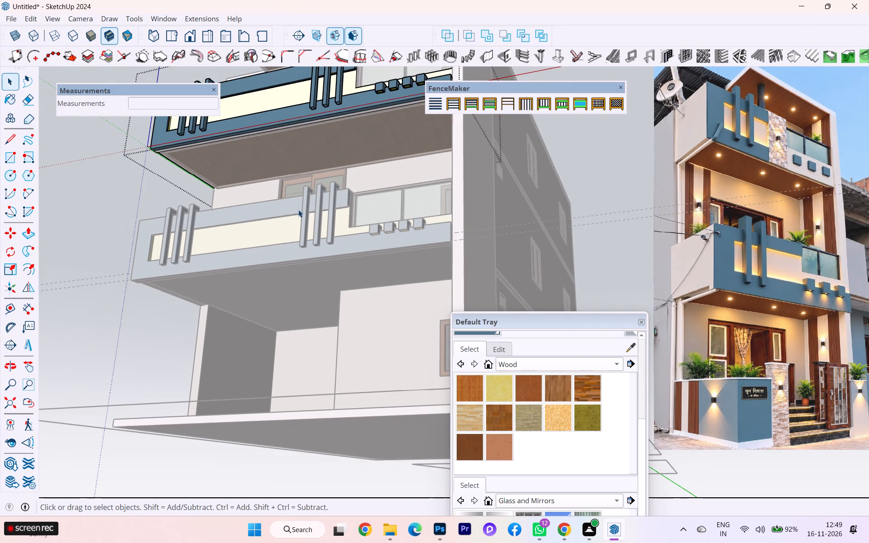
scroll(179, 217, "down", 1)
middle_click_drag(188, 222, 223, 243)
triple_click(82, 222)
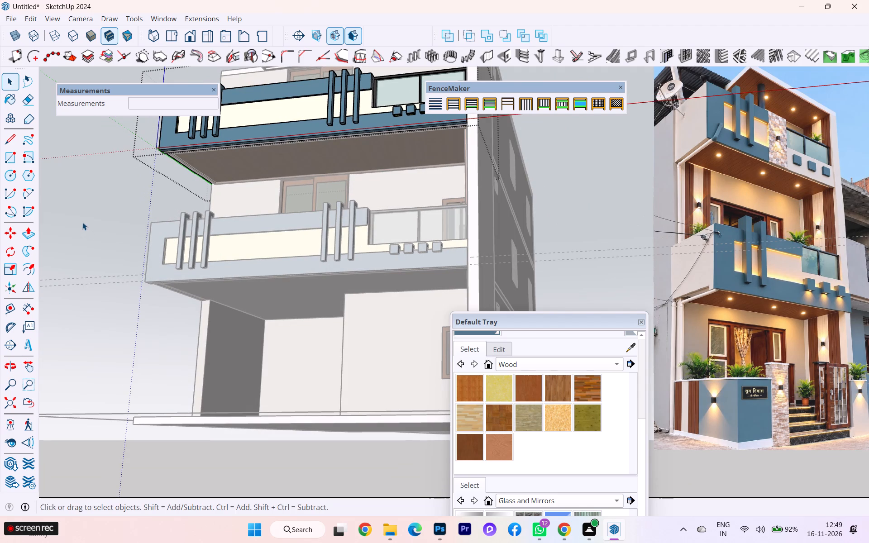
double_click(117, 217)
Inside the lower balcony's parapet group, paint the upper pale strip along its front underside with the blue sampled from the parapet.
scroll(244, 248, "up", 3)
middle_click_drag(253, 251, 286, 198)
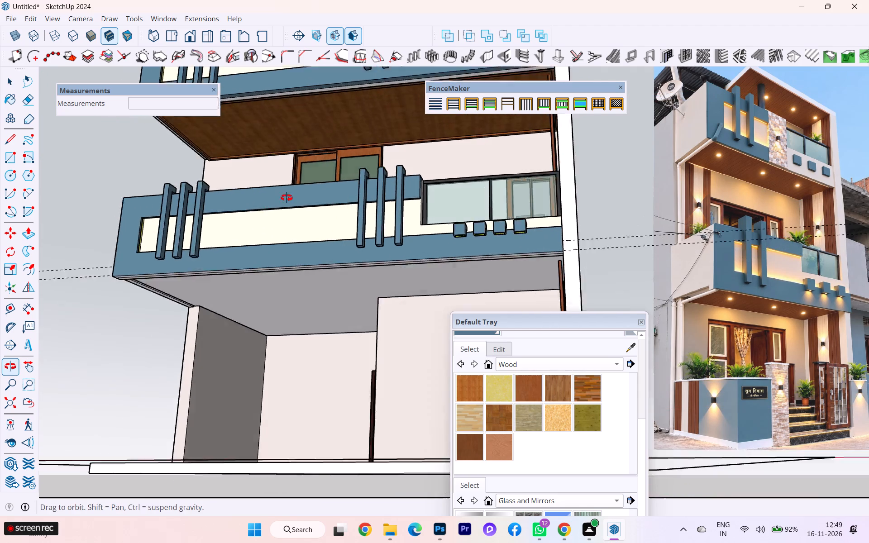
middle_click_drag(286, 198, 301, 182)
scroll(305, 182, "up", 3)
scroll(238, 181, "up", 1)
middle_click_drag(213, 170, 213, 165)
scroll(214, 204, "down", 12)
middle_click_drag(221, 247, 227, 264)
scroll(374, 59, "up", 3)
scroll(390, 98, "up", 4)
scroll(391, 100, "down", 3)
scroll(392, 101, "up", 1)
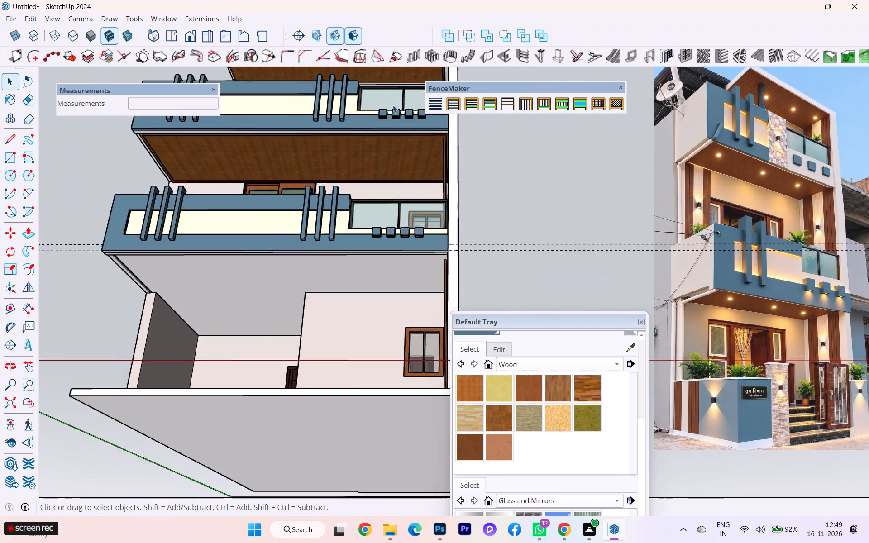
scroll(393, 105, "up", 3)
scroll(210, 165, "down", 2)
middle_click_drag(207, 165, 229, 117)
scroll(195, 180, "up", 3)
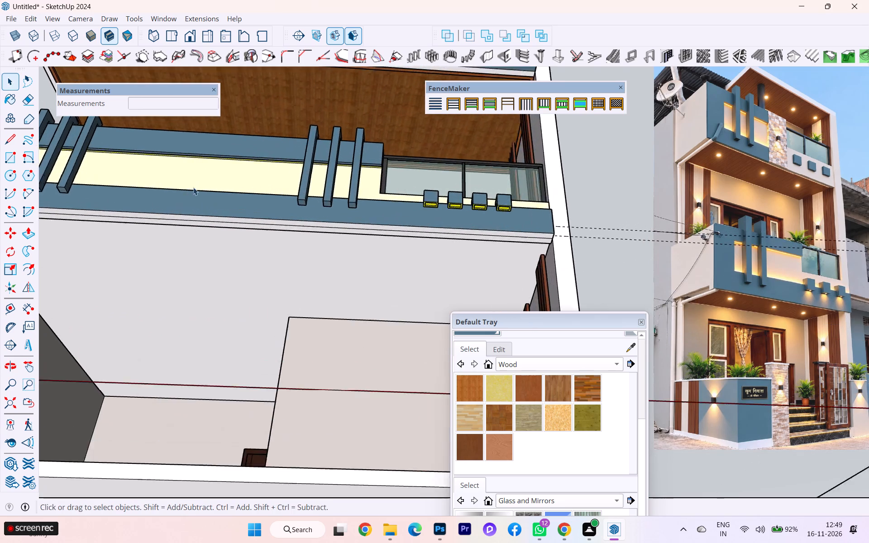
scroll(176, 195, "down", 1)
scroll(175, 196, "up", 1)
scroll(303, 228, "down", 1)
middle_click_drag(301, 228, 323, 192)
double_click(318, 185)
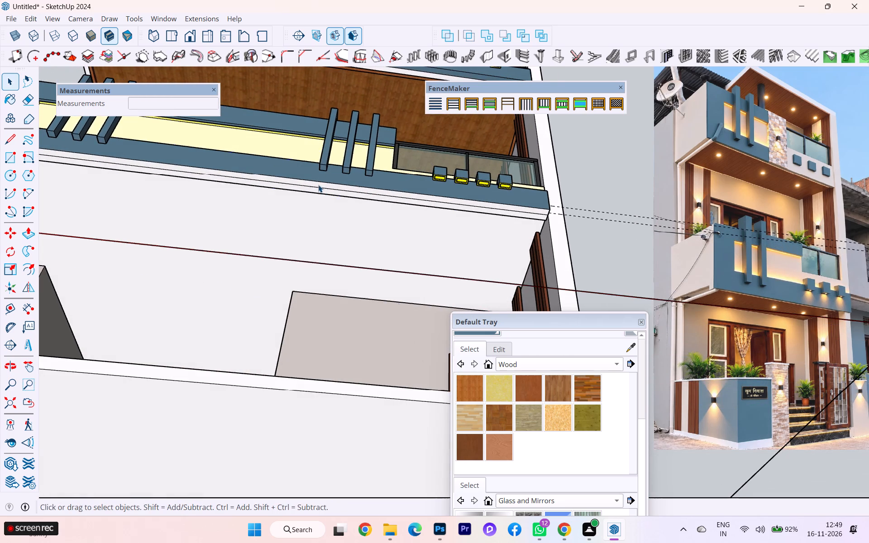
scroll(318, 185, "up", 4)
left_click(310, 182)
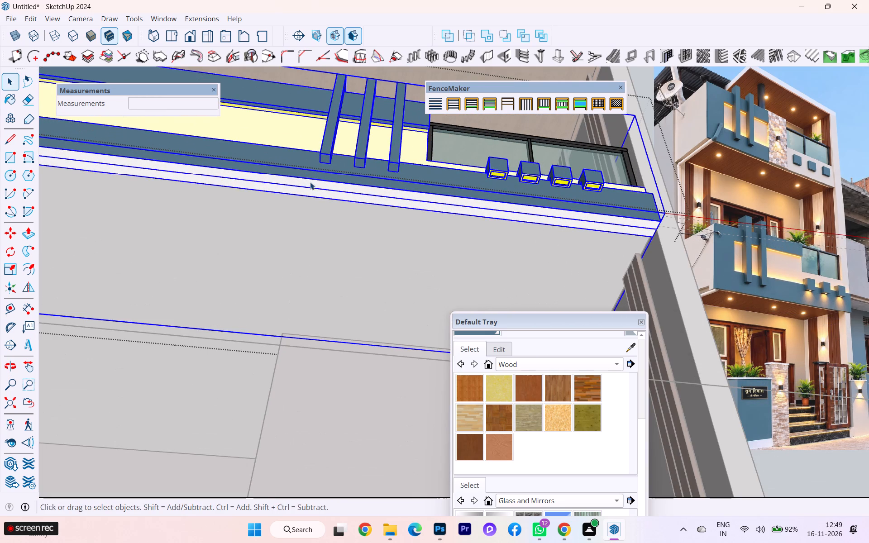
triple_click(315, 185)
triple_click(319, 184)
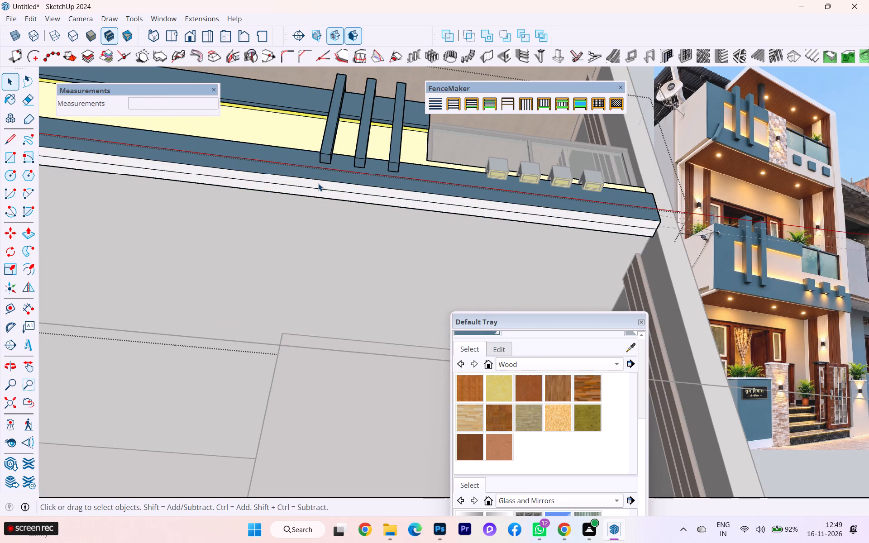
triple_click(318, 183)
left_click(318, 184)
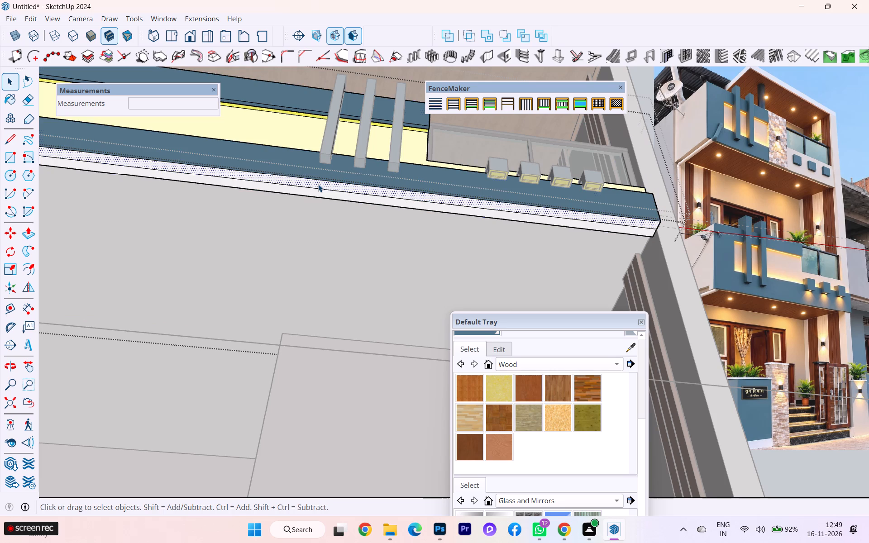
left_click(633, 347)
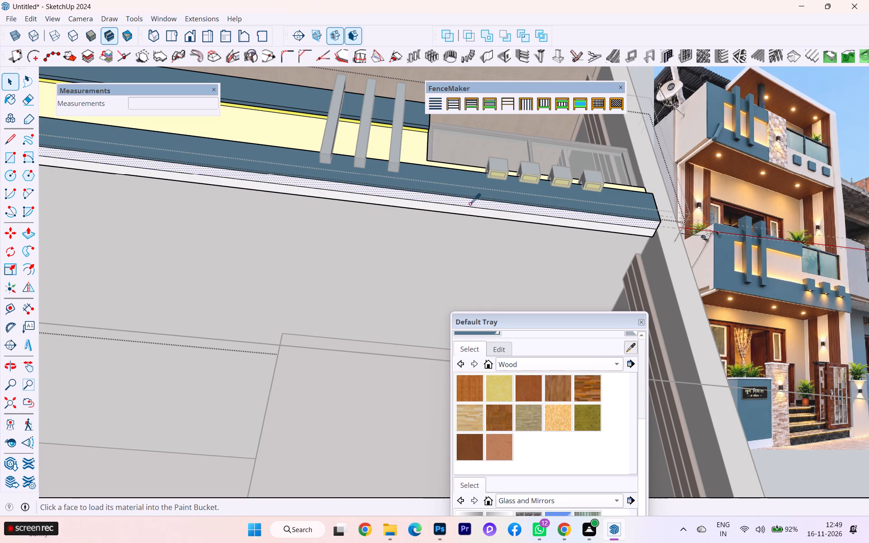
left_click(314, 166)
left_click(309, 186)
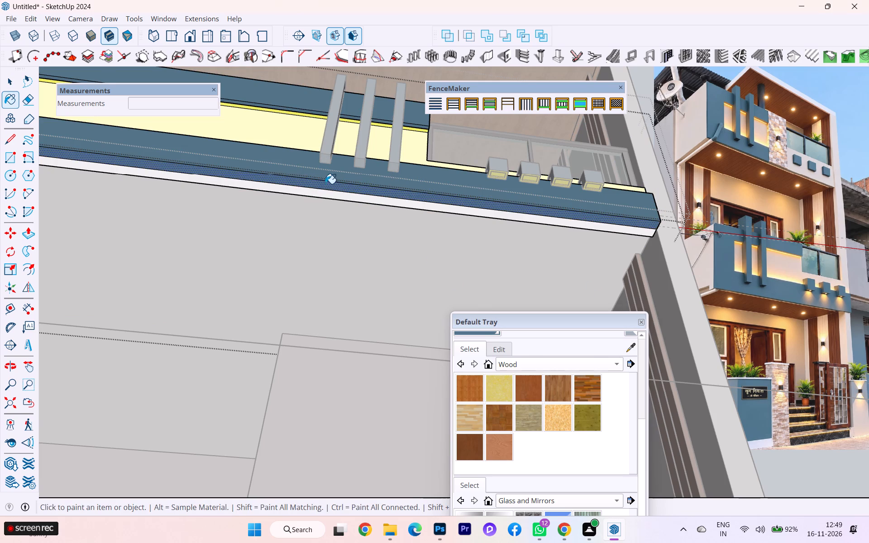
Paint the white end face of the lower parapet, past the four small light boxes, with the sampled blue.
scroll(368, 197, "down", 3)
middle_click_drag(316, 216, 0, 255)
scroll(211, 221, "up", 3)
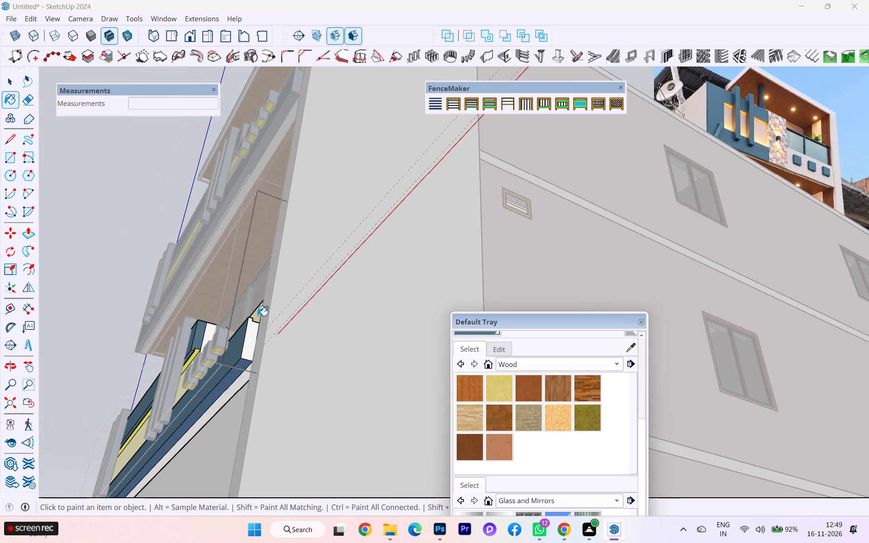
left_click(246, 332)
left_click(253, 328)
Examine the lower parapet's glass-railing side, opposite side face and underside for faces still unpainted.
scroll(290, 225, "down", 4)
middle_click_drag(217, 231, 414, 283)
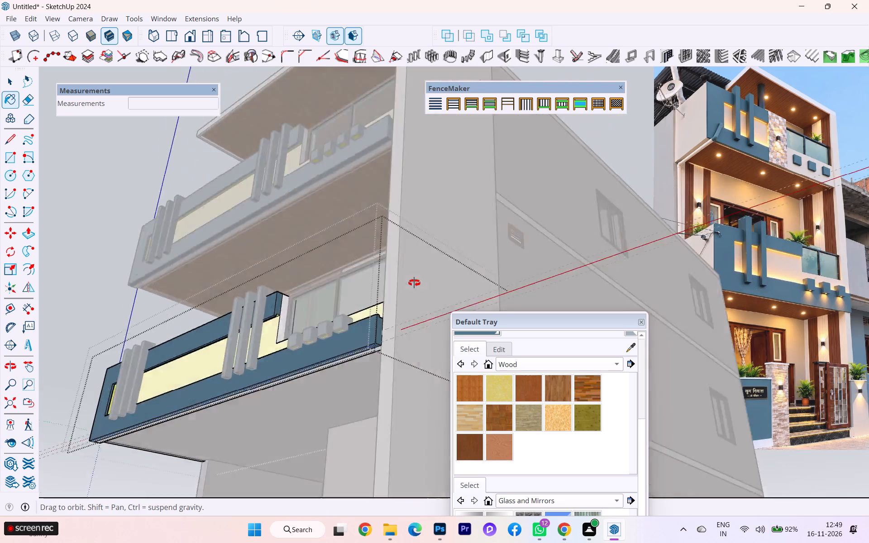
middle_click_drag(414, 283, 304, 300)
scroll(305, 351, "up", 8)
scroll(279, 353, "down", 1)
scroll(279, 353, "up", 2)
scroll(315, 323, "down", 1)
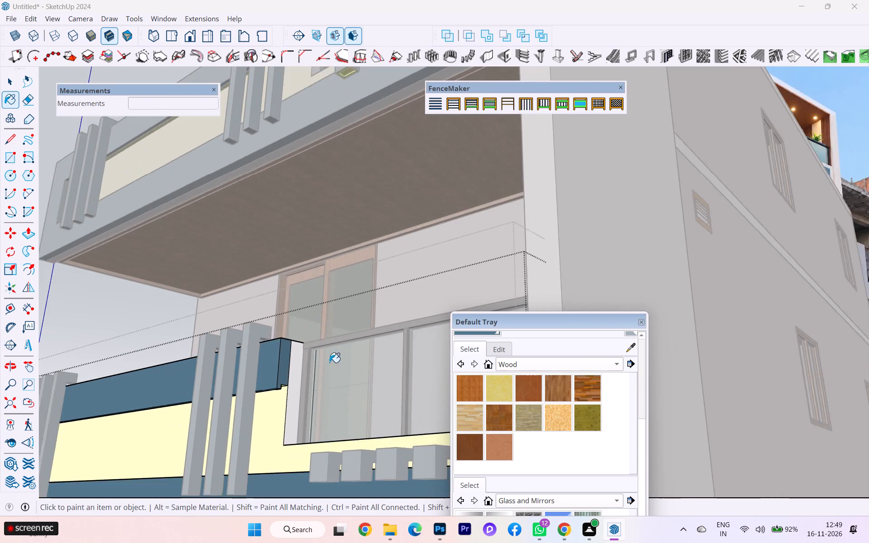
scroll(324, 375, "up", 1)
scroll(323, 376, "down", 1)
scroll(323, 376, "up", 1)
scroll(301, 326, "down", 7)
scroll(340, 292, "up", 1)
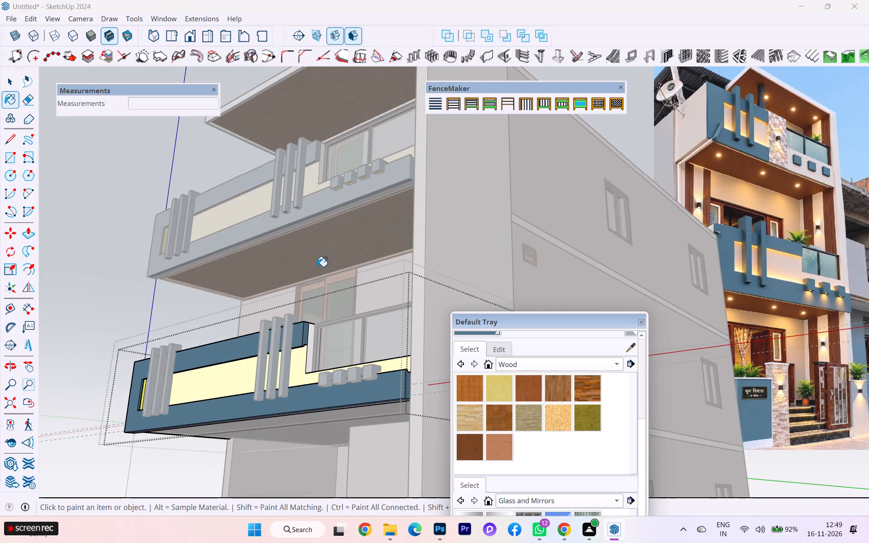
scroll(279, 276, "down", 1)
scroll(183, 325, "up", 1)
middle_click_drag(148, 347, 509, 313)
scroll(357, 295, "up", 3)
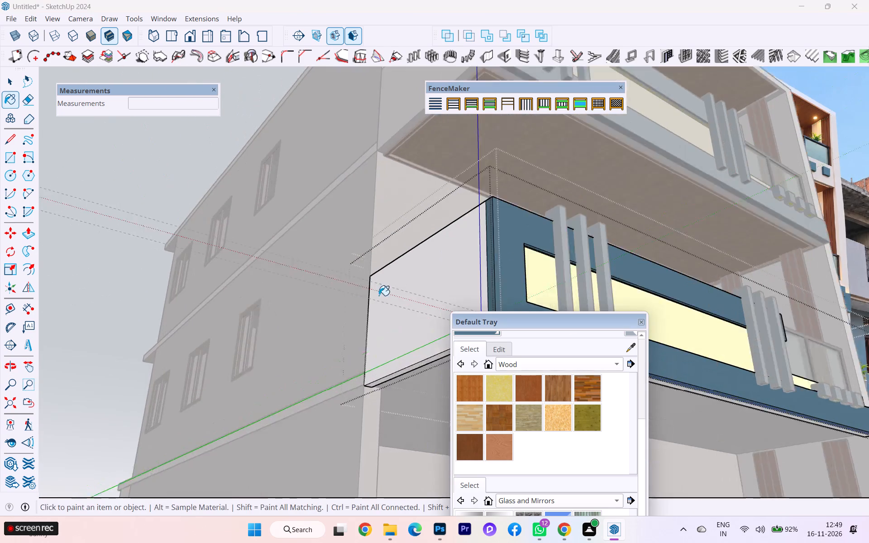
scroll(379, 295, "up", 1)
scroll(331, 267, "down", 3)
scroll(315, 253, "up", 1)
scroll(315, 253, "down", 1)
middle_click_drag(396, 334, 346, 272)
scroll(389, 214, "up", 3)
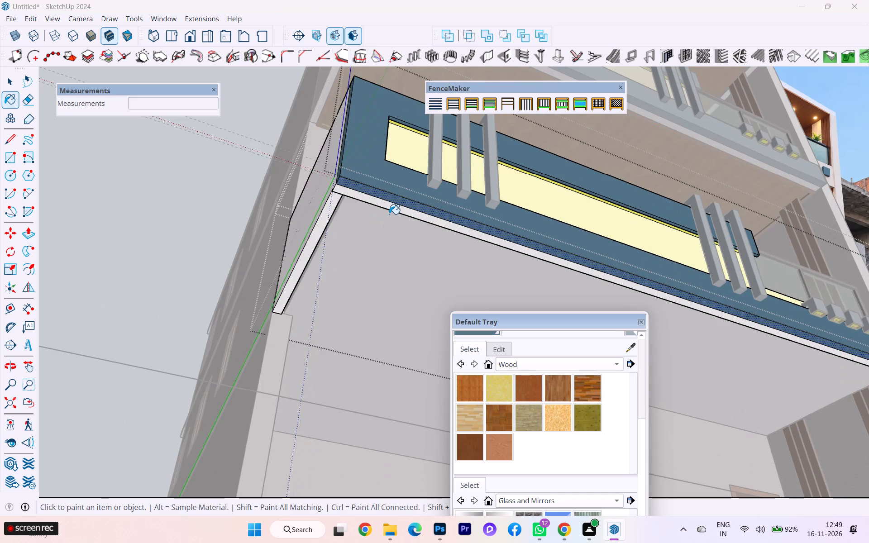
middle_click_drag(365, 255, 309, 362)
scroll(300, 176, "down", 7)
scroll(510, 205, "up", 1)
scroll(511, 205, "down", 4)
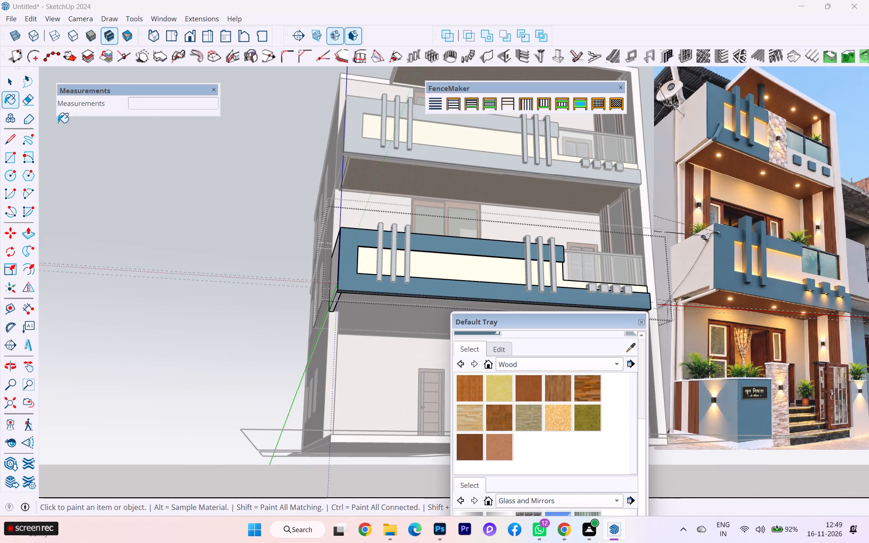
Finish painting and close the lower parapet's nested groups.
left_click(5, 84)
left_click(166, 205)
scroll(306, 271, "down", 2)
middle_click_drag(303, 288, 282, 381)
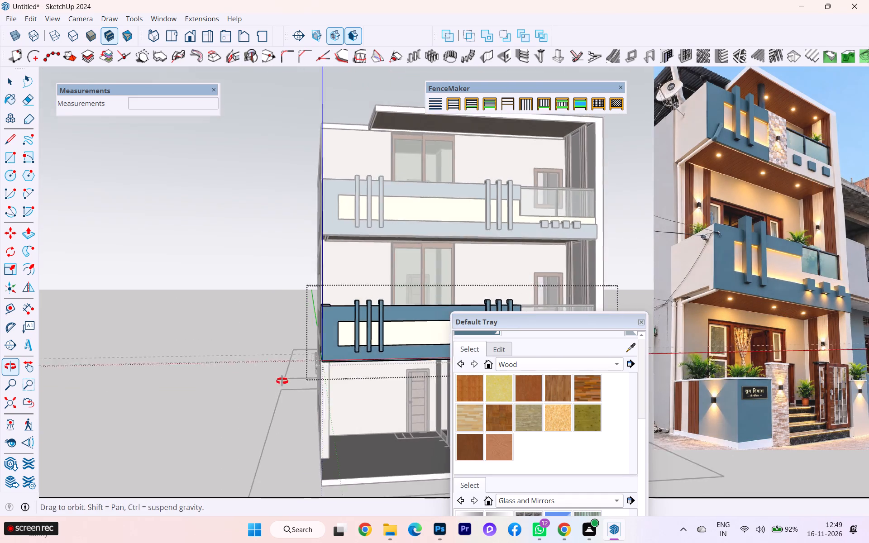
middle_click_drag(282, 381, 272, 389)
scroll(245, 374, "up", 1)
left_click(215, 343)
left_click(214, 343)
left_click(159, 293)
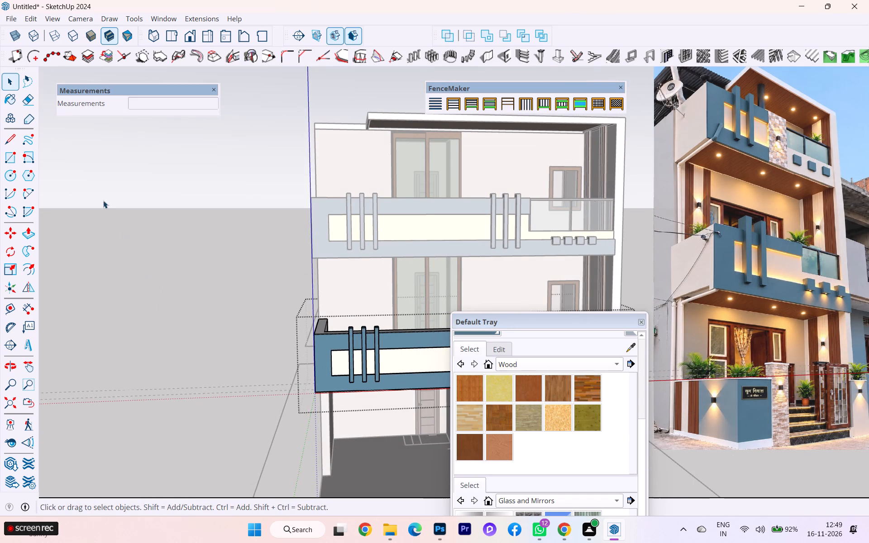
scroll(143, 234, "down", 4)
left_click(156, 252)
Examine both blue parapets and the whole front facade from close up and from a distance.
scroll(379, 367, "up", 9)
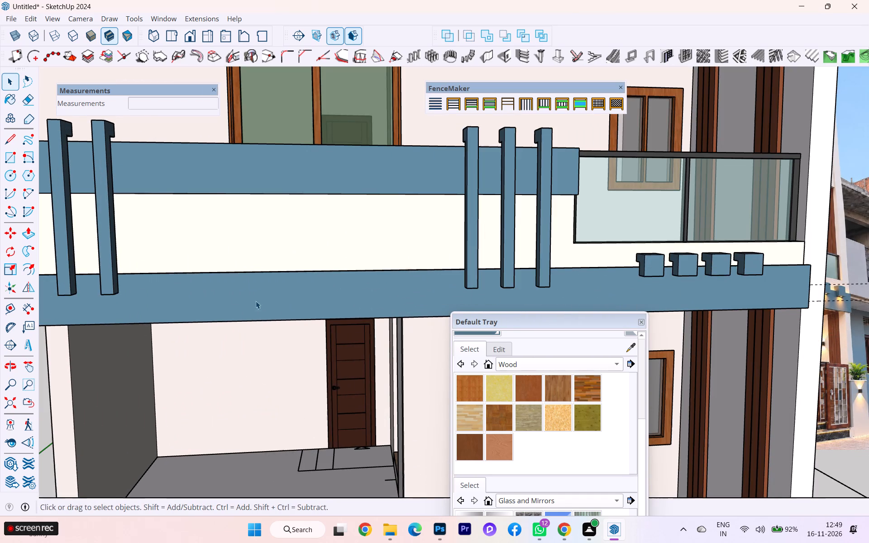
middle_click_drag(225, 291, 201, 340)
scroll(257, 256, "down", 3)
scroll(258, 256, "up", 1)
scroll(259, 256, "down", 1)
scroll(286, 258, "up", 3)
scroll(248, 255, "down", 2)
scroll(248, 255, "up", 1)
scroll(248, 255, "down", 1)
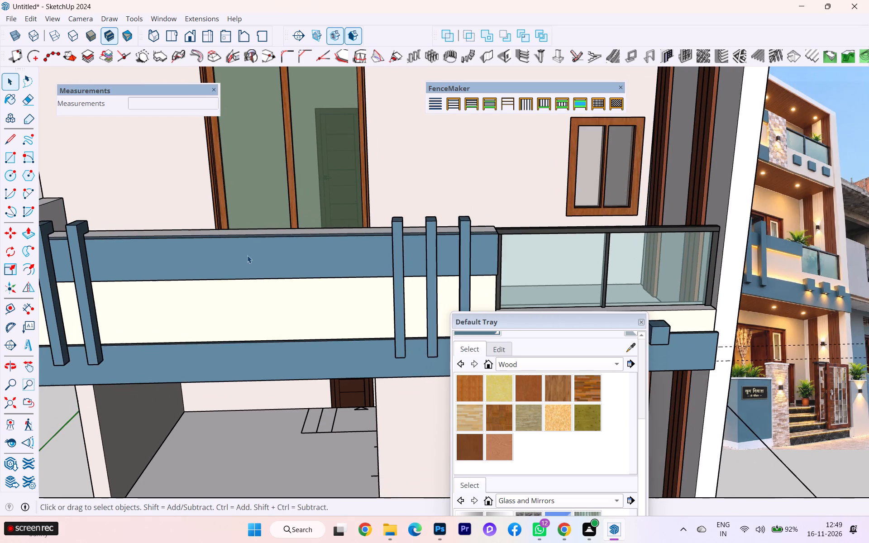
scroll(207, 247, "down", 10)
scroll(0, 297, "down", 5)
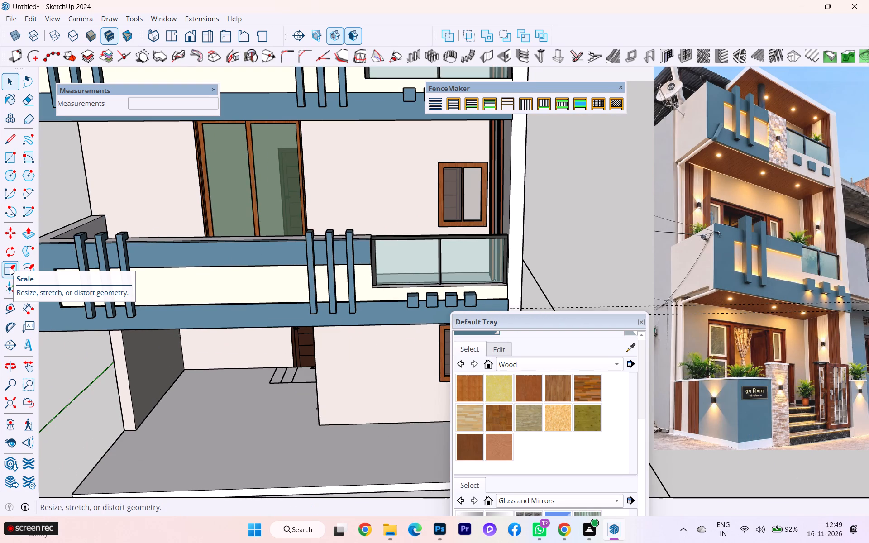
scroll(263, 344, "down", 6)
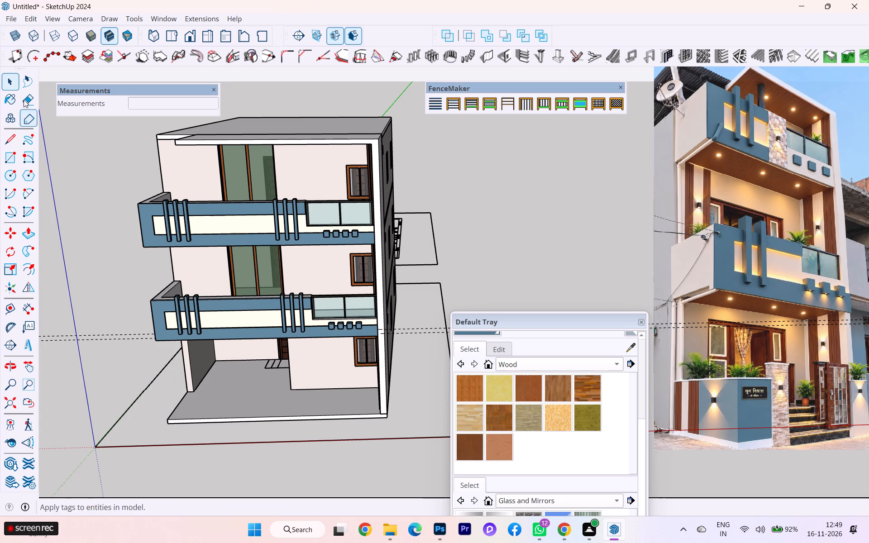
Delete all guide lines from the model.
left_click(27, 15)
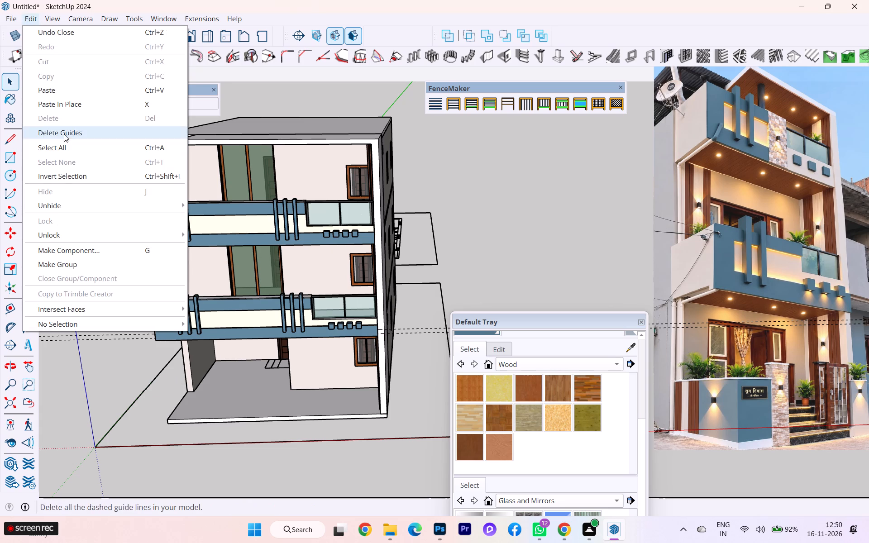
left_click(62, 131)
left_click(98, 244)
Open the nested group of vertical wood strips on the side wall beside the middle-floor window, down to a single strip.
scroll(389, 263, "up", 6)
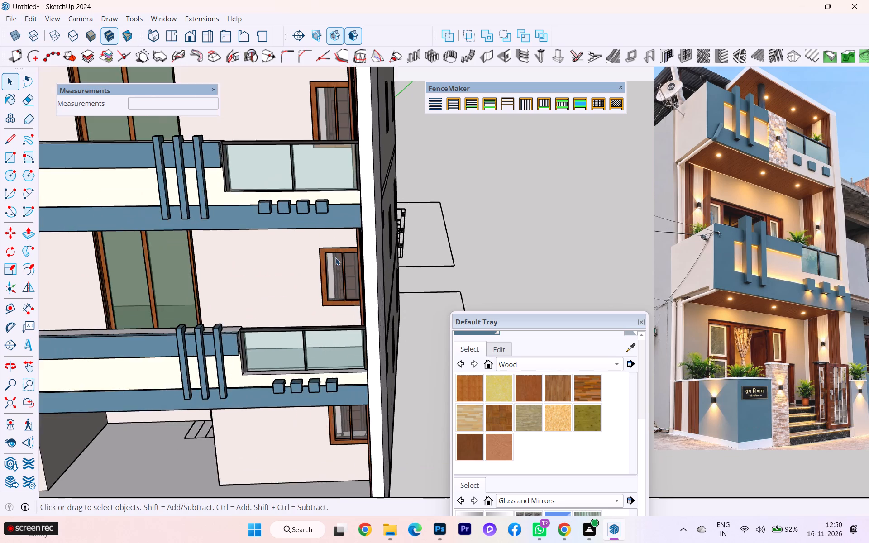
scroll(335, 257, "up", 3)
middle_click_drag(320, 262, 385, 263)
scroll(339, 245, "down", 5)
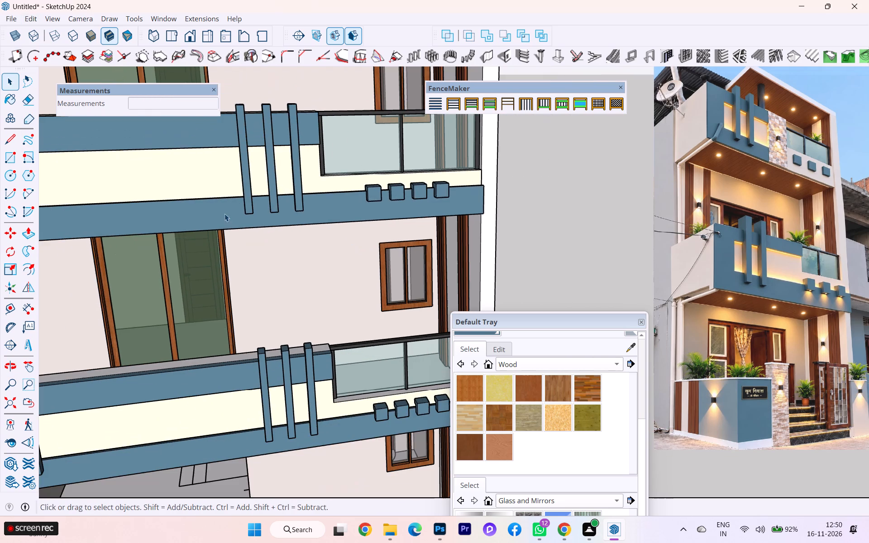
scroll(371, 227, "down", 2)
middle_click_drag(308, 230, 276, 229)
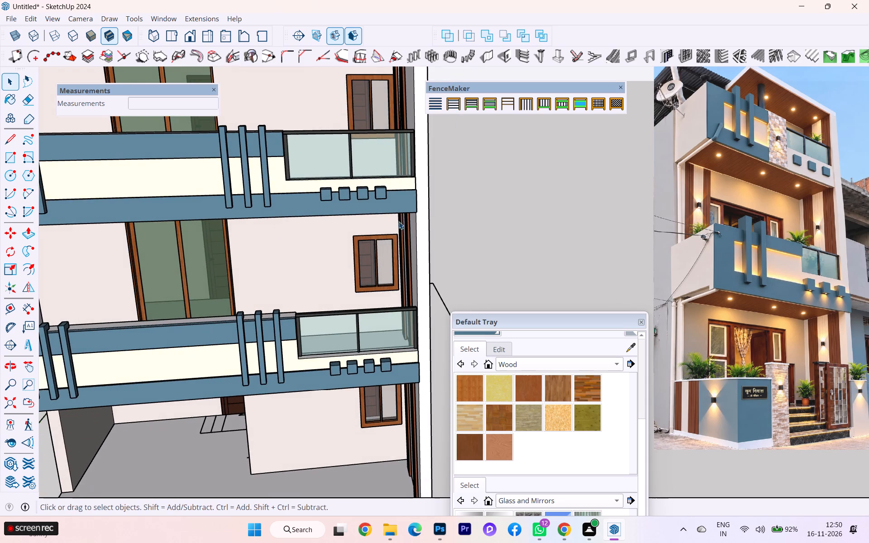
scroll(403, 221, "up", 3)
middle_click_drag(406, 217, 411, 170)
scroll(411, 170, "up", 2)
double_click(415, 138)
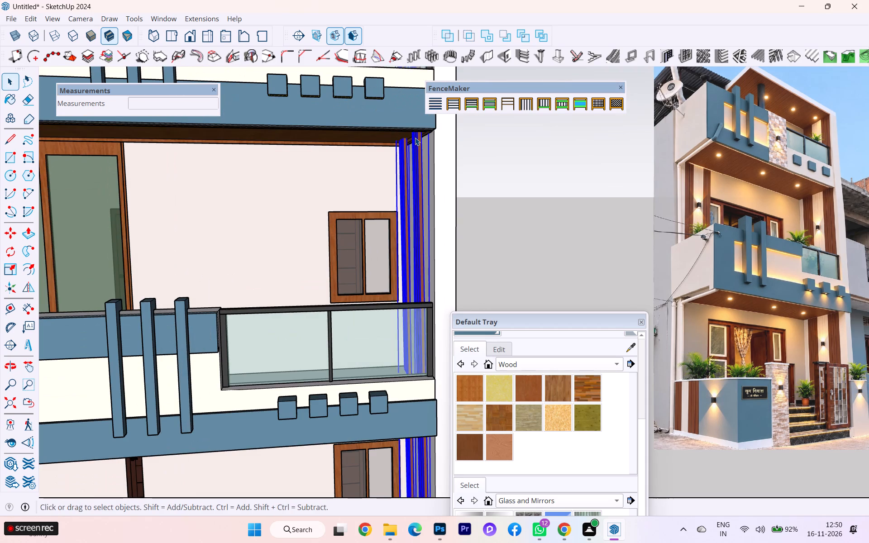
scroll(415, 138, "up", 5)
scroll(418, 142, "down", 3)
scroll(418, 142, "up", 3)
left_click(420, 140)
scroll(420, 138, "up", 1)
scroll(420, 138, "down", 1)
scroll(420, 138, "up", 2)
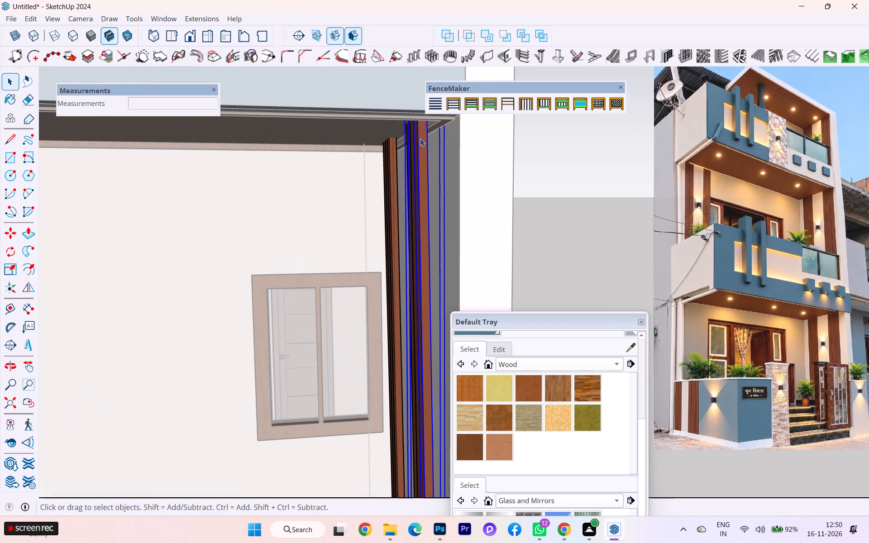
double_click(420, 138)
Draw a line about 1 11/16" long across the open strip's front face, near its top below the upper balcony's underside.
scroll(420, 138, "up", 8)
scroll(419, 144, "down", 1)
scroll(419, 148, "up", 1)
scroll(418, 154, "down", 3)
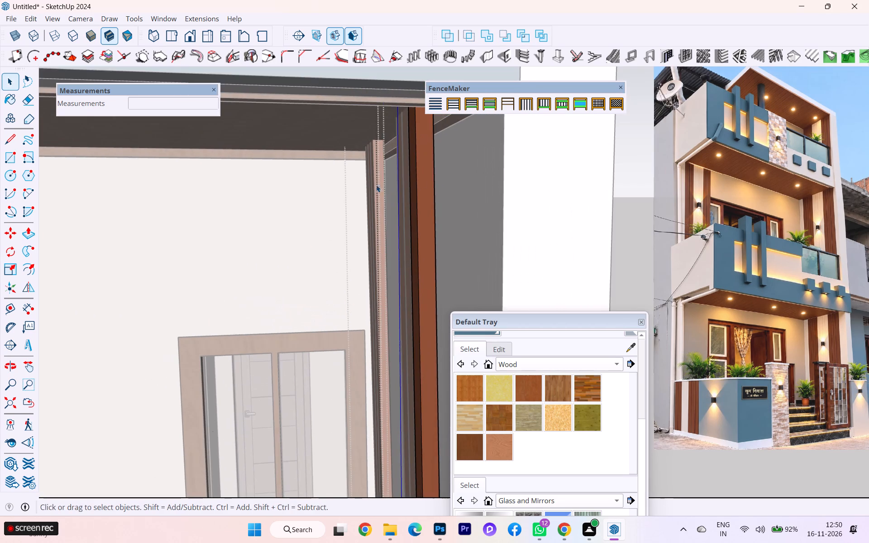
middle_click_drag(364, 176, 434, 134)
scroll(441, 152, "down", 2)
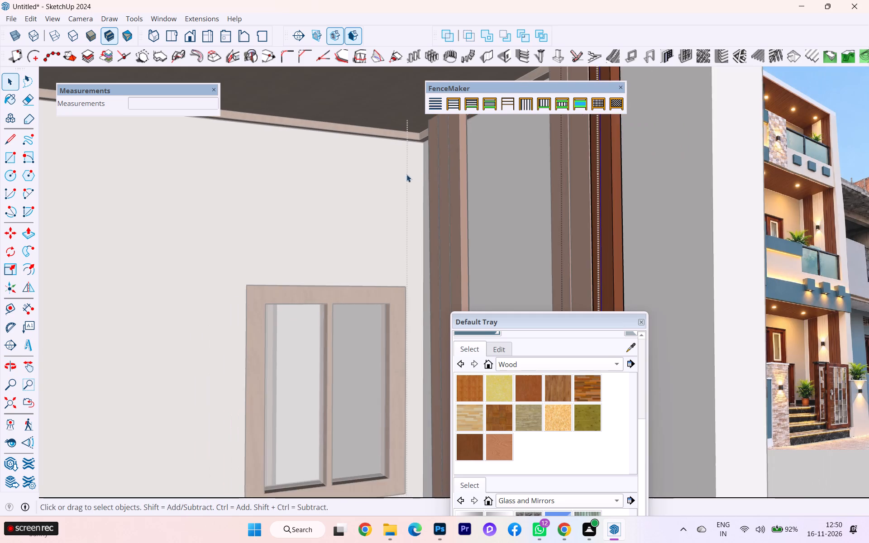
scroll(406, 174, "down", 2)
middle_click_drag(382, 176, 482, 175)
middle_click_drag(482, 175, 337, 190)
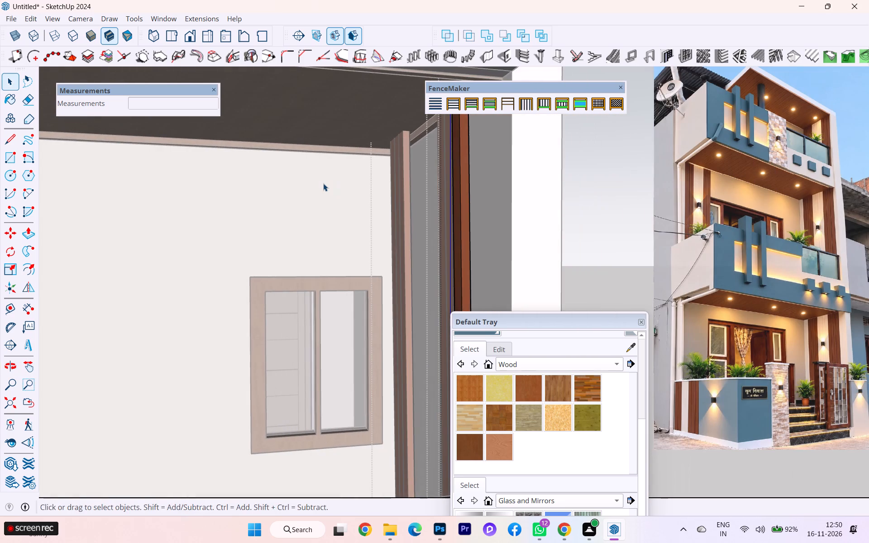
middle_click_drag(306, 188, 273, 210)
scroll(335, 164, "up", 3)
middle_click_drag(339, 143, 340, 98)
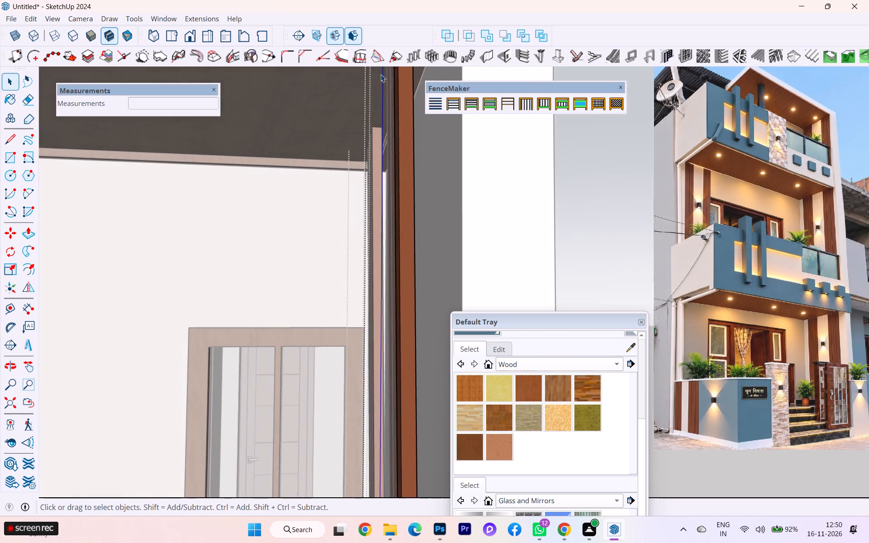
scroll(409, 247, "down", 6)
scroll(393, 262, "up", 2)
scroll(393, 262, "down", 1)
scroll(403, 151, "up", 6)
scroll(402, 115, "down", 1)
scroll(402, 115, "up", 2)
left_click(402, 114)
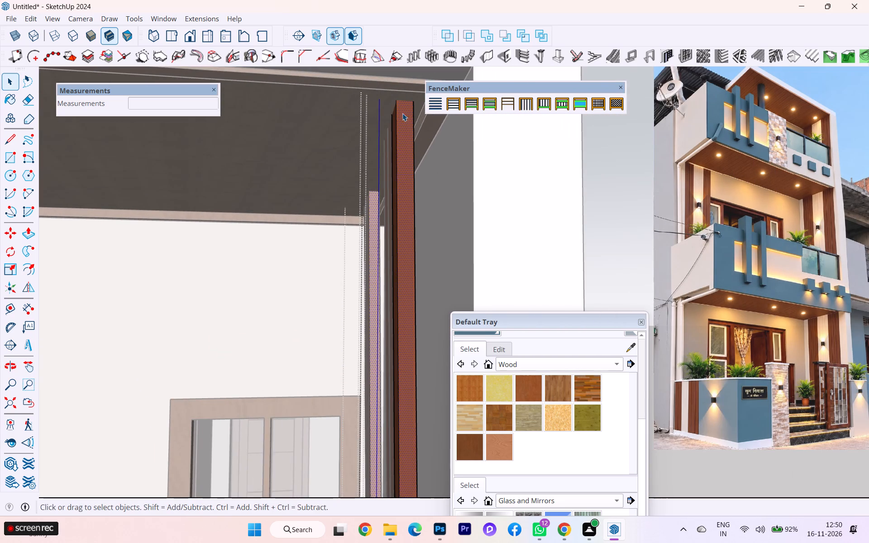
scroll(404, 112, "up", 2)
scroll(404, 112, "down", 1)
scroll(404, 112, "up", 2)
key("l")
scroll(401, 105, "up", 4)
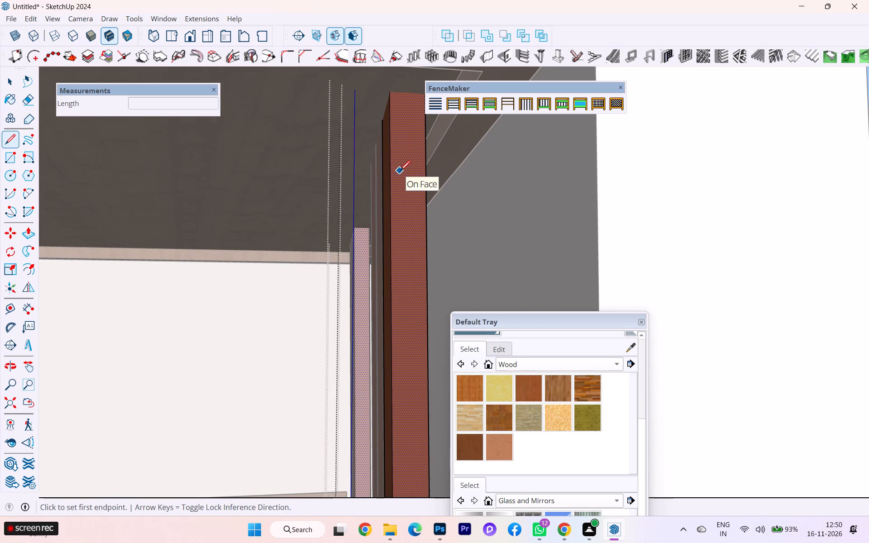
scroll(399, 174, "down", 3)
scroll(399, 175, "up", 1)
scroll(399, 175, "down", 4)
scroll(399, 176, "up", 1)
scroll(399, 176, "down", 2)
scroll(395, 185, "up", 2)
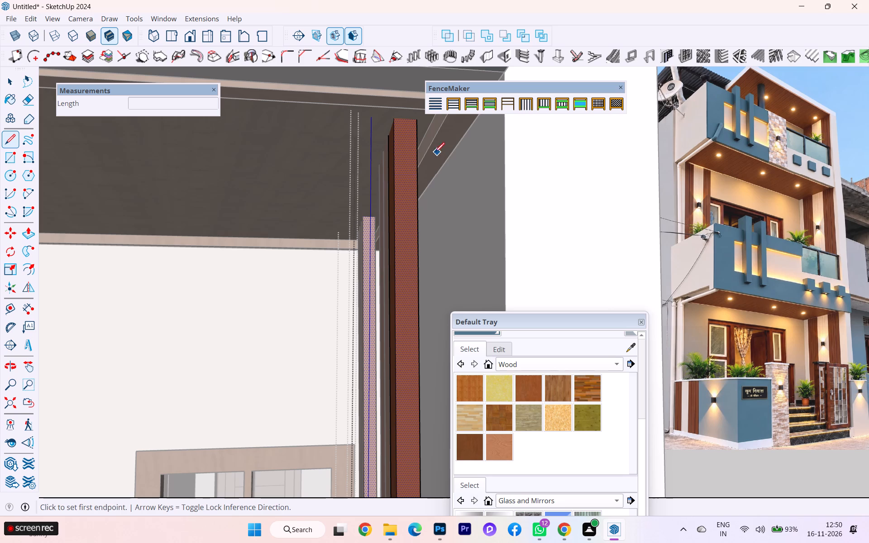
left_click(417, 168)
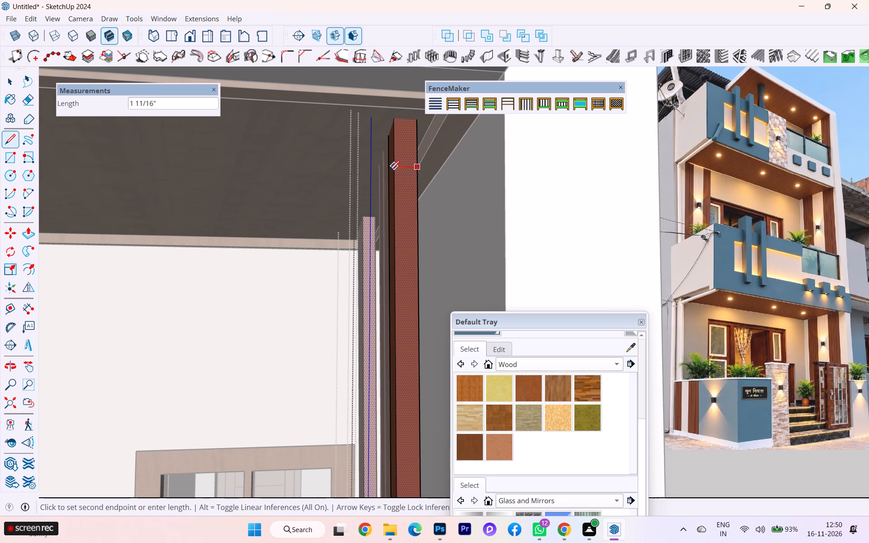
left_click(390, 170)
Examine the vertical wood strips along the side wall and behind the balcony railings, from the front and from above.
scroll(401, 161, "down", 12)
scroll(327, 119, "up", 1)
scroll(327, 119, "down", 5)
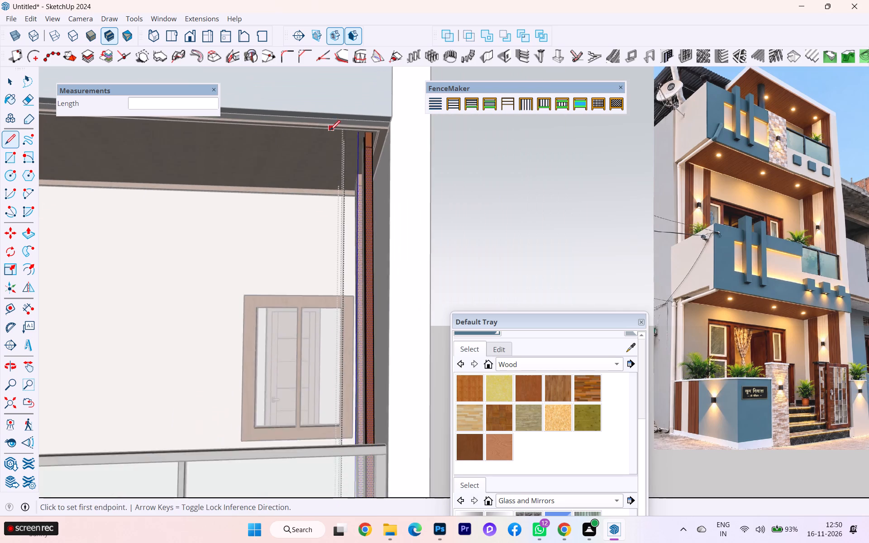
scroll(330, 130, "down", 1)
scroll(329, 130, "up", 5)
scroll(329, 131, "down", 2)
scroll(356, 224, "down", 2)
scroll(353, 228, "up", 2)
scroll(352, 230, "down", 1)
scroll(196, 243, "down", 6)
scroll(211, 304, "down", 1)
middle_click_drag(229, 317, 399, 403)
scroll(112, 208, "down", 1)
scroll(104, 201, "up", 2)
scroll(102, 200, "down", 4)
scroll(84, 189, "up", 1)
scroll(0, 129, "down", 2)
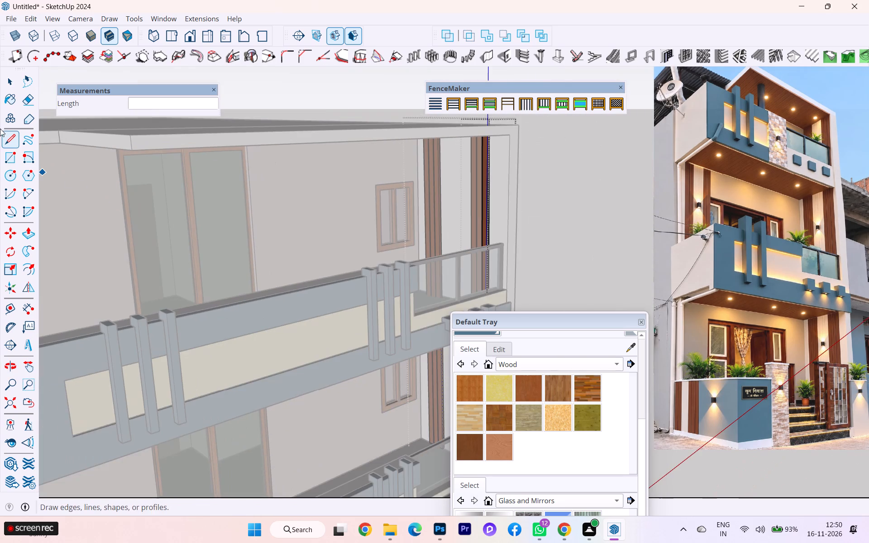
scroll(0, 129, "down", 5)
scroll(0, 145, "up", 1)
scroll(0, 145, "down", 3)
scroll(43, 105, "down", 4)
scroll(67, 112, "up", 3)
scroll(67, 114, "down", 1)
scroll(107, 206, "down", 5)
scroll(323, 296, "up", 1)
scroll(325, 298, "down", 1)
scroll(334, 307, "up", 3)
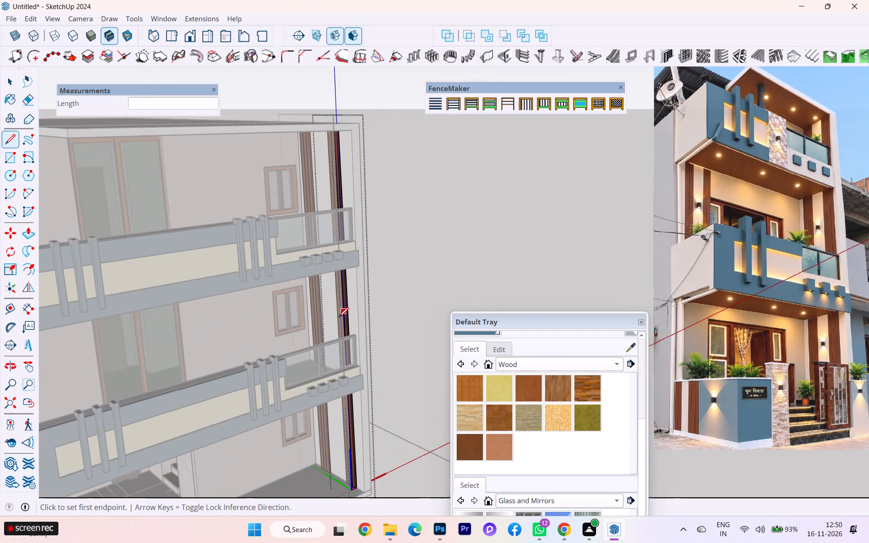
scroll(339, 317, "up", 1)
scroll(337, 326, "down", 2)
scroll(338, 350, "up", 4)
scroll(341, 363, "down", 2)
scroll(341, 364, "up", 9)
scroll(341, 365, "down", 1)
scroll(341, 365, "up", 4)
scroll(352, 350, "down", 3)
scroll(353, 350, "up", 6)
scroll(352, 304, "down", 1)
scroll(352, 303, "up", 8)
scroll(352, 303, "down", 1)
scroll(352, 303, "up", 5)
scroll(348, 298, "down", 3)
scroll(348, 298, "up", 3)
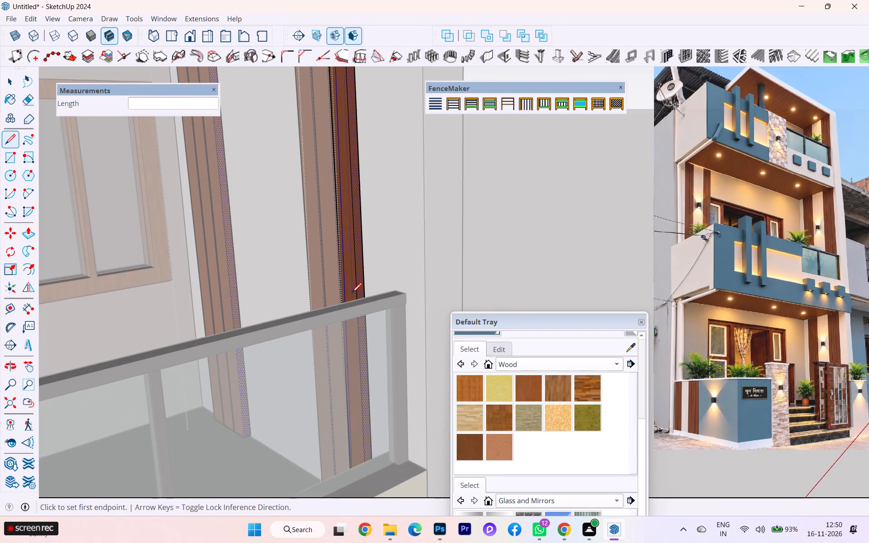
scroll(352, 293, "down", 1)
middle_click_drag(352, 296, 387, 338)
scroll(382, 321, "up", 1)
scroll(291, 252, "down", 8)
scroll(283, 250, "up", 2)
scroll(255, 268, "down", 1)
middle_click_drag(283, 302, 373, 284)
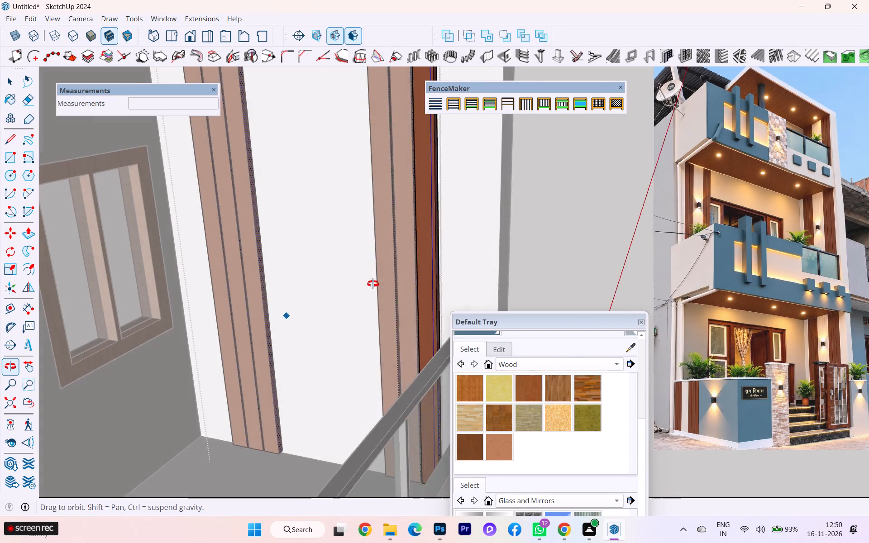
middle_click_drag(373, 284, 383, 276)
scroll(247, 252, "down", 4)
scroll(256, 282, "up", 3)
scroll(311, 281, "down", 3)
middle_click_drag(349, 280, 336, 280)
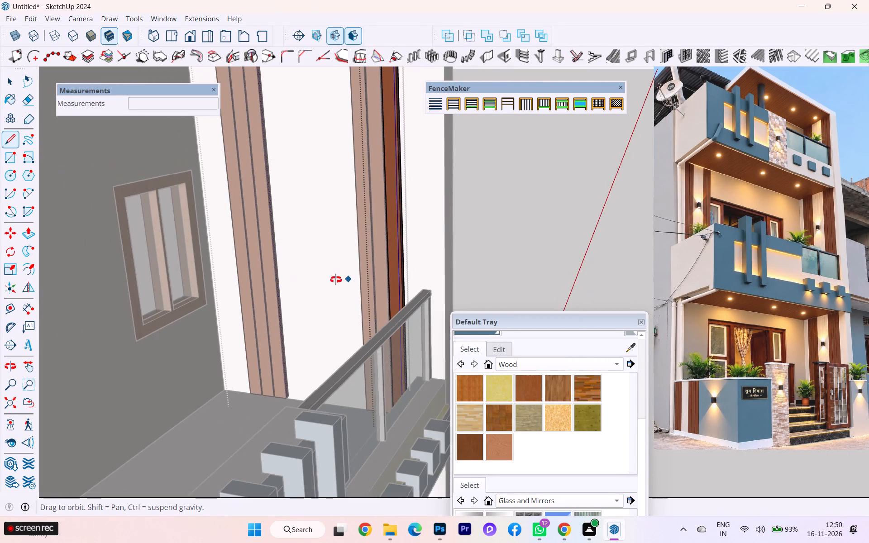
middle_click_drag(336, 280, 14, 290)
scroll(254, 254, "down", 7)
scroll(317, 281, "up", 1)
scroll(317, 281, "down", 3)
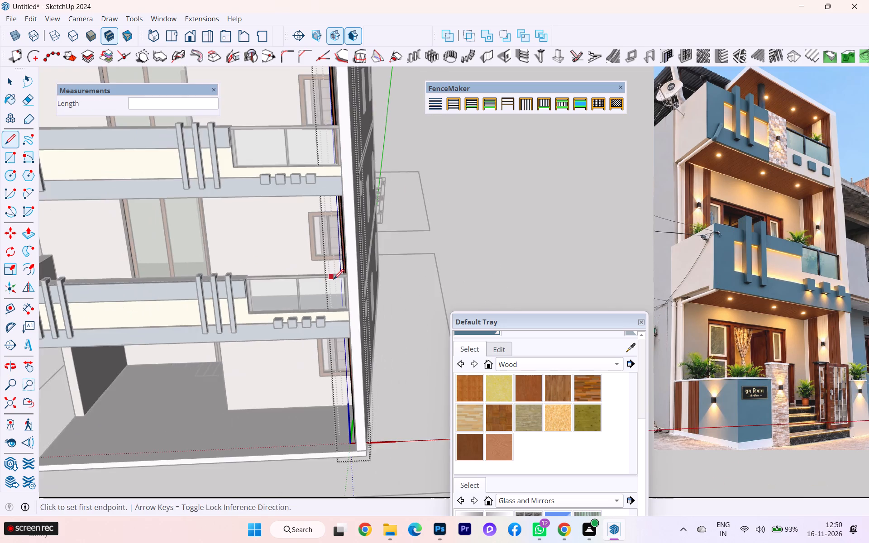
Draw a line across the strip's front face just above its base on the ground floor.
scroll(334, 279, "down", 2)
scroll(338, 280, "up", 1)
scroll(338, 280, "down", 1)
scroll(336, 350, "up", 1)
scroll(335, 352, "down", 1)
scroll(334, 354, "up", 1)
scroll(334, 355, "down", 1)
scroll(334, 356, "up", 2)
middle_click_drag(339, 356, 381, 274)
scroll(408, 205, "up", 2)
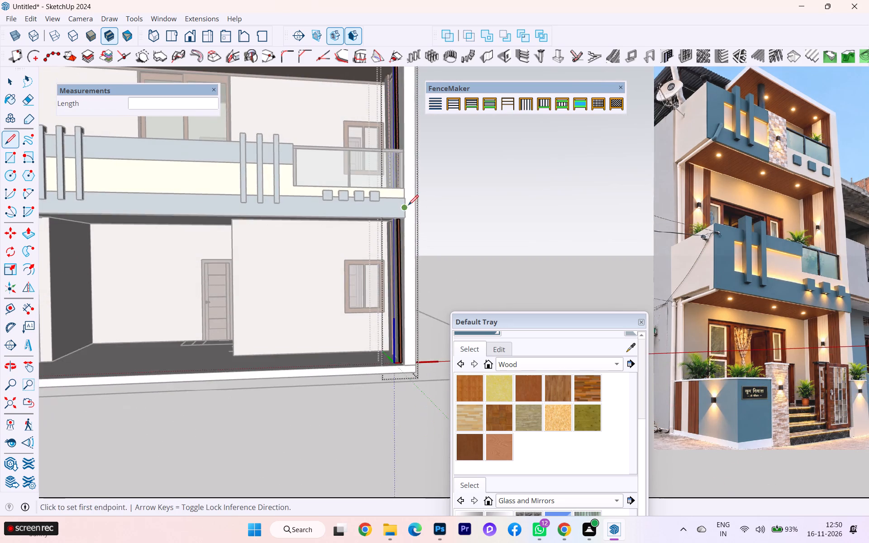
scroll(408, 205, "up", 2)
scroll(401, 403, "up", 3)
scroll(403, 442, "down", 1)
scroll(403, 447, "up", 4)
scroll(393, 455, "down", 1)
scroll(393, 455, "up", 3)
scroll(391, 442, "down", 5)
scroll(391, 442, "up", 6)
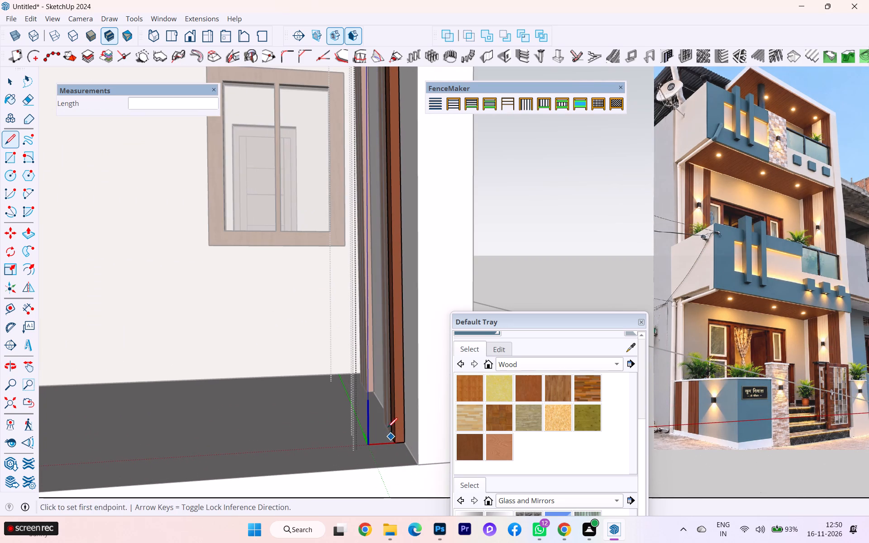
scroll(393, 438, "up", 5)
scroll(395, 440, "down", 1)
scroll(395, 440, "up", 5)
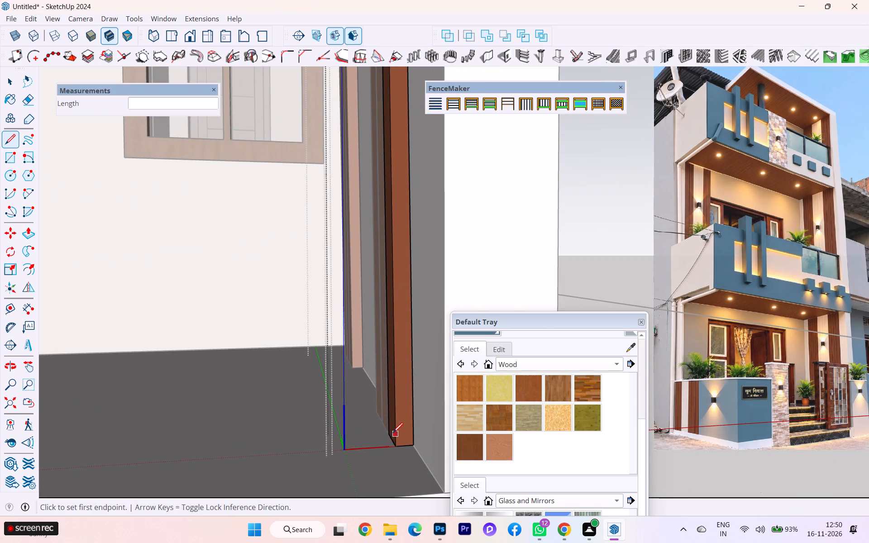
left_click(394, 421)
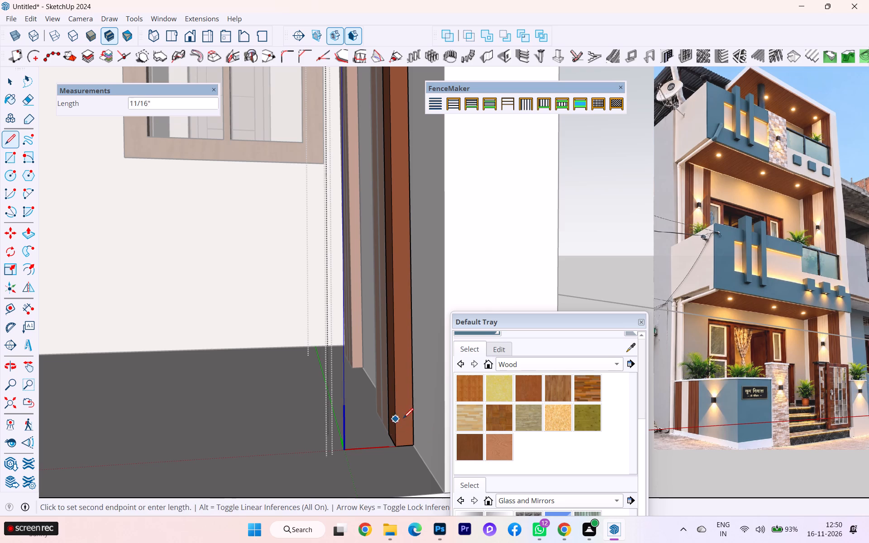
left_click(416, 417)
Draw a line about 1 11/16" long across the strip's front face just below the lower balcony's underside, and close the strip.
scroll(364, 317, "down", 3)
scroll(364, 317, "up", 1)
scroll(364, 317, "down", 2)
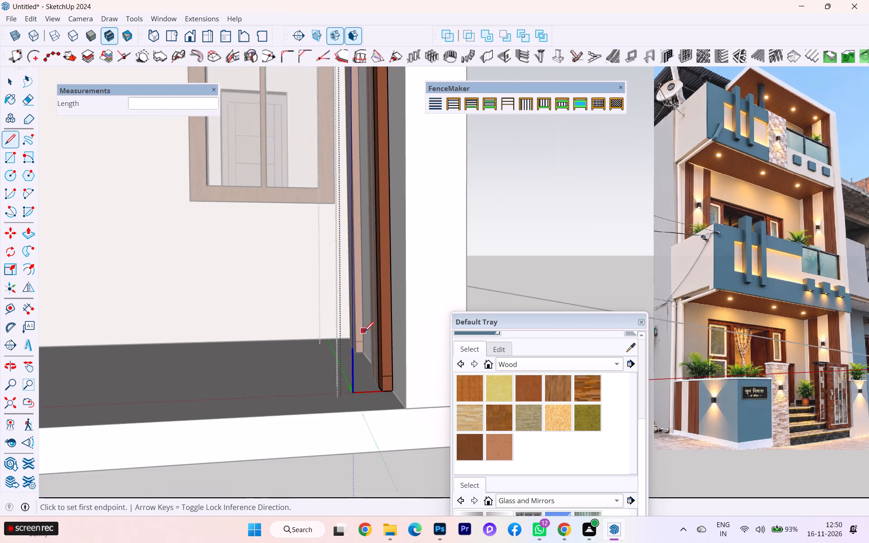
scroll(364, 332, "down", 2)
scroll(364, 332, "up", 1)
scroll(364, 333, "down", 7)
scroll(375, 360, "up", 2)
scroll(375, 360, "down", 3)
scroll(380, 389, "up", 2)
scroll(380, 389, "down", 6)
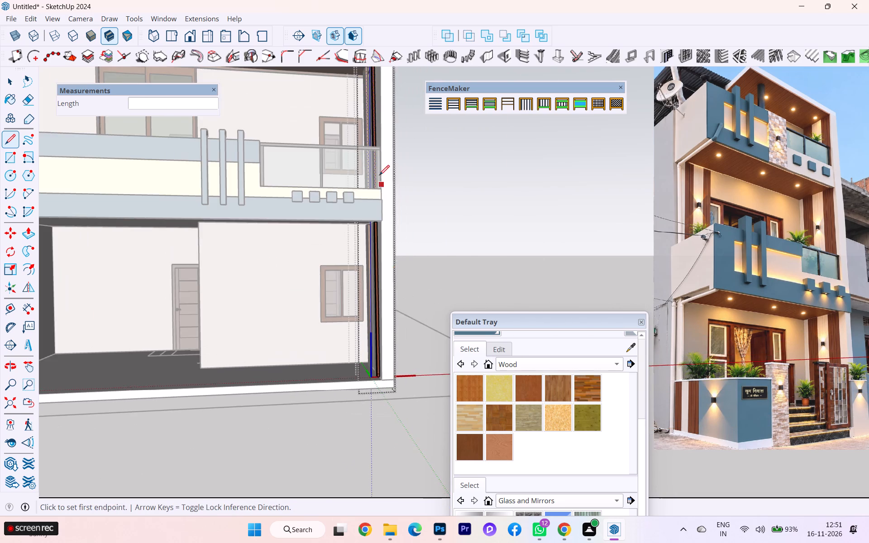
scroll(378, 178, "up", 8)
scroll(374, 256, "down", 1)
scroll(377, 239, "up", 3)
scroll(380, 205, "down", 1)
scroll(380, 205, "up", 11)
scroll(383, 230, "down", 3)
scroll(383, 230, "up", 1)
scroll(383, 230, "down", 2)
scroll(383, 230, "up", 2)
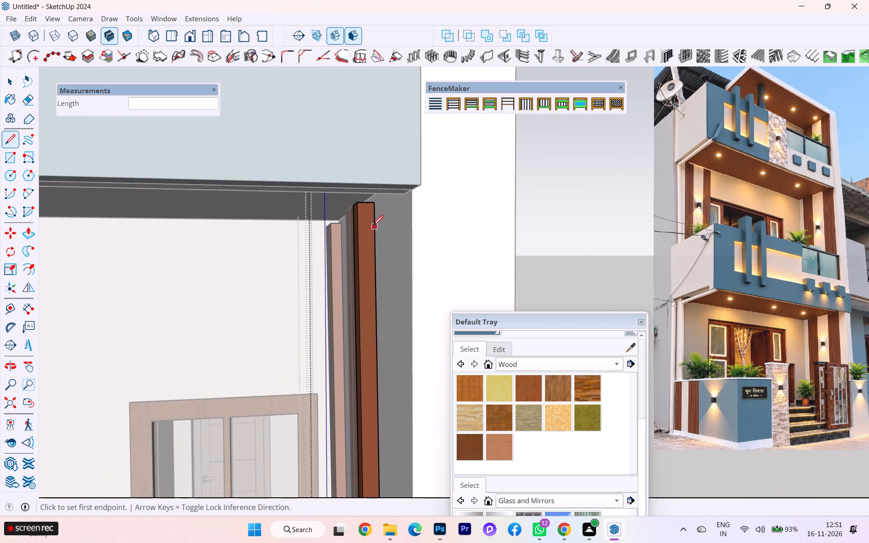
scroll(373, 225, "up", 1)
scroll(372, 225, "down", 1)
scroll(372, 225, "up", 1)
scroll(372, 225, "down", 1)
scroll(372, 225, "up", 3)
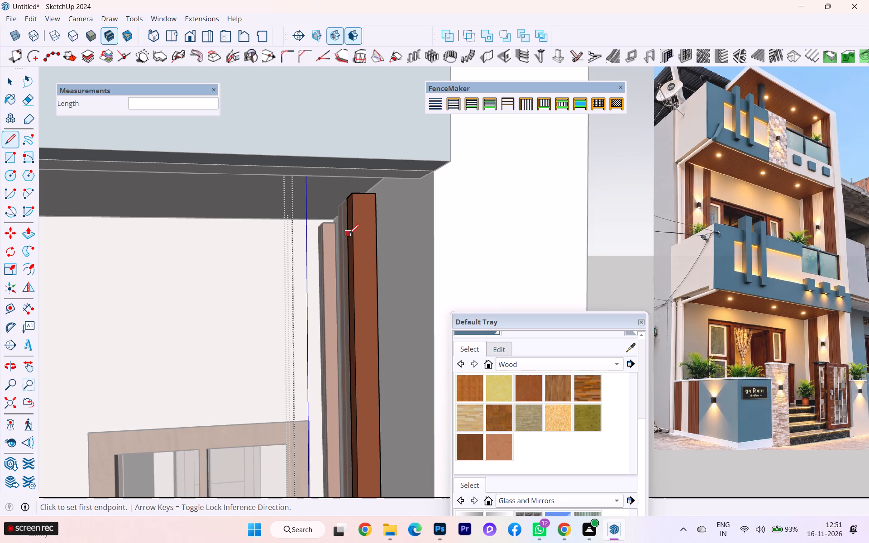
left_click(351, 237)
left_click(378, 234)
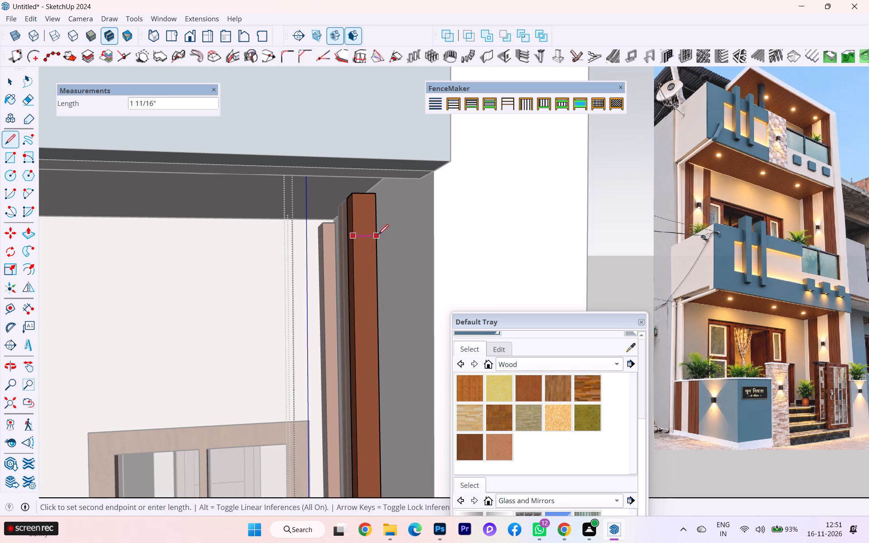
scroll(384, 217, "down", 1)
scroll(384, 217, "up", 1)
scroll(385, 217, "down", 5)
left_click(10, 78)
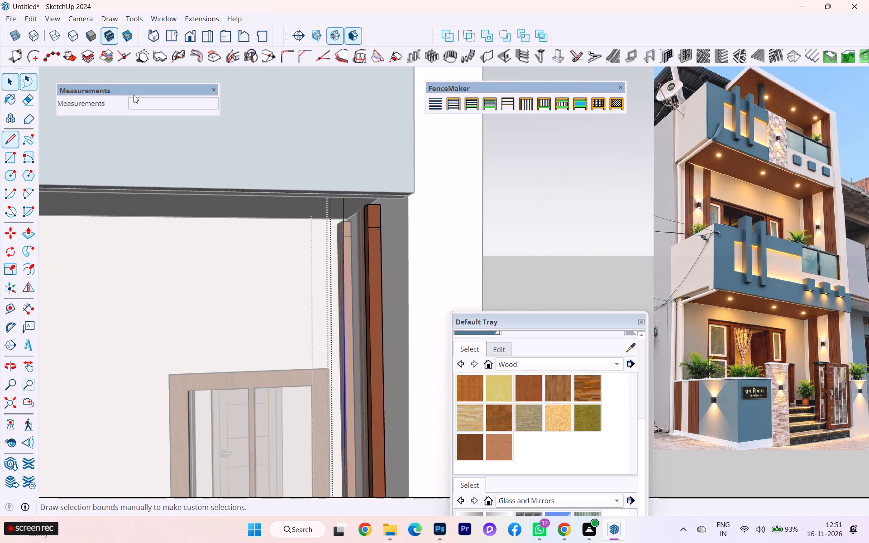
scroll(401, 225, "down", 5)
left_click(457, 224)
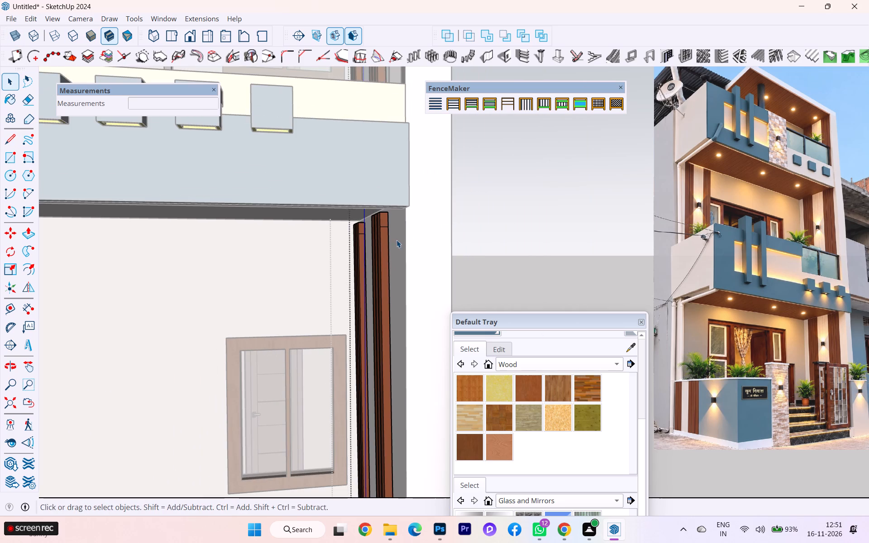
Select the vertical wood strip below the lower balcony and hide the rest of the model to isolate the strips.
scroll(394, 241, "up", 2)
left_click(376, 249)
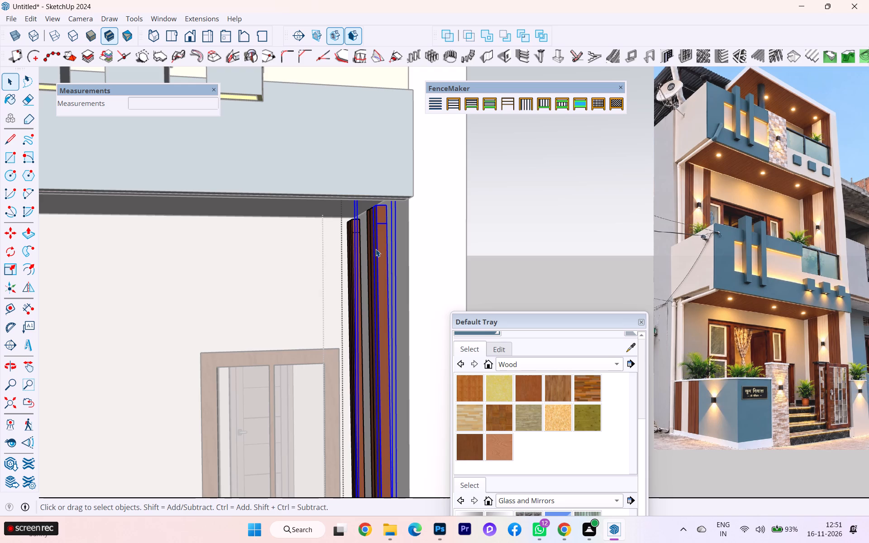
key("h")
Examine the isolated vertical wood strips along their full height, including the gaps between their sections.
scroll(399, 249, "down", 4)
scroll(399, 249, "up", 3)
scroll(399, 249, "down", 3)
scroll(350, 141, "down", 2)
scroll(371, 186, "down", 1)
middle_click_drag(371, 186, 355, 322)
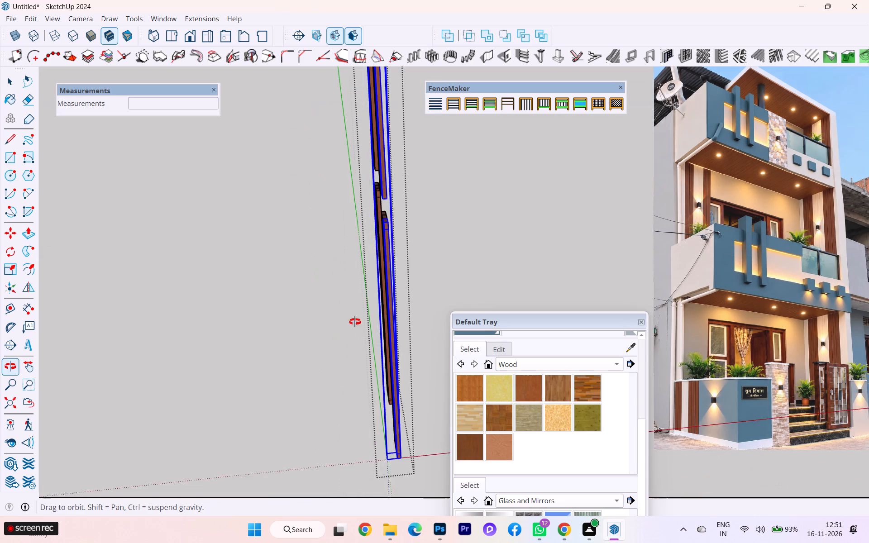
middle_click_drag(355, 322, 359, 338)
scroll(396, 235, "down", 7)
scroll(412, 255, "up", 1)
scroll(412, 255, "down", 1)
scroll(412, 255, "up", 1)
scroll(412, 256, "down", 13)
scroll(381, 186, "down", 6)
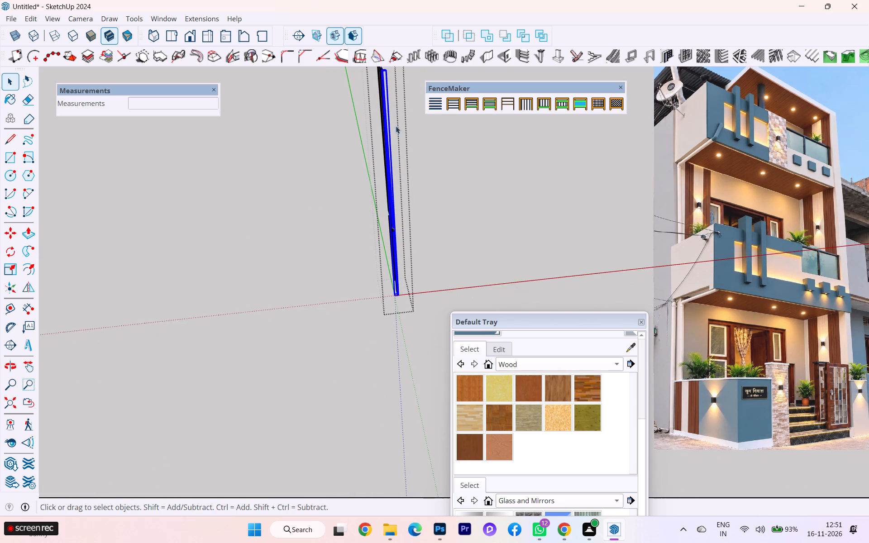
scroll(386, 86, "up", 9)
scroll(388, 73, "down", 1)
scroll(387, 71, "up", 3)
scroll(385, 70, "down", 2)
scroll(384, 70, "up", 4)
scroll(388, 98, "down", 4)
scroll(388, 98, "up", 7)
scroll(366, 131, "down", 2)
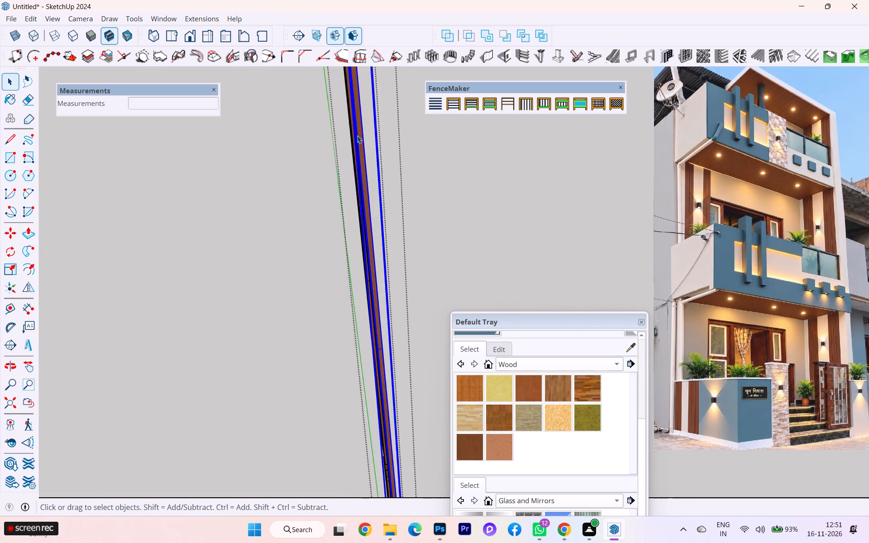
scroll(357, 135, "down", 12)
scroll(360, 183, "up", 1)
scroll(360, 183, "down", 3)
scroll(355, 88, "up", 7)
scroll(371, 133, "down", 2)
scroll(371, 133, "up", 4)
scroll(371, 133, "down", 1)
scroll(371, 133, "up", 4)
scroll(339, 120, "down", 4)
scroll(337, 119, "up", 3)
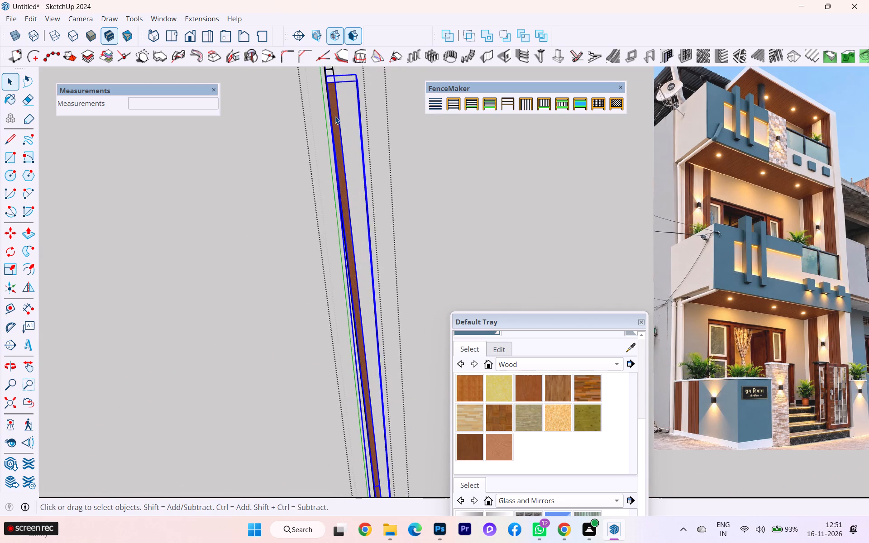
scroll(335, 116, "up", 6)
scroll(337, 97, "down", 5)
scroll(337, 97, "up", 4)
scroll(338, 117, "down", 4)
middle_click_drag(353, 139, 366, 124)
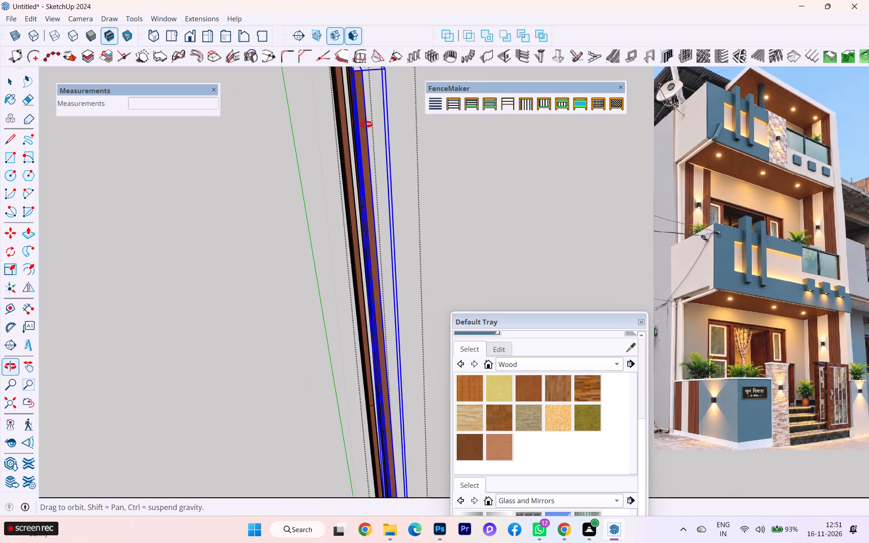
middle_click_drag(366, 124, 365, 124)
scroll(356, 142, "down", 7)
scroll(363, 224, "up", 1)
scroll(363, 224, "down", 1)
scroll(363, 224, "up", 1)
scroll(363, 224, "down", 1)
scroll(363, 224, "up", 4)
scroll(364, 224, "down", 1)
scroll(364, 224, "up", 3)
scroll(364, 214, "down", 2)
scroll(364, 214, "up", 2)
scroll(365, 214, "down", 1)
scroll(365, 214, "up", 5)
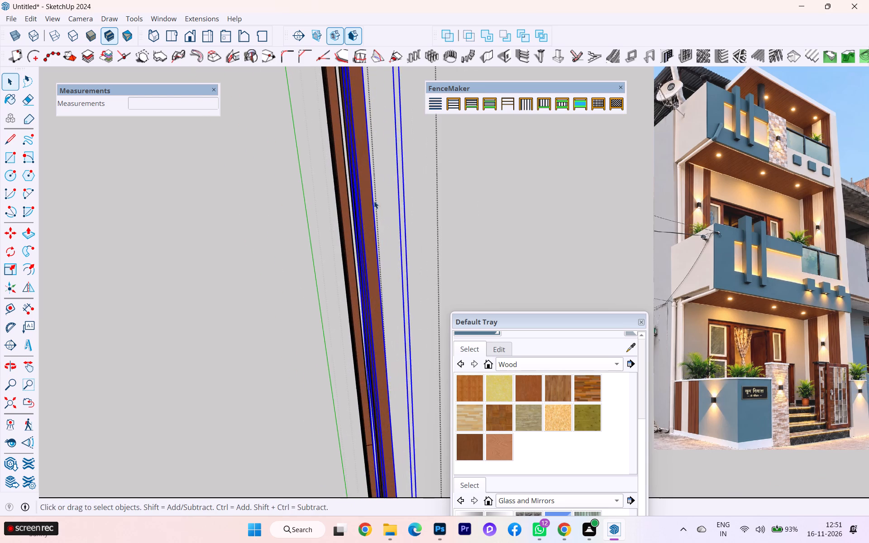
scroll(399, 194, "down", 2)
scroll(399, 194, "up", 1)
scroll(399, 194, "down", 1)
scroll(399, 194, "up", 1)
scroll(399, 194, "down", 1)
scroll(399, 194, "up", 7)
scroll(371, 178, "down", 3)
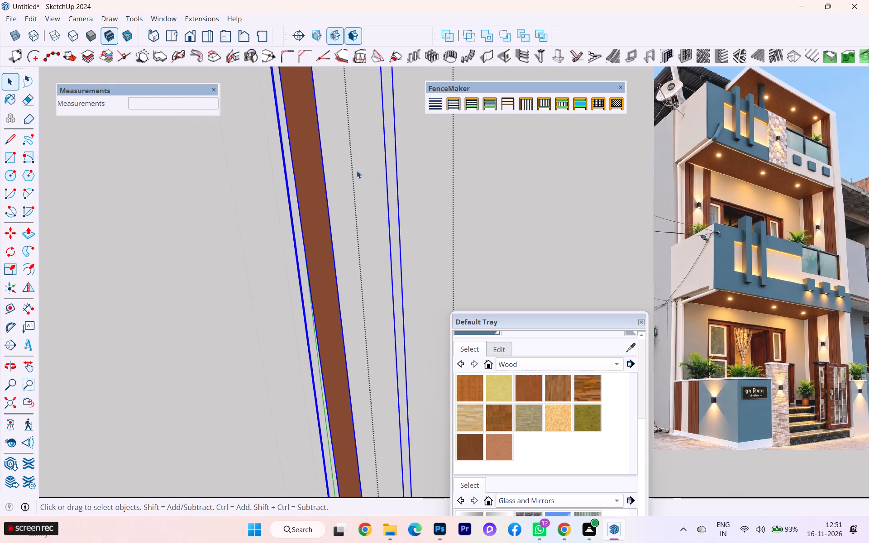
scroll(356, 171, "down", 4)
scroll(266, 159, "down", 4)
scroll(266, 162, "up", 5)
scroll(313, 177, "down", 6)
scroll(313, 178, "up", 2)
scroll(312, 178, "down", 1)
scroll(311, 178, "up", 1)
scroll(311, 178, "down", 4)
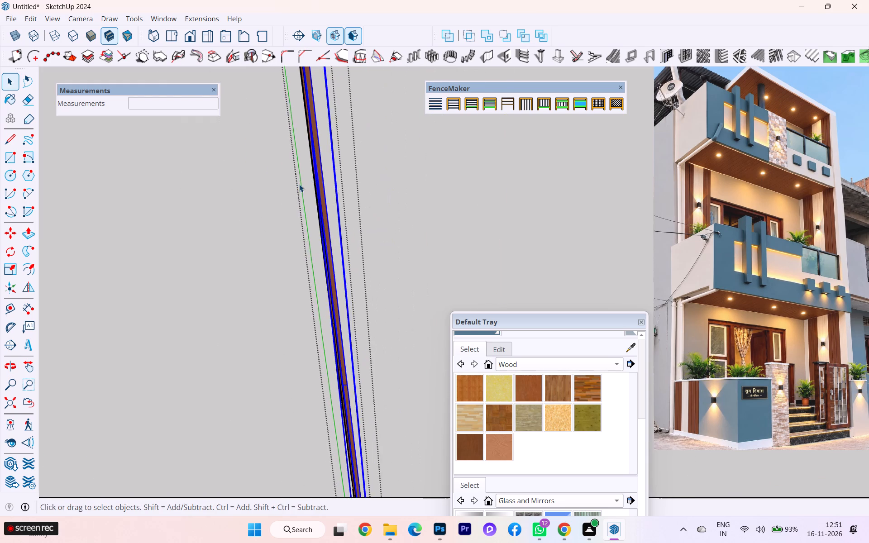
Sample the brown material from a strip's face and paint the top ends of the three strips beside the selected outline.
middle_click_drag(292, 184, 364, 189)
scroll(368, 111, "up", 1)
scroll(368, 111, "down", 2)
scroll(369, 110, "up", 3)
scroll(371, 107, "down", 1)
scroll(371, 107, "up", 5)
scroll(350, 88, "down", 1)
scroll(350, 88, "up", 2)
scroll(348, 88, "down", 1)
scroll(348, 89, "up", 1)
scroll(347, 89, "down", 1)
scroll(347, 89, "up", 3)
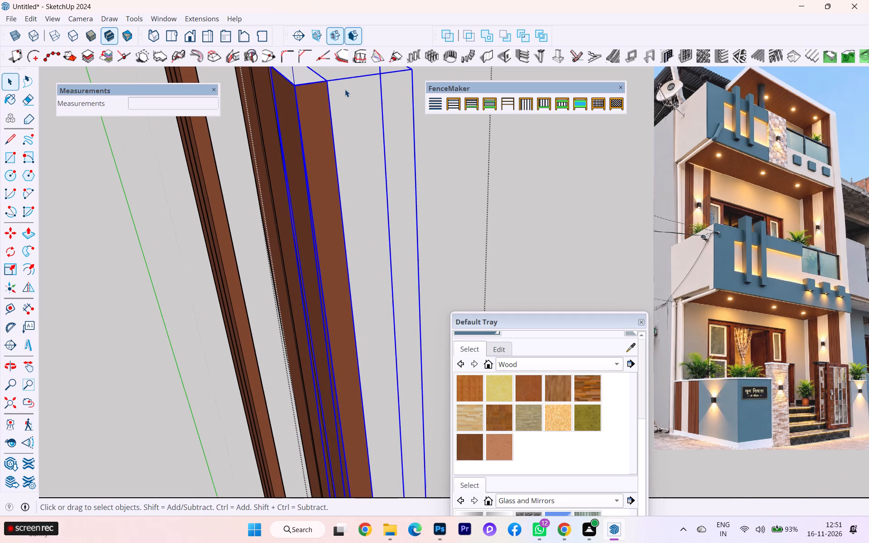
scroll(304, 90, "down", 6)
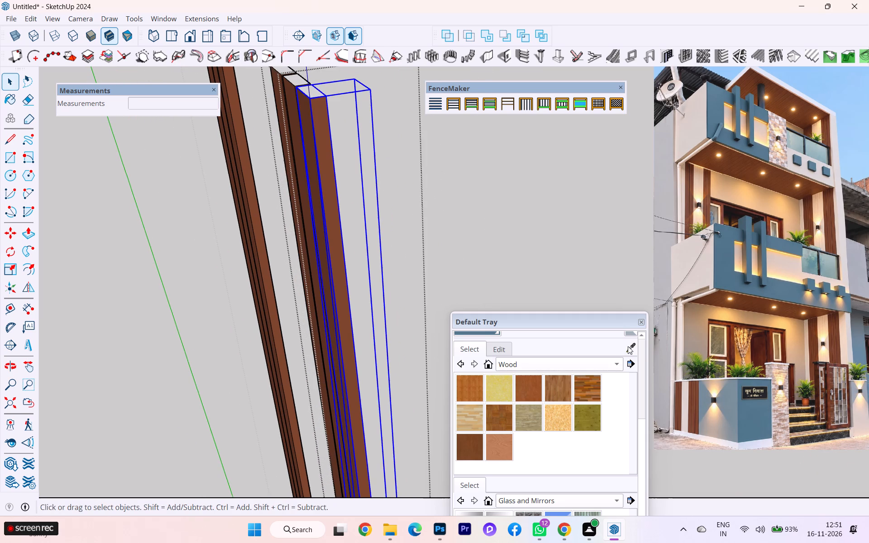
left_click(629, 346)
left_click(339, 249)
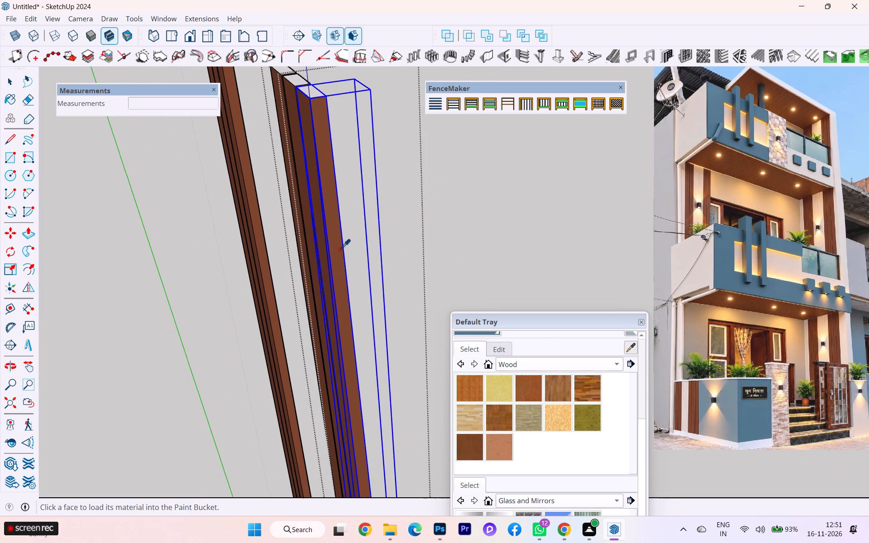
left_click(320, 90)
left_click(303, 81)
scroll(309, 118, "down", 1)
scroll(320, 151, "up", 1)
scroll(325, 167, "down", 2)
scroll(331, 176, "up", 2)
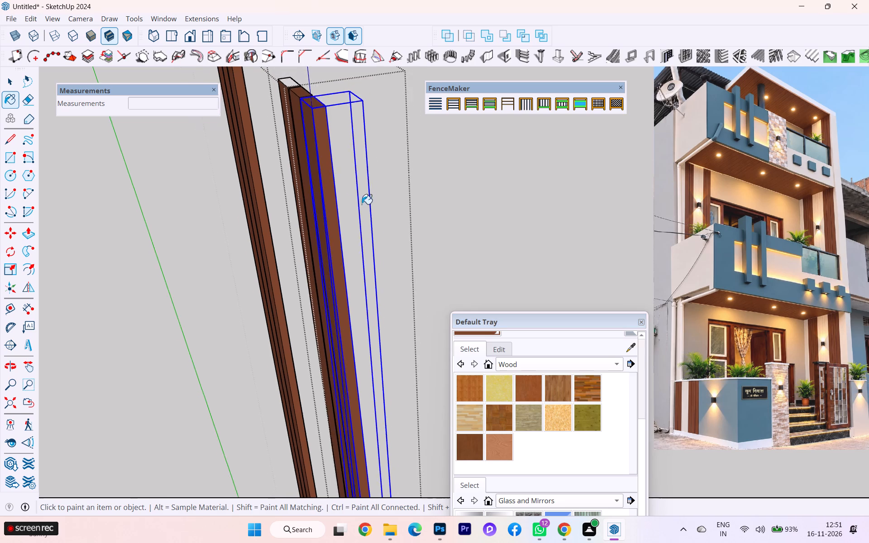
middle_click_drag(362, 205, 395, 240)
left_click(352, 187)
Paint the white top ends of the other group of three strips with the sampled brown material.
scroll(381, 217, "down", 4)
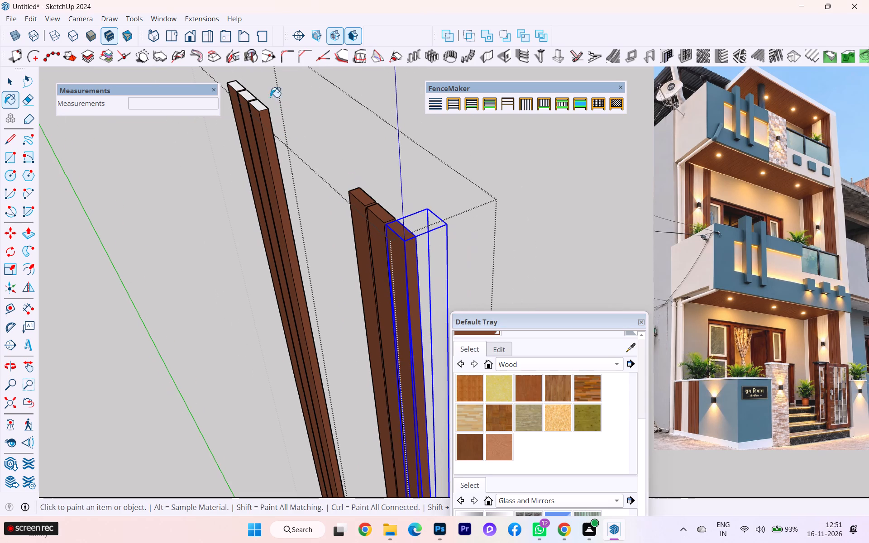
left_click(261, 106)
left_click(248, 89)
left_click(246, 93)
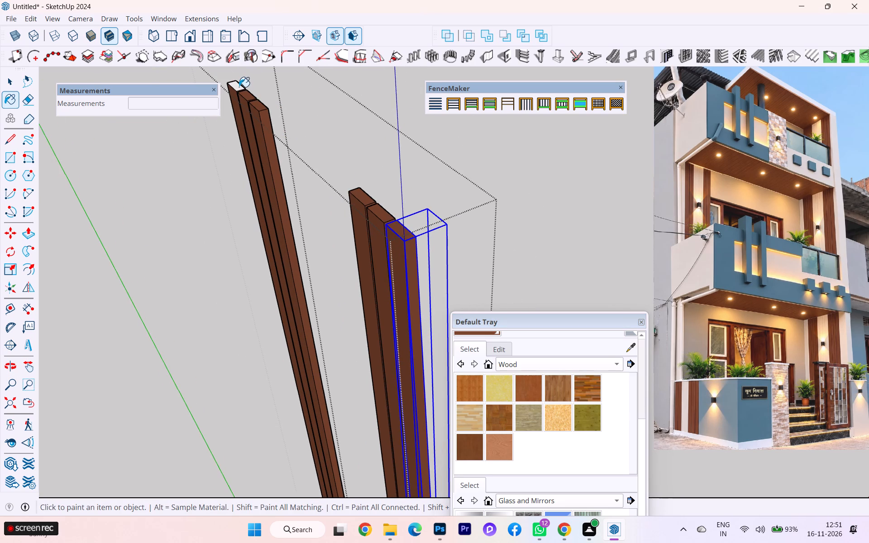
left_click(239, 86)
Examine both isolated groups of vertical wood strips along their length, including section gaps and top ends, and leave the group.
scroll(284, 141, "down", 3)
scroll(285, 143, "up", 3)
scroll(301, 166, "down", 7)
scroll(279, 155, "up", 1)
scroll(279, 154, "down", 7)
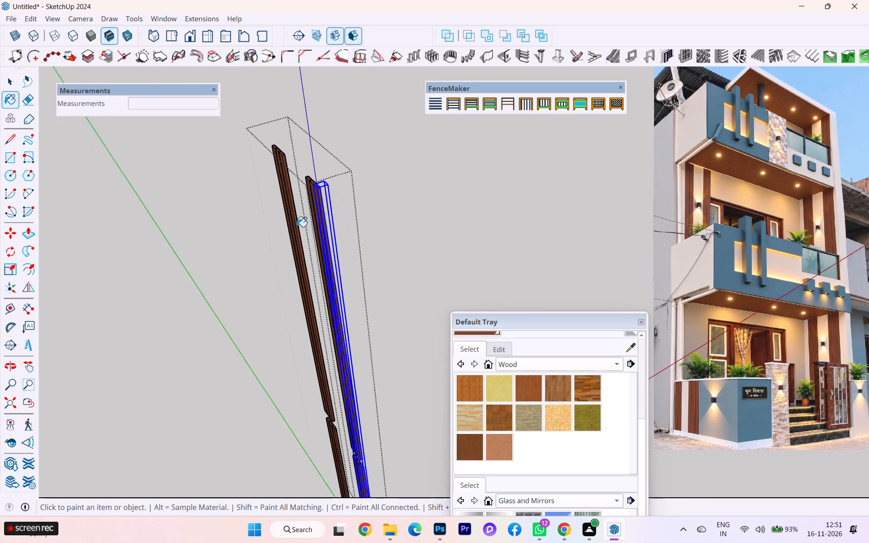
middle_click_drag(351, 376, 372, 248)
scroll(287, 277, "up", 4)
scroll(303, 262, "down", 3)
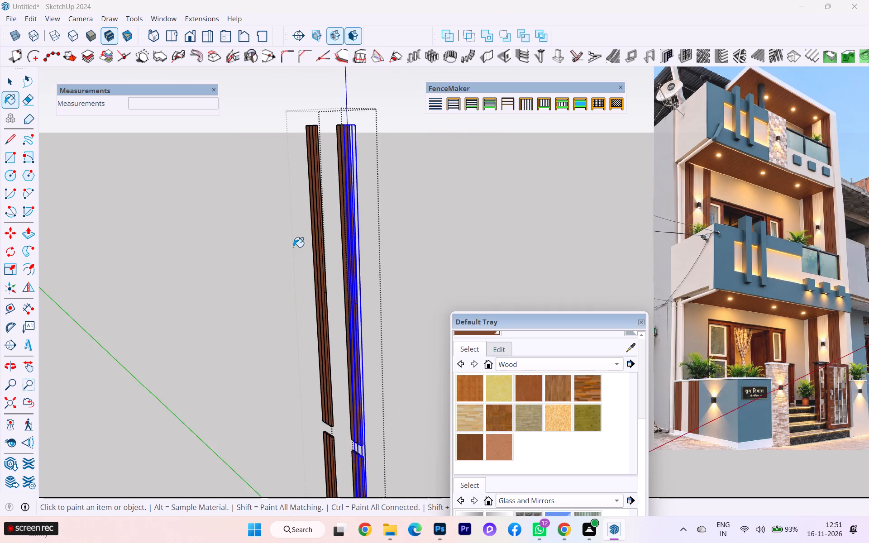
scroll(293, 247, "down", 2)
scroll(368, 459, "up", 2)
scroll(368, 472, "down", 2)
scroll(368, 472, "up", 3)
scroll(354, 432, "down", 2)
scroll(354, 430, "up", 1)
scroll(353, 429, "down", 1)
scroll(353, 429, "up", 6)
scroll(355, 422, "down", 1)
scroll(356, 417, "up", 10)
scroll(325, 441, "down", 1)
scroll(325, 441, "up", 2)
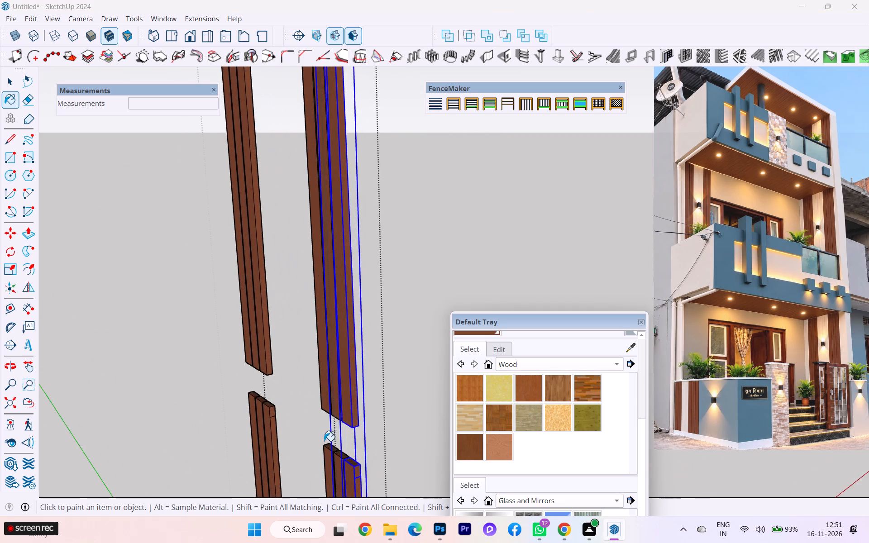
scroll(324, 441, "up", 1)
scroll(214, 376, "down", 6)
scroll(269, 365, "up", 1)
scroll(271, 364, "down", 6)
middle_click_drag(293, 360, 320, 220)
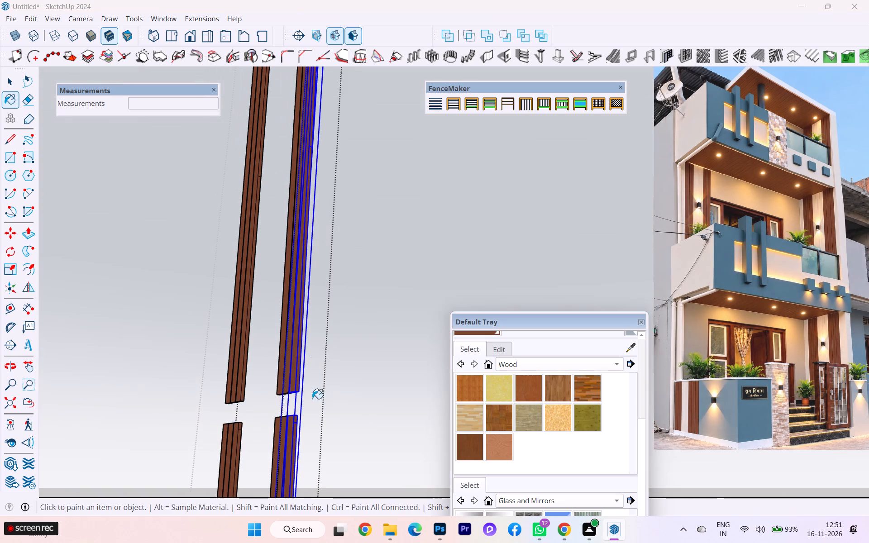
scroll(312, 410, "up", 2)
scroll(310, 429, "down", 2)
scroll(309, 436, "up", 8)
scroll(281, 374, "up", 4)
scroll(241, 253, "down", 4)
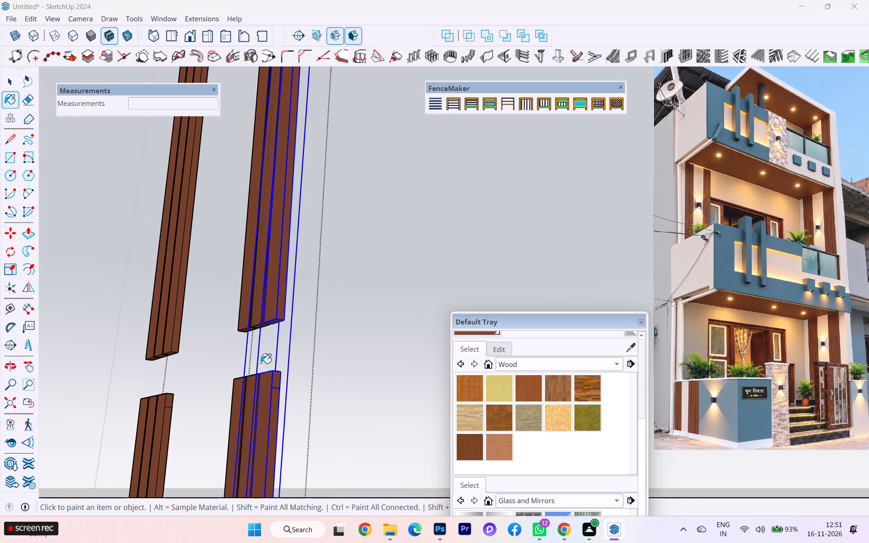
middle_click_drag(261, 363, 159, 251)
scroll(285, 247, "down", 3)
scroll(287, 248, "up", 1)
scroll(286, 263, "down", 2)
scroll(293, 266, "up", 4)
scroll(294, 267, "down", 4)
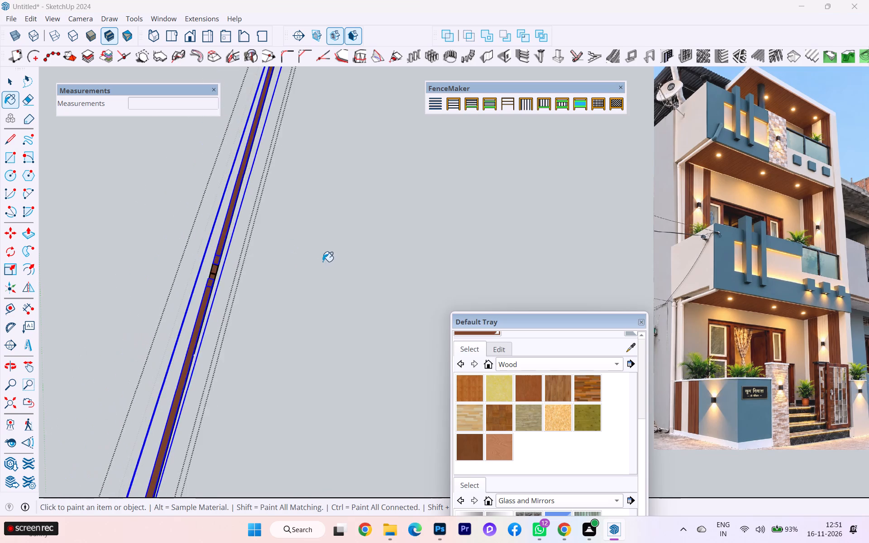
scroll(323, 262, "down", 1)
scroll(323, 262, "up", 1)
scroll(323, 262, "down", 8)
middle_click_drag(229, 382, 255, 299)
middle_click_drag(255, 299, 197, 481)
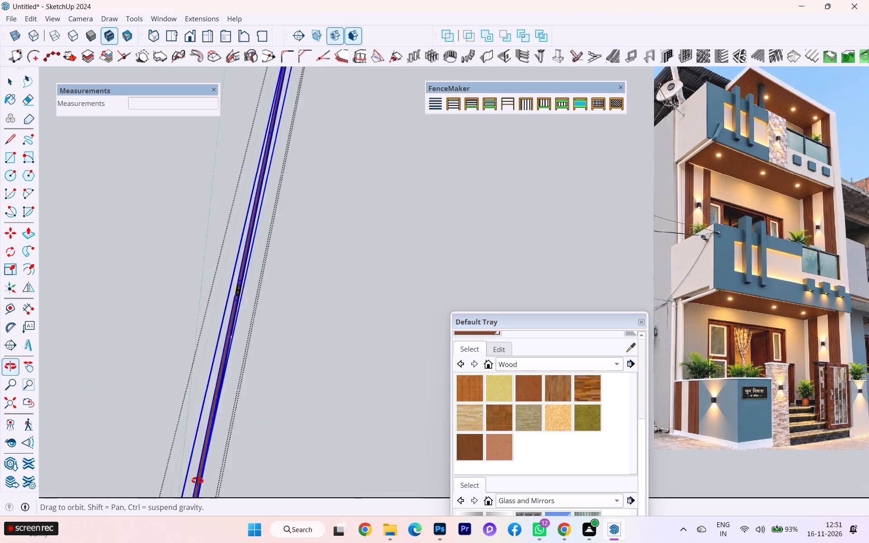
middle_click_drag(197, 481, 222, 542)
scroll(264, 283, "down", 1)
middle_click_drag(264, 286, 245, 501)
scroll(303, 328, "down", 2)
scroll(315, 336, "up", 1)
scroll(317, 338, "down", 1)
scroll(342, 391, "down", 3)
scroll(343, 400, "up", 1)
scroll(343, 400, "down", 3)
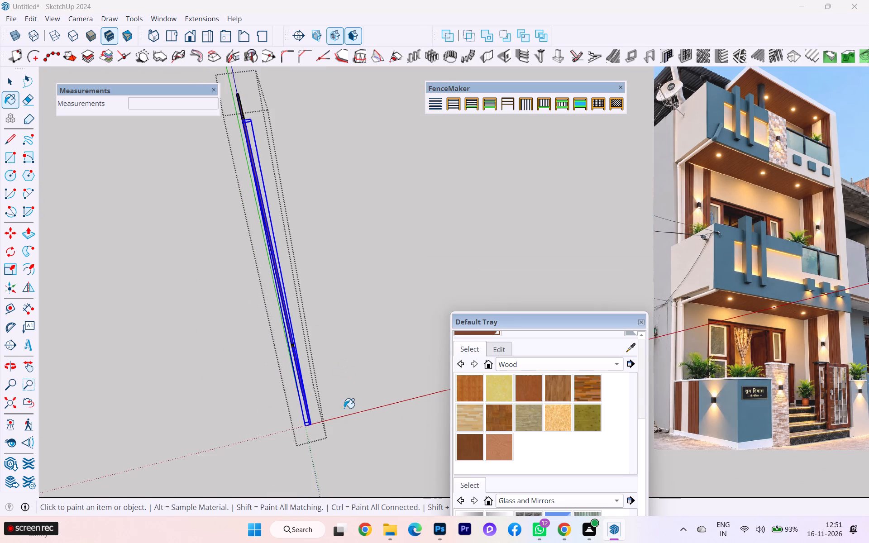
scroll(344, 408, "down", 3)
scroll(352, 405, "up", 1)
scroll(352, 405, "down", 2)
scroll(280, 230, "up", 7)
scroll(267, 157, "down", 1)
scroll(266, 153, "up", 12)
scroll(289, 184, "down", 1)
scroll(289, 184, "up", 3)
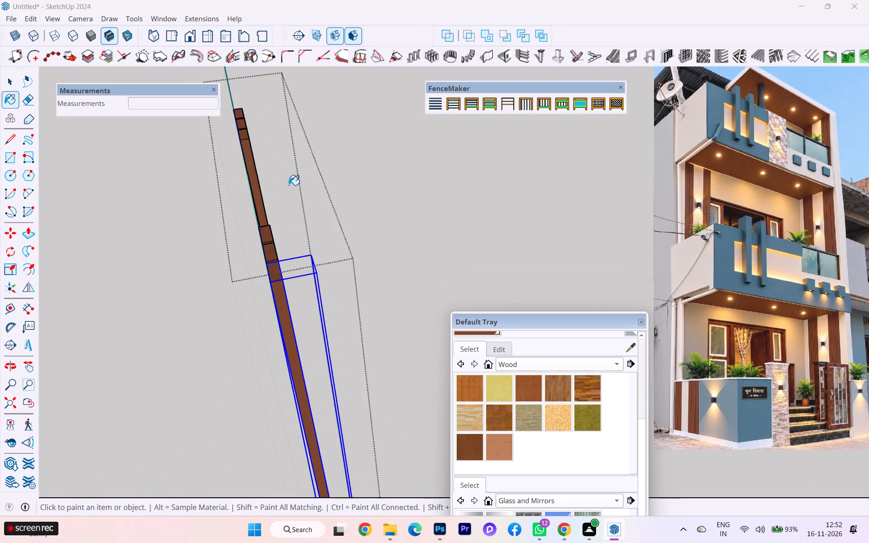
scroll(296, 192, "up", 8)
scroll(296, 192, "down", 1)
scroll(296, 192, "up", 1)
scroll(270, 157, "up", 1)
scroll(344, 162, "down", 6)
scroll(283, 187, "down", 2)
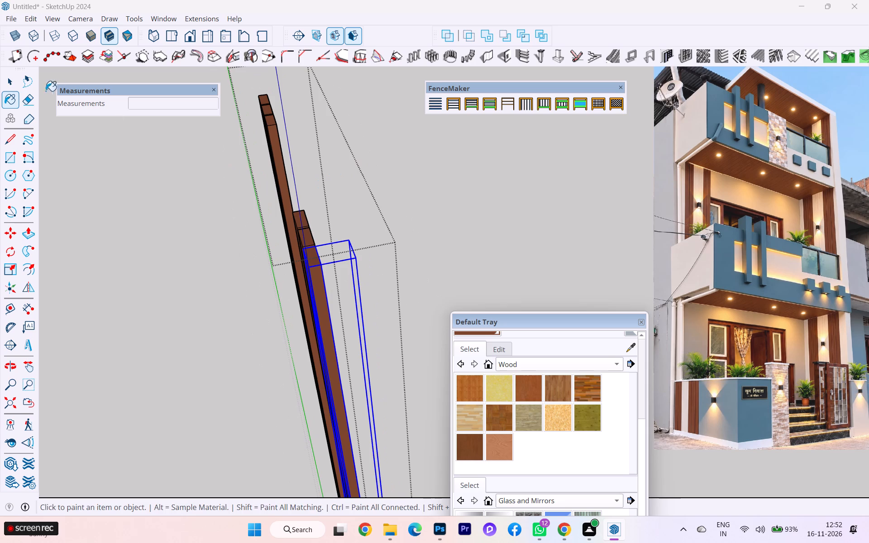
left_click(11, 84)
left_click(134, 212)
Examine the vertical wood strips in place beside the upper windows, behind the glass railing and below the balcony.
scroll(306, 227, "down", 2)
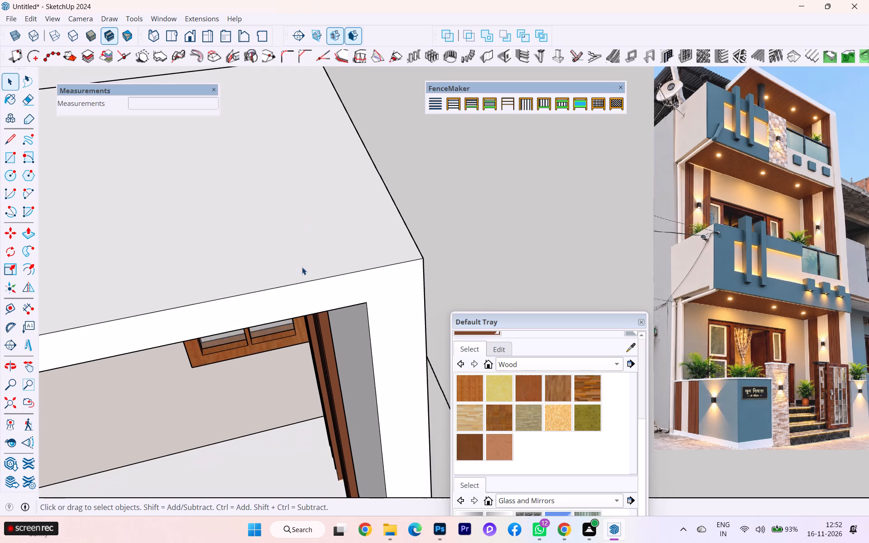
middle_click_drag(302, 265, 310, 167)
scroll(262, 226, "down", 3)
scroll(259, 228, "up", 1)
scroll(259, 228, "down", 2)
scroll(309, 268, "up", 8)
scroll(298, 224, "down", 1)
scroll(297, 223, "up", 4)
scroll(321, 182, "up", 1)
scroll(324, 182, "down", 2)
scroll(325, 181, "up", 1)
scroll(323, 189, "down", 1)
middle_click_drag(320, 190, 334, 195)
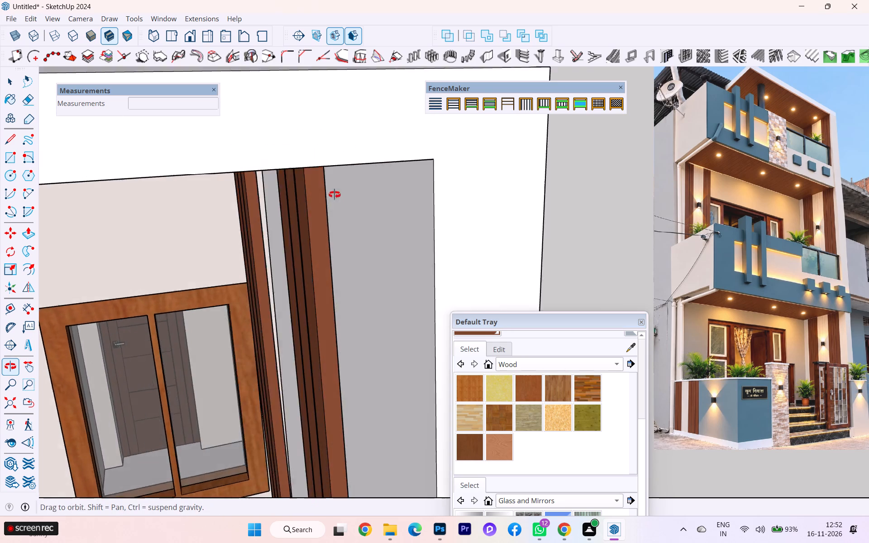
middle_click_drag(334, 195, 317, 201)
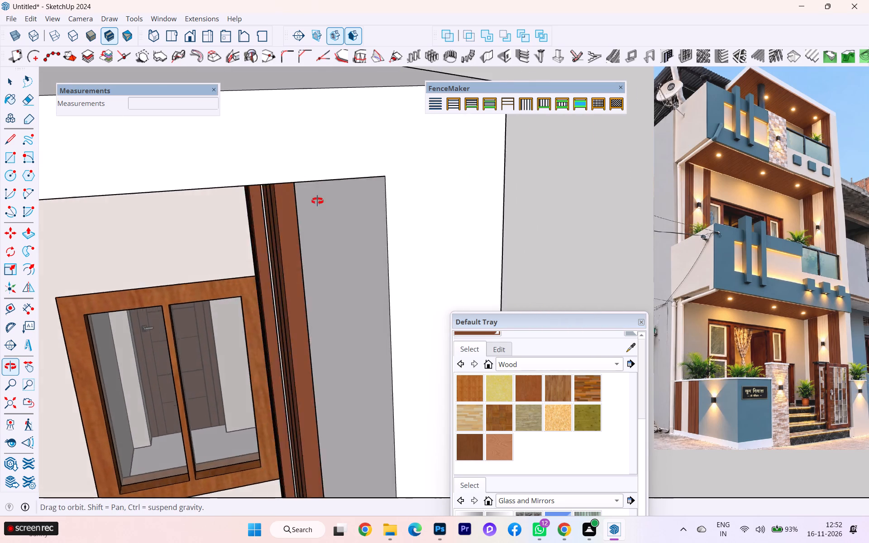
middle_click_drag(317, 201, 297, 158)
scroll(297, 158, "up", 1)
scroll(297, 158, "down", 4)
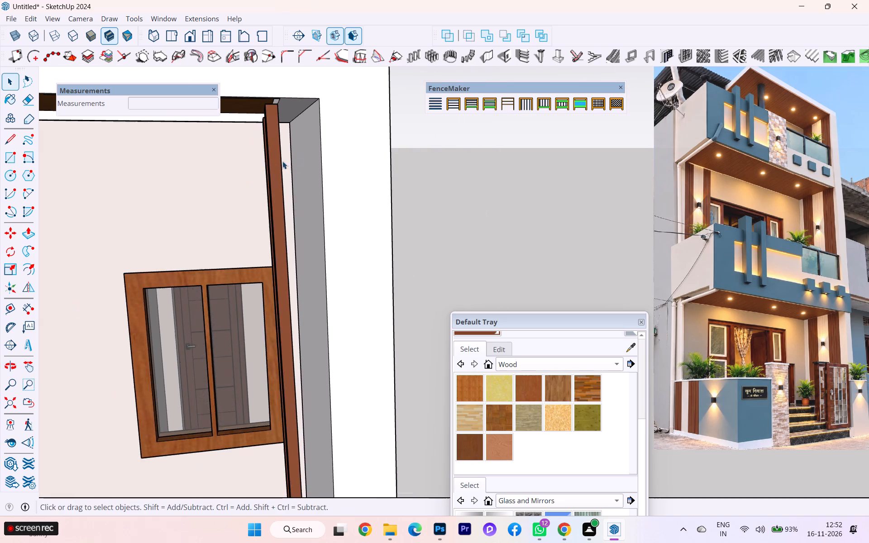
middle_click_drag(270, 163, 258, 162)
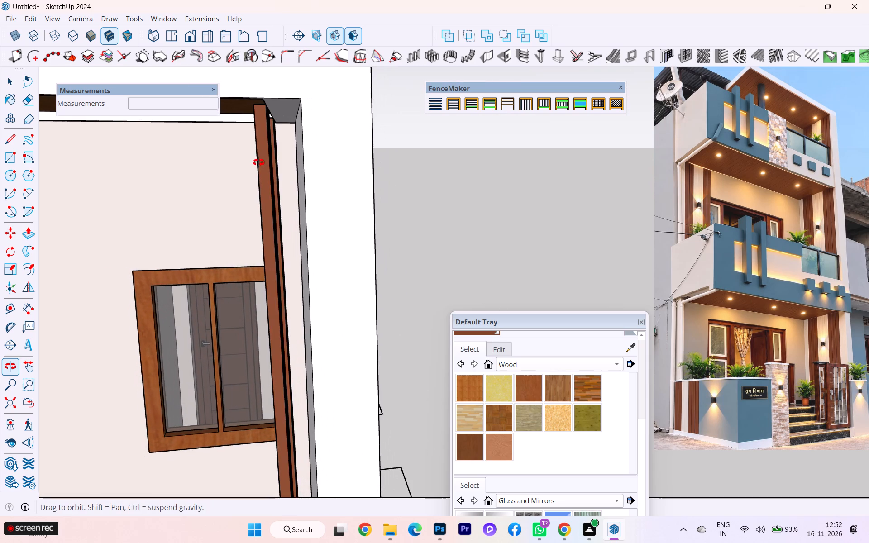
middle_click_drag(258, 162, 258, 162)
scroll(287, 165, "up", 1)
scroll(264, 169, "down", 1)
middle_click_drag(265, 172, 321, 180)
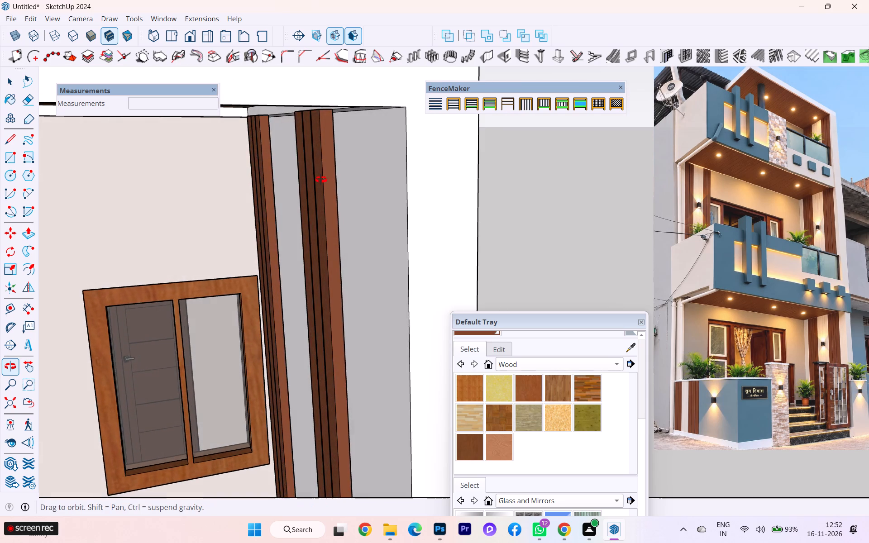
middle_click_drag(321, 180, 266, 164)
scroll(272, 180, "down", 7)
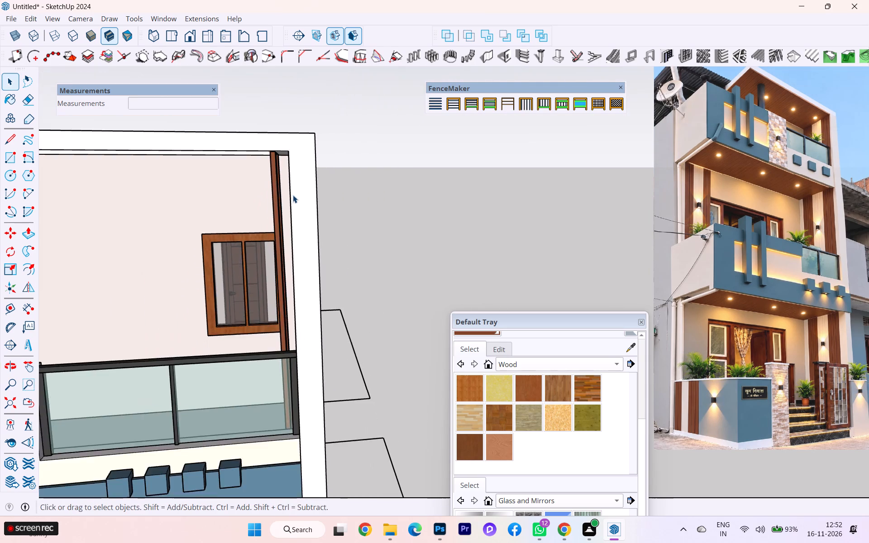
scroll(293, 195, "down", 4)
middle_click_drag(277, 210, 263, 130)
scroll(282, 455, "up", 3)
middle_click_drag(260, 393, 317, 391)
scroll(282, 391, "down", 1)
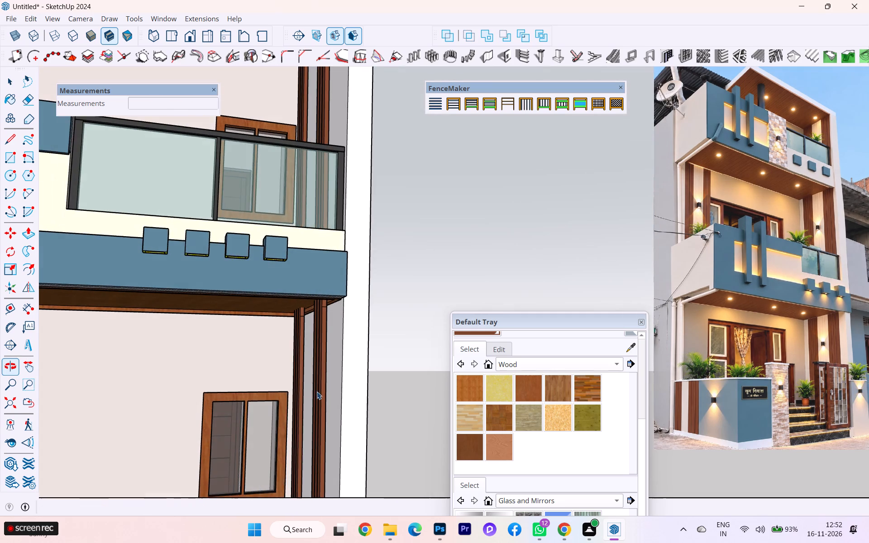
Delete the group of vertical wood strips beside the windows on the facade.
scroll(321, 391, "up", 1)
left_click(322, 388)
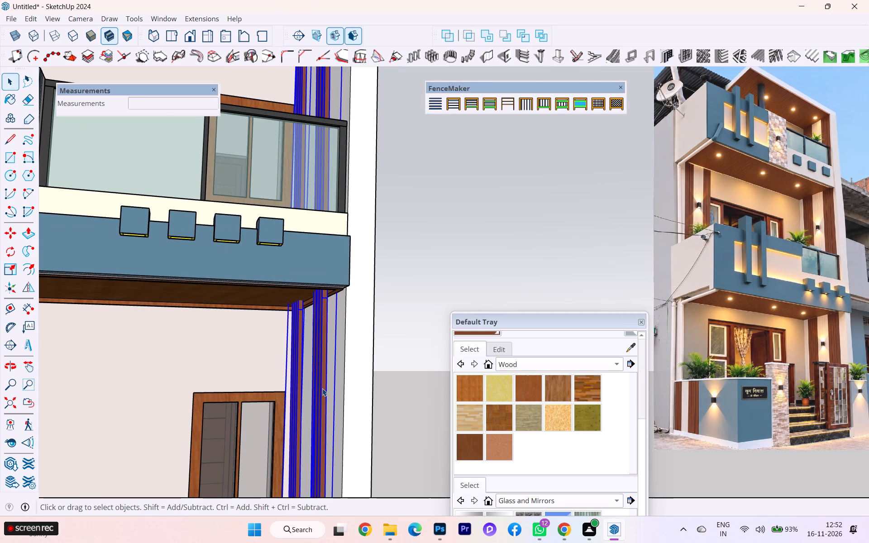
key("Delete")
key("Delete")
Open the top roof frame's group and push the recess's inner side face 2" outward toward the tall side wall.
scroll(320, 388, "down", 6)
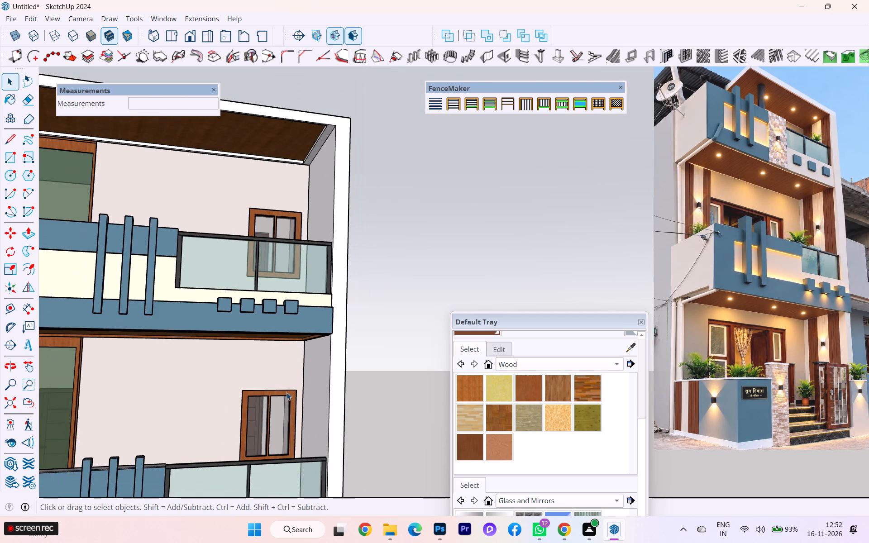
scroll(285, 398, "down", 1)
middle_click_drag(305, 403, 349, 404)
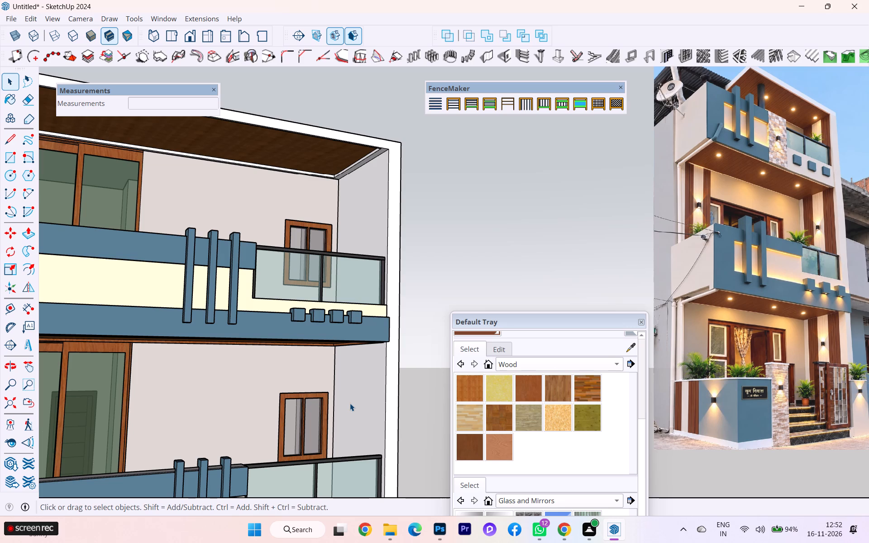
scroll(304, 265, "up", 1)
scroll(367, 181, "down", 6)
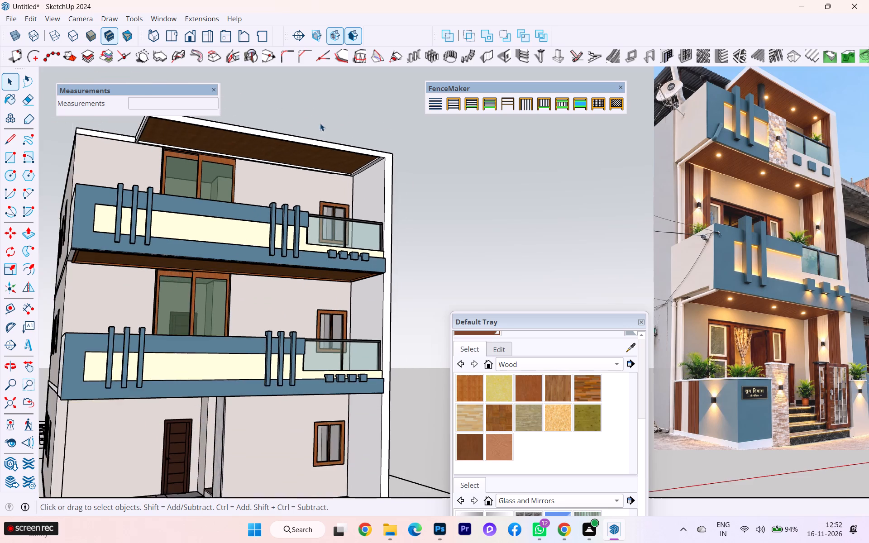
scroll(222, 154, "up", 5)
scroll(415, 184, "up", 1)
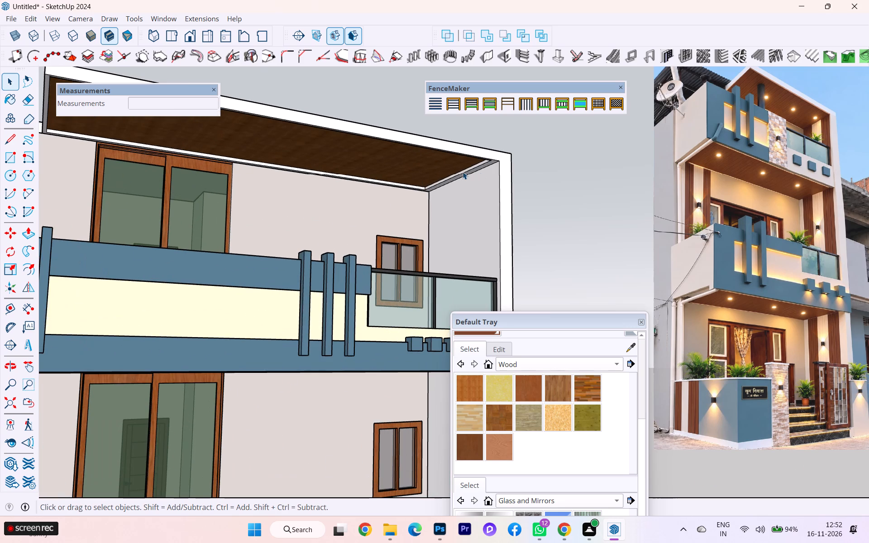
left_click(463, 171)
double_click(458, 175)
left_click(449, 177)
scroll(450, 179, "down", 1)
middle_click_drag(448, 174, 405, 119)
scroll(473, 168, "down", 3)
middle_click_drag(367, 112, 343, 68)
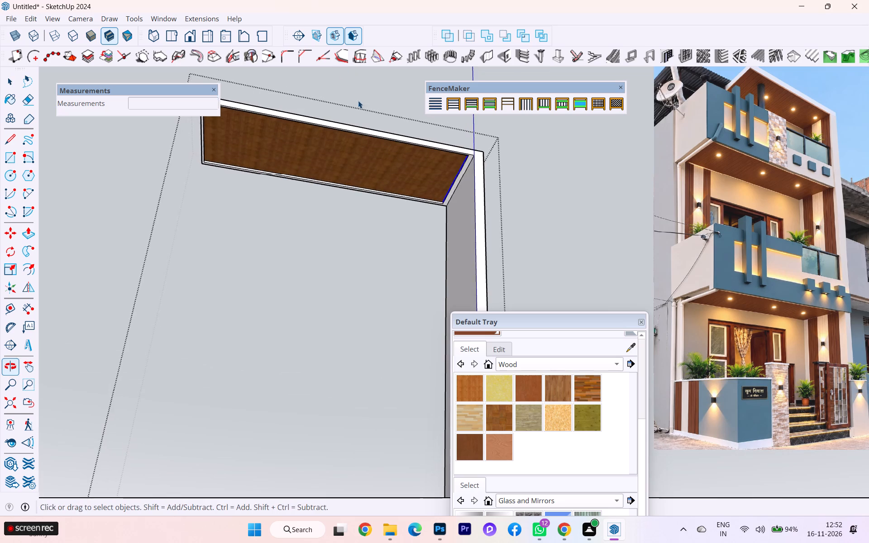
scroll(390, 167, "up", 5)
middle_click_drag(530, 190, 711, 278)
scroll(470, 161, "up", 5)
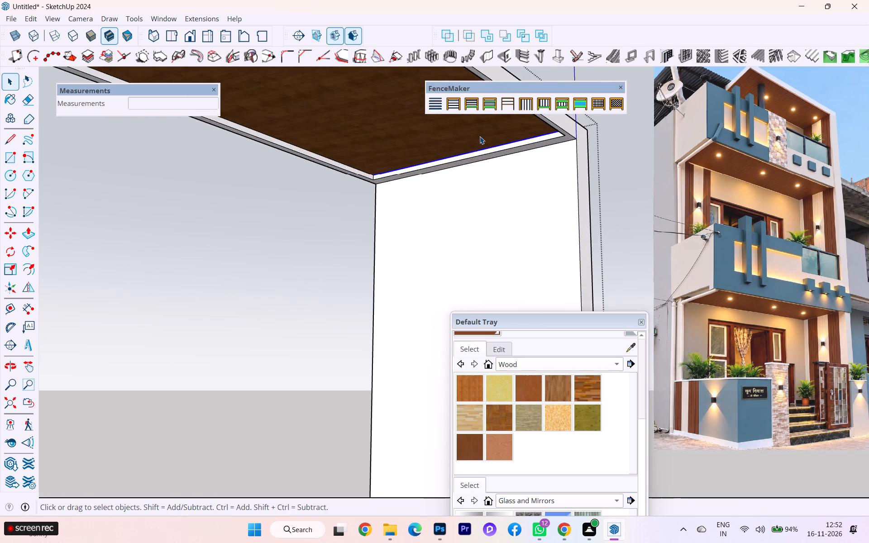
scroll(480, 136, "up", 3)
scroll(519, 145, "up", 5)
key("p")
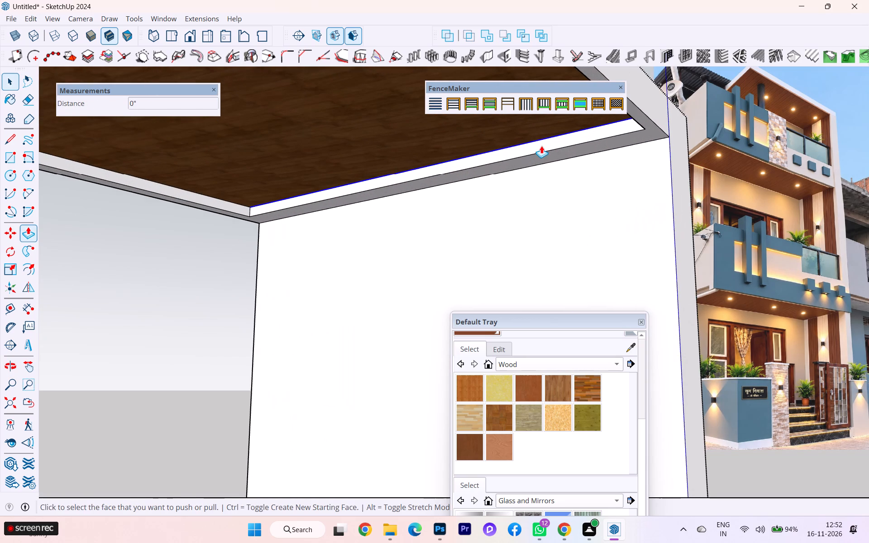
scroll(530, 138, "up", 2)
scroll(518, 148, "down", 2)
left_click(512, 152)
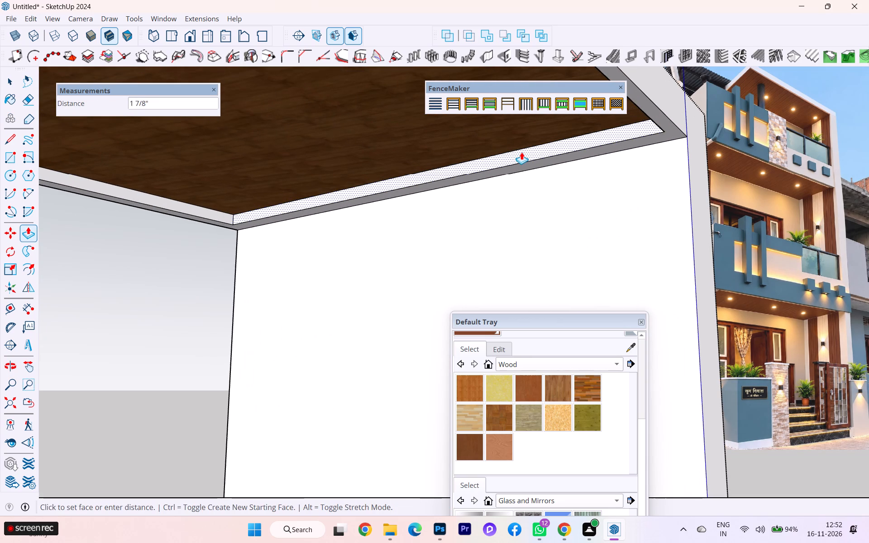
left_click(522, 152)
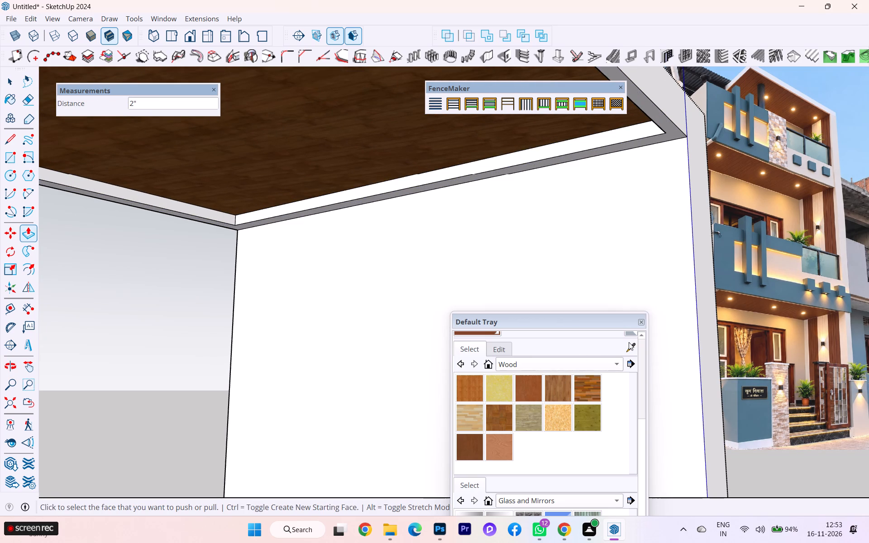
Paint the roof recess's side face and lip next to the tall side wall with the reddish-brown wood material.
left_click(630, 342)
scroll(303, 272, "down", 1)
middle_click_drag(297, 273, 164, 305)
scroll(297, 232, "down", 1)
scroll(297, 232, "up", 3)
scroll(297, 232, "down", 1)
scroll(542, 361, "down", 2)
scroll(553, 360, "up", 1)
scroll(554, 358, "down", 1)
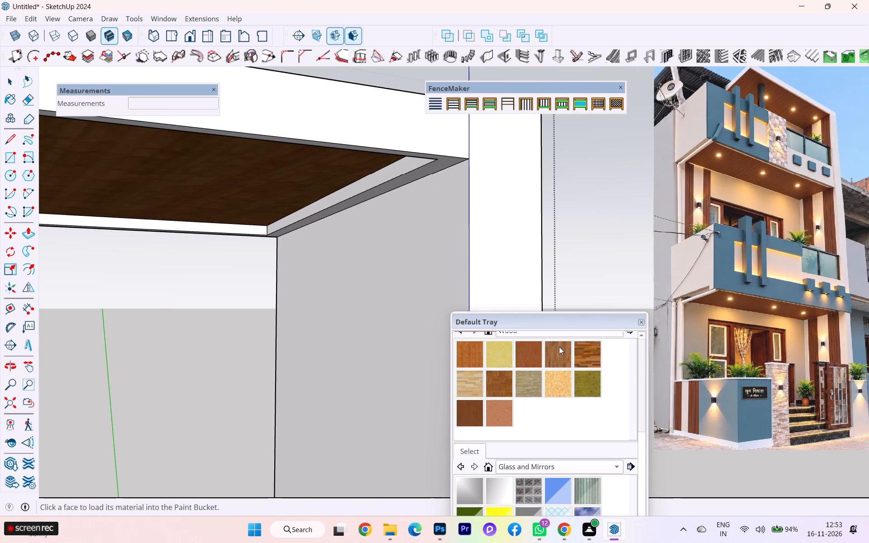
scroll(487, 243, "down", 3)
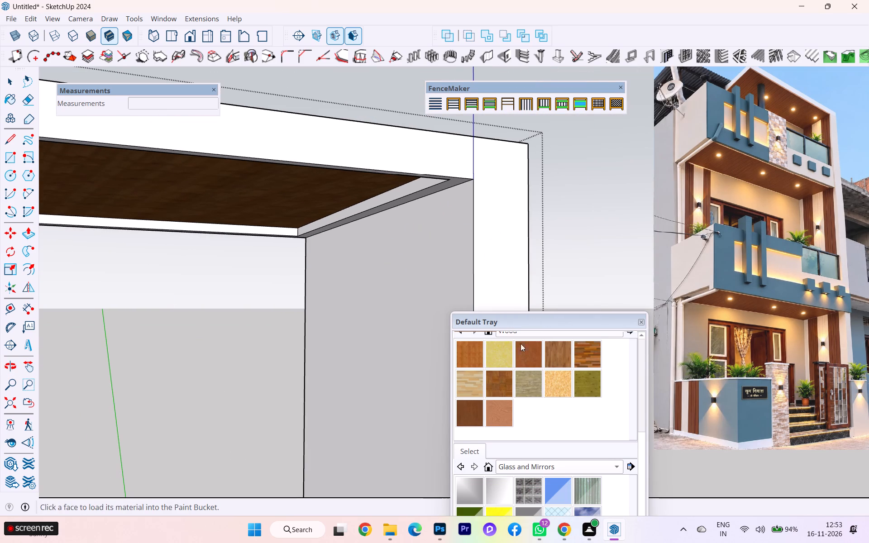
left_click(533, 351)
scroll(367, 205, "down", 1)
middle_click_drag(366, 198, 384, 154)
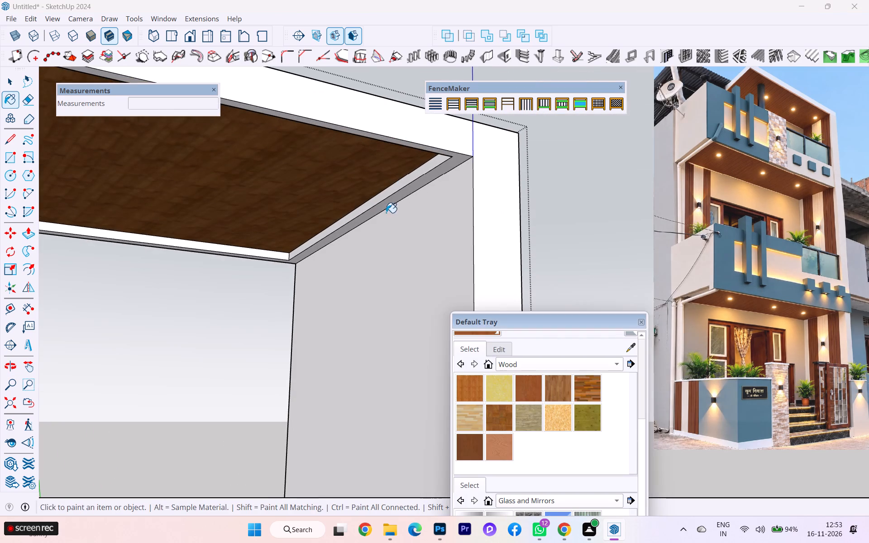
left_click(389, 205)
left_click(390, 191)
Paint the rear inner face and lip of the roof recess with the same reddish-brown wood.
scroll(432, 185, "down", 2)
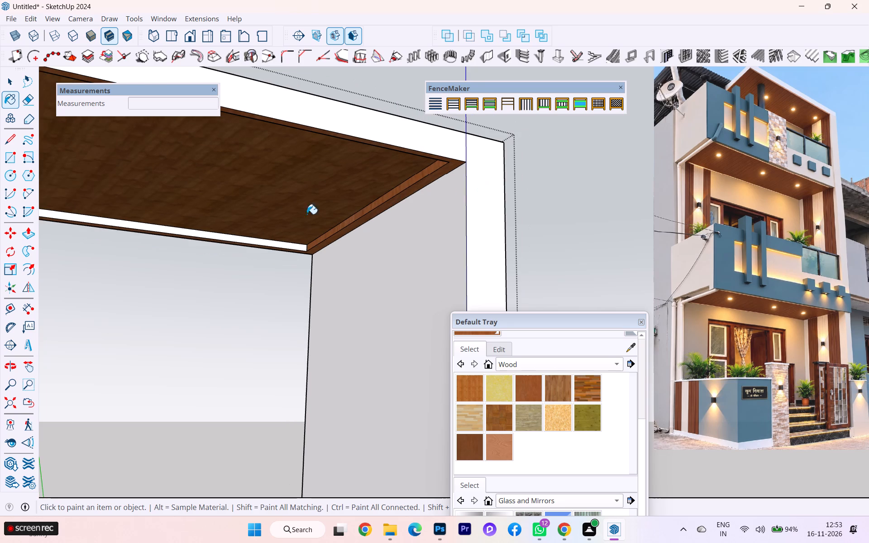
scroll(263, 235, "up", 4)
left_click(247, 238)
left_click(240, 243)
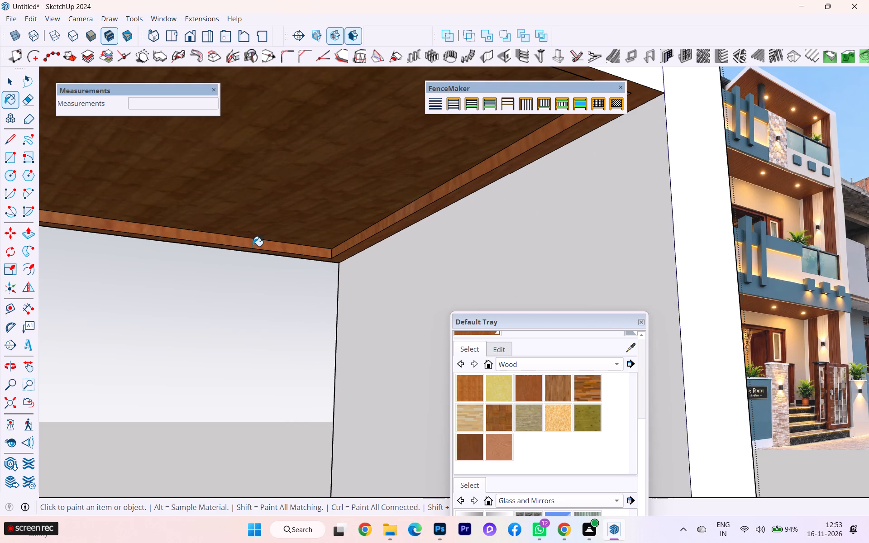
Examine the roof frame's wood-panelled underside and its recess edges across the full width.
scroll(275, 242, "down", 3)
middle_click_drag(258, 238, 173, 233)
scroll(573, 210, "down", 5)
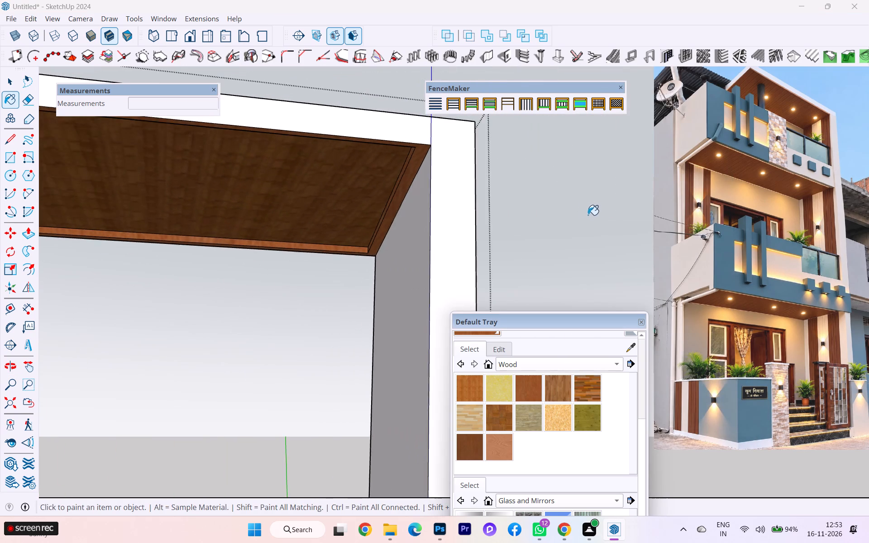
scroll(601, 216, "down", 11)
scroll(628, 213, "up", 1)
scroll(629, 214, "down", 5)
scroll(638, 214, "up", 2)
scroll(638, 215, "down", 9)
scroll(440, 211, "down", 2)
scroll(166, 209, "up", 3)
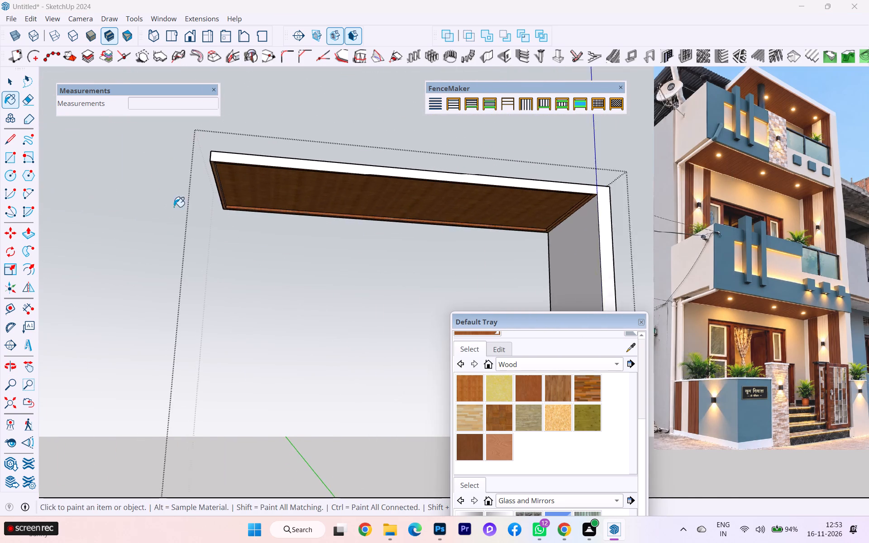
Paint the inner side face at the free end of the roof recess with the reddish-brown wood material.
scroll(174, 207, "up", 5)
scroll(237, 180, "down", 2)
scroll(237, 180, "up", 4)
scroll(226, 177, "down", 1)
scroll(225, 179, "up", 1)
scroll(224, 179, "down", 1)
scroll(224, 180, "up", 2)
left_click(216, 172)
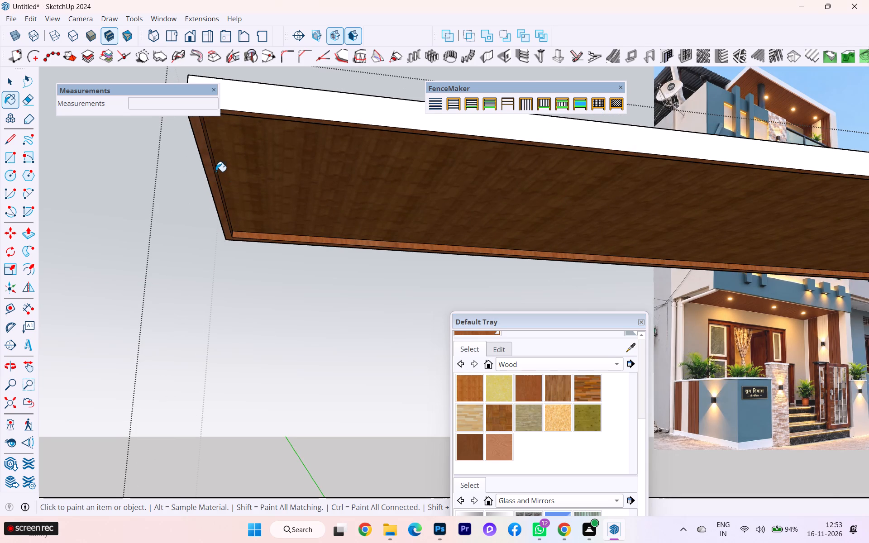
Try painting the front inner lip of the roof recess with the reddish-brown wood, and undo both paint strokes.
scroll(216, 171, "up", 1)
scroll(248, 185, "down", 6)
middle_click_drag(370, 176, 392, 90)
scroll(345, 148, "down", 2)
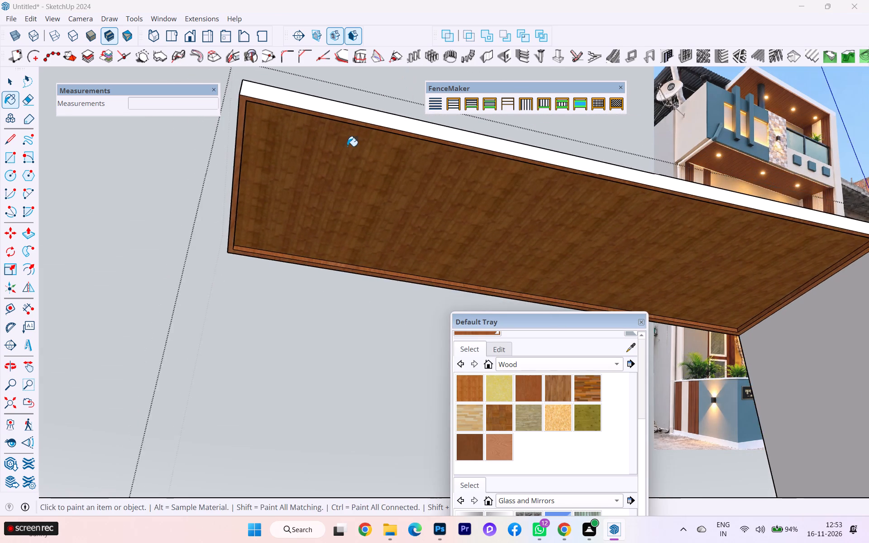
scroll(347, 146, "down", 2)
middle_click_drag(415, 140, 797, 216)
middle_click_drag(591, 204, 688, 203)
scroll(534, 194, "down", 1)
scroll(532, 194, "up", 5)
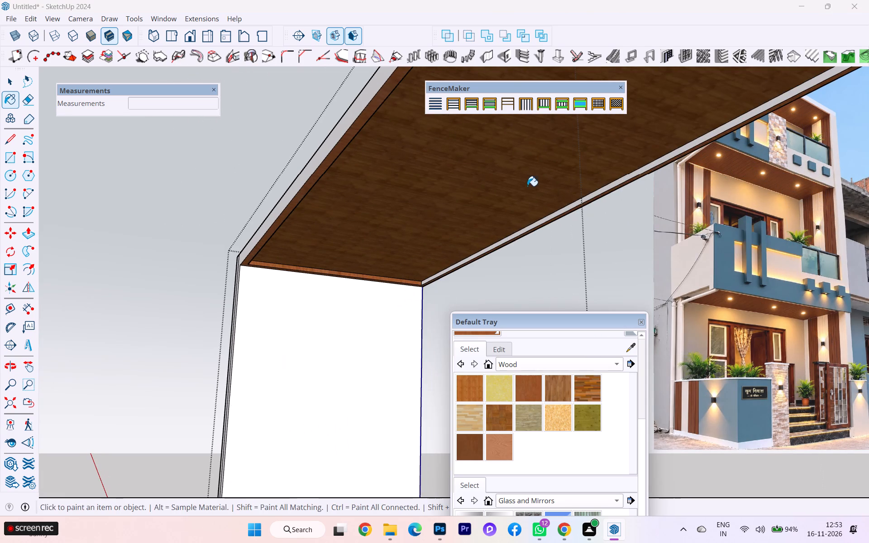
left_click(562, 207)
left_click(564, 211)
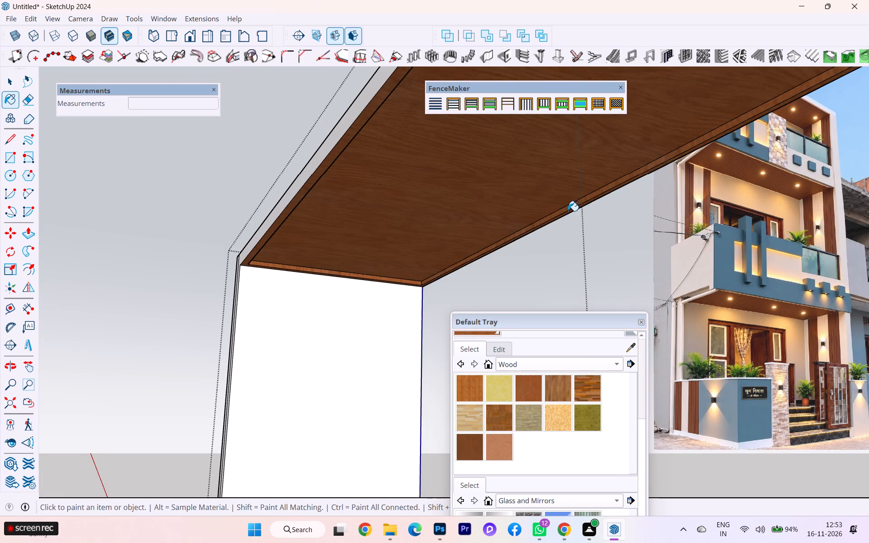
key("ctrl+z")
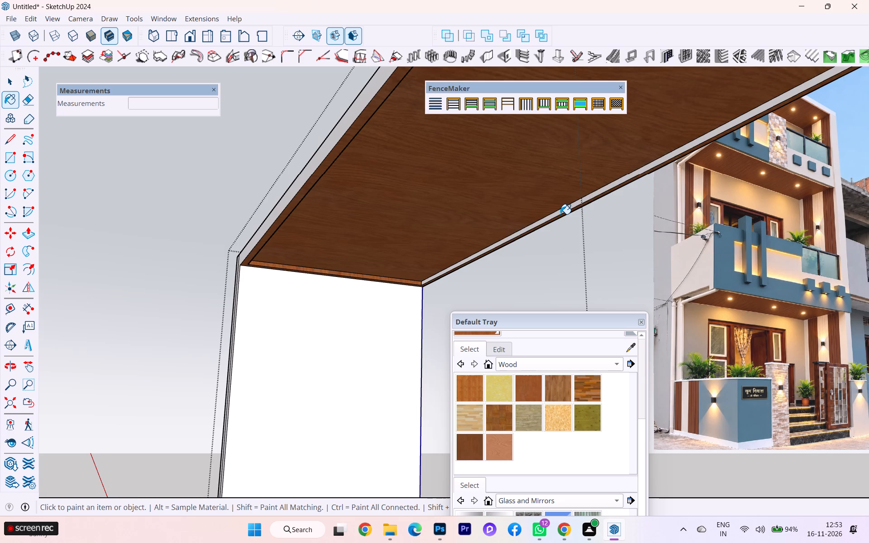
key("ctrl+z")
Paint only the front inner lip of the roof recess with the reddish-brown wood and close the roof frame's group.
scroll(599, 196, "up", 1)
scroll(599, 196, "down", 1)
scroll(599, 196, "up", 2)
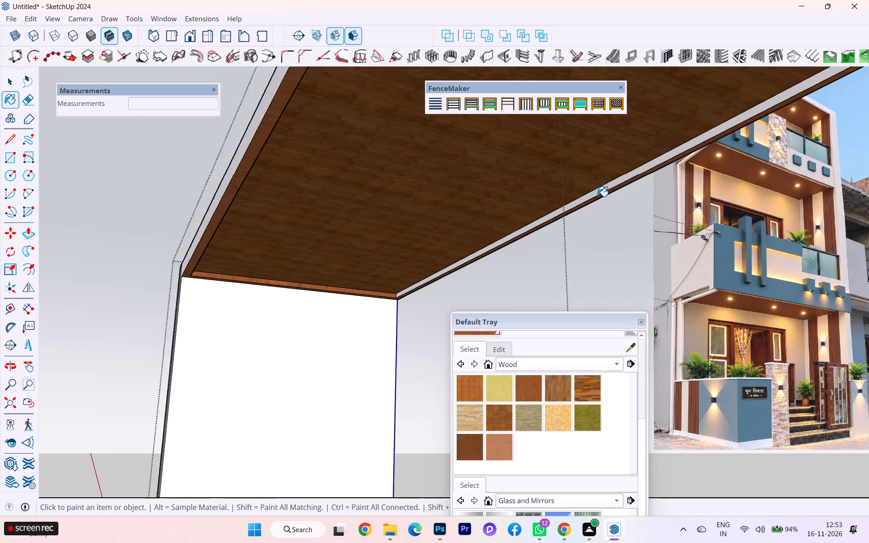
scroll(597, 196, "up", 2)
left_click(587, 199)
middle_click_drag(602, 204, 565, 209)
scroll(563, 209, "down", 1)
middle_click_drag(557, 211, 156, 333)
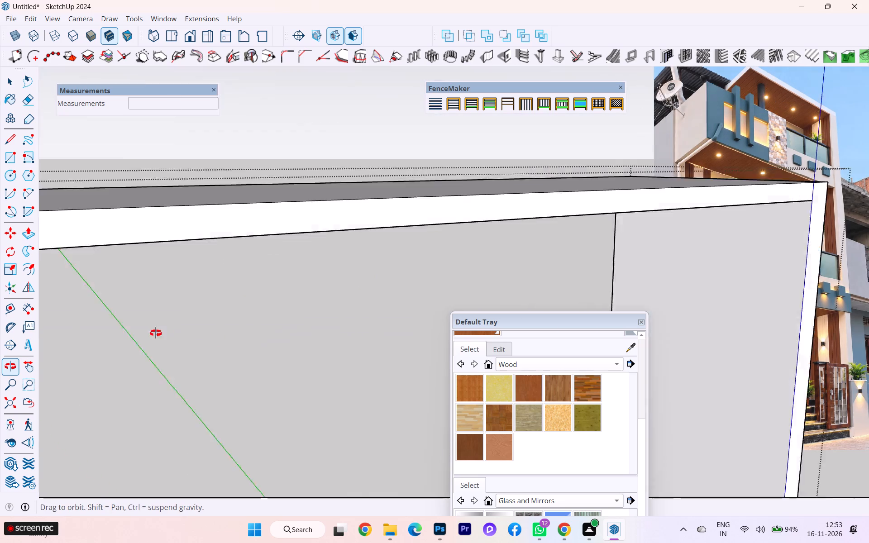
middle_click_drag(156, 333, 155, 333)
scroll(282, 255, "down", 1)
scroll(283, 254, "up", 1)
scroll(284, 254, "down", 13)
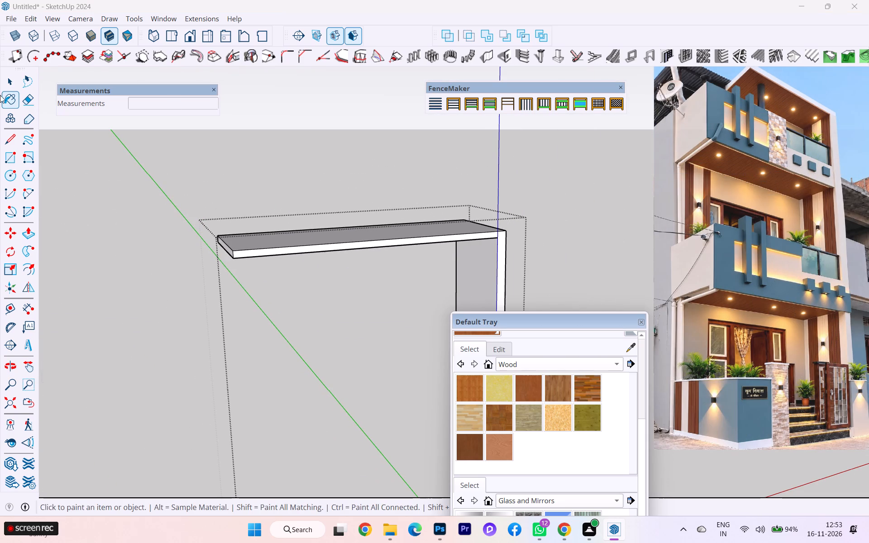
left_click(5, 78)
left_click(113, 205)
Examine the wood-panelled undersides of the roof frame and upper balcony from below, comparing them with the reference photo.
middle_click_drag(336, 257, 285, 176)
scroll(283, 134, "up", 1)
scroll(283, 134, "down", 1)
scroll(283, 134, "up", 2)
scroll(283, 134, "down", 1)
scroll(283, 134, "up", 1)
scroll(382, 166, "up", 1)
scroll(382, 166, "down", 2)
scroll(382, 166, "up", 4)
scroll(382, 144, "down", 3)
scroll(382, 144, "up", 2)
scroll(317, 168, "down", 1)
middle_click_drag(306, 151, 296, 119)
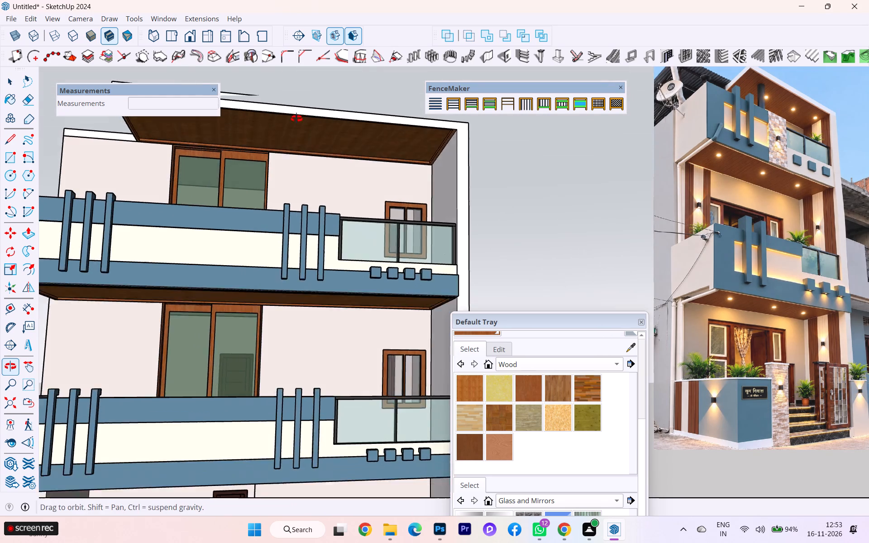
middle_click_drag(296, 119, 301, 96)
scroll(376, 200, "down", 1)
scroll(375, 202, "up", 1)
scroll(375, 205, "down", 2)
middle_click_drag(349, 224, 353, 181)
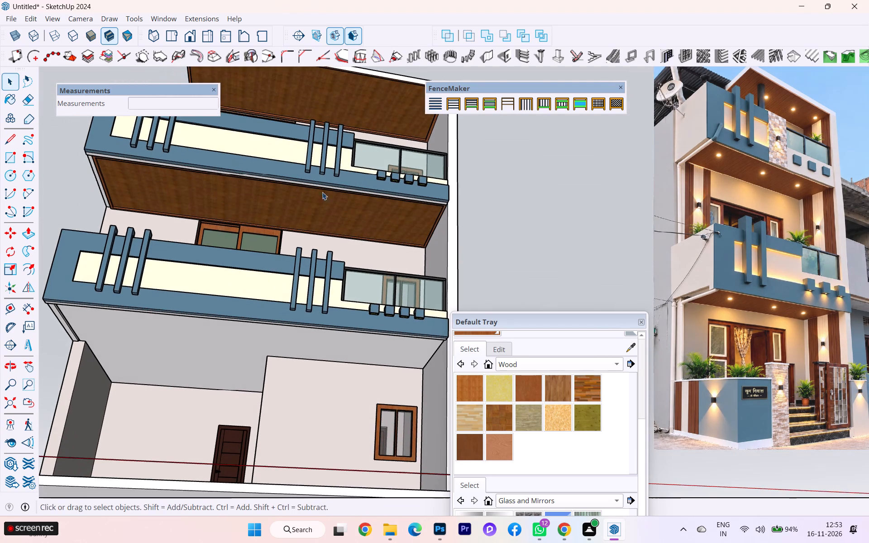
scroll(165, 176, "up", 4)
middle_click_drag(179, 183, 253, 185)
scroll(269, 184, "down", 2)
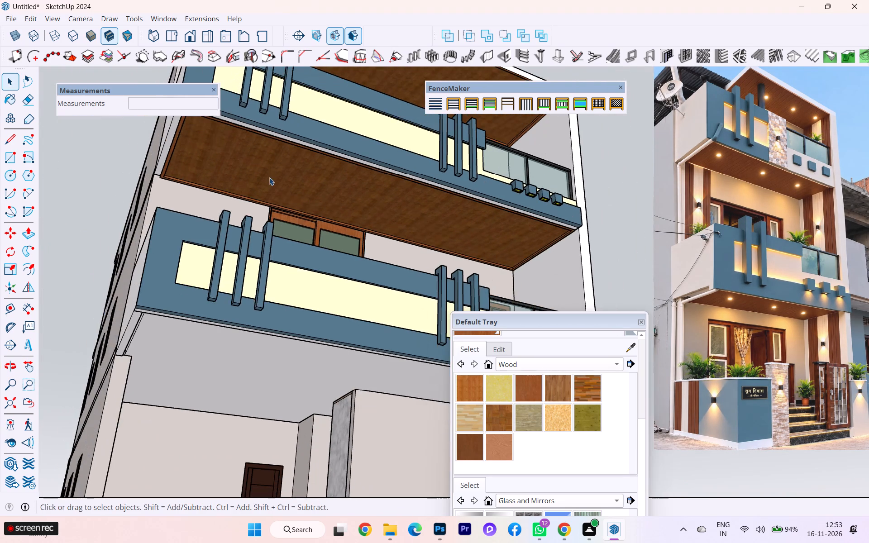
scroll(178, 122, "up", 3)
scroll(178, 122, "down", 2)
scroll(178, 122, "up", 1)
scroll(259, 135, "up", 4)
scroll(401, 148, "up", 4)
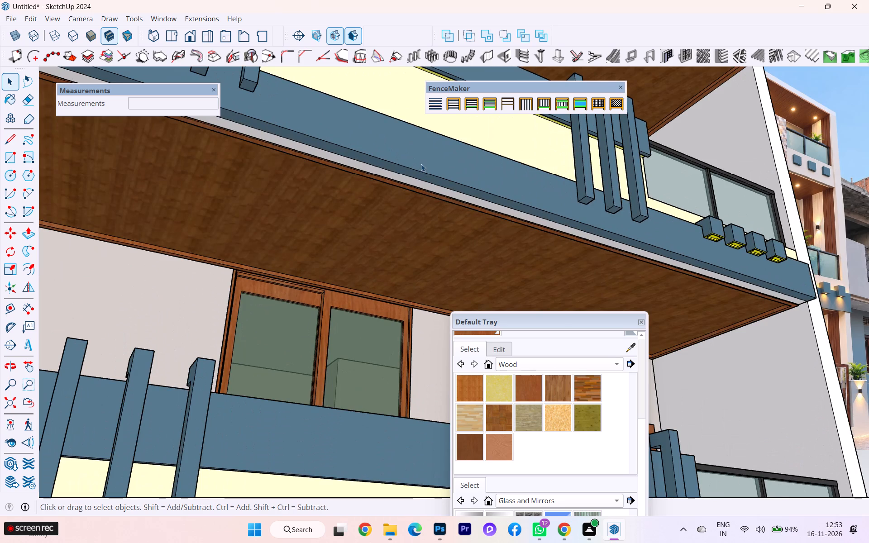
scroll(421, 164, "down", 2)
scroll(272, 189, "down", 2)
scroll(230, 197, "down", 2)
middle_click_drag(228, 190, 242, 180)
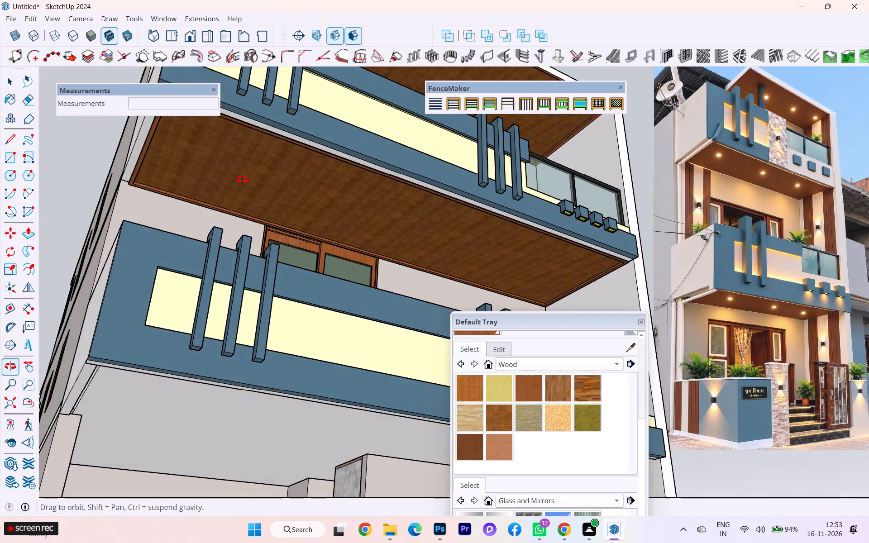
middle_click_drag(242, 180, 242, 179)
scroll(287, 163, "up", 7)
scroll(231, 205, "down", 2)
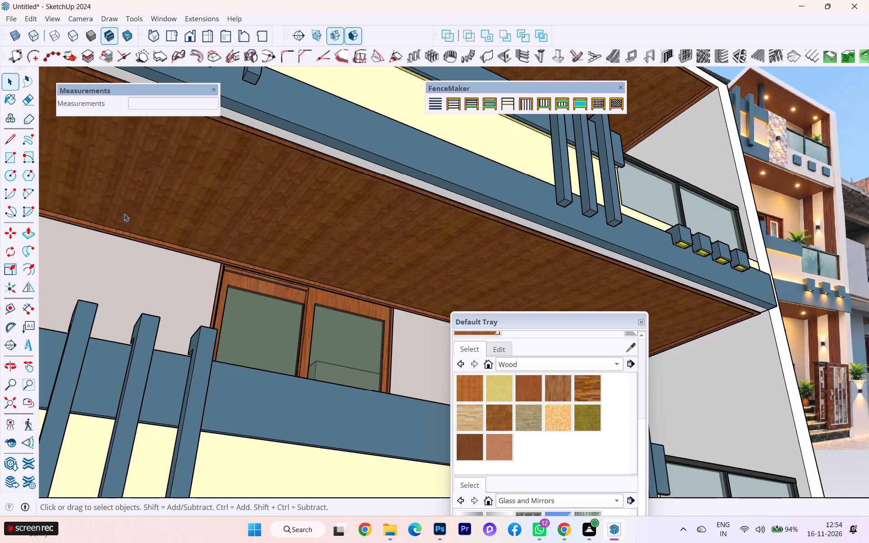
scroll(196, 251, "down", 1)
scroll(207, 257, "up", 1)
scroll(210, 257, "down", 2)
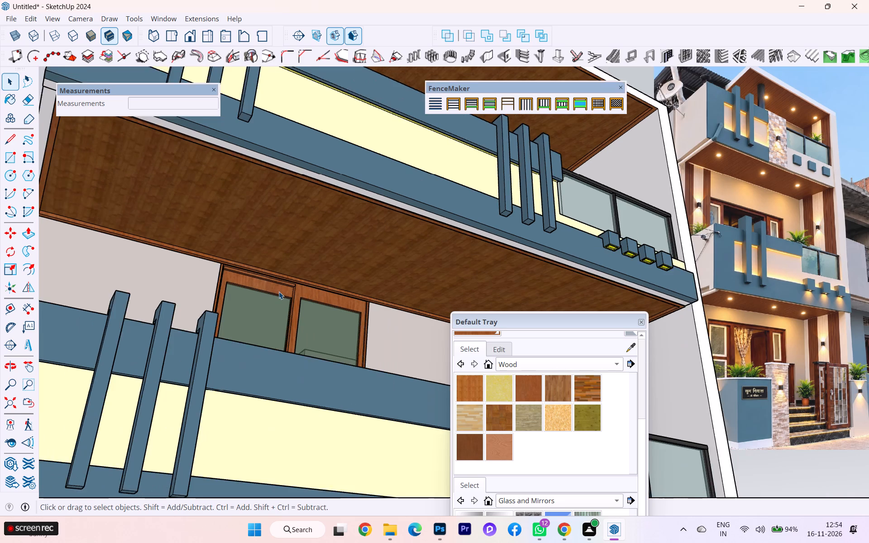
scroll(279, 291, "down", 5)
Examine the upper balcony's blue parapet and its underside's wooden edges from the front and from the open side.
middle_click_drag(266, 305, 171, 411)
scroll(300, 329, "down", 2)
scroll(264, 342, "up", 3)
scroll(264, 342, "down", 2)
scroll(264, 342, "up", 1)
scroll(304, 315, "up", 1)
scroll(305, 315, "down", 1)
scroll(306, 315, "up", 2)
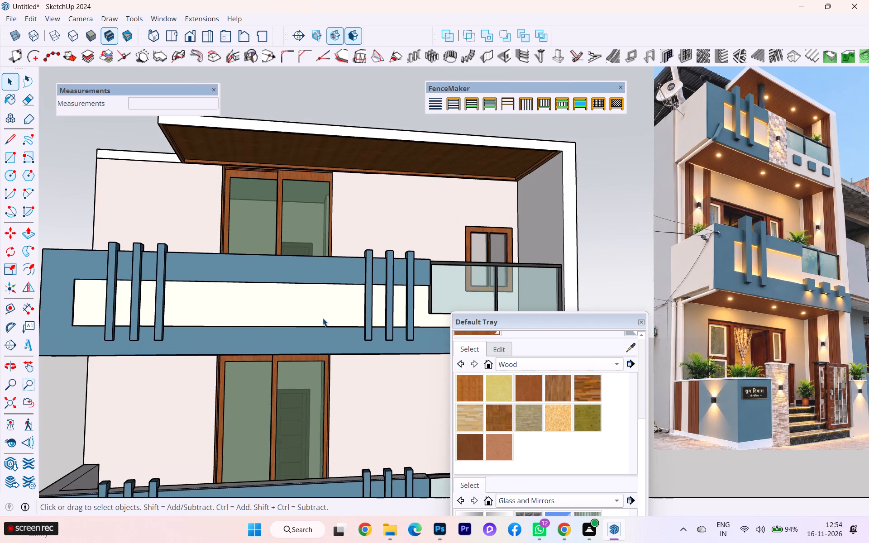
scroll(327, 314, "up", 2)
scroll(188, 297, "down", 1)
scroll(374, 340, "down", 1)
middle_click_drag(280, 330, 295, 287)
scroll(285, 290, "down", 3)
scroll(176, 295, "up", 1)
scroll(175, 295, "down", 1)
scroll(173, 294, "up", 3)
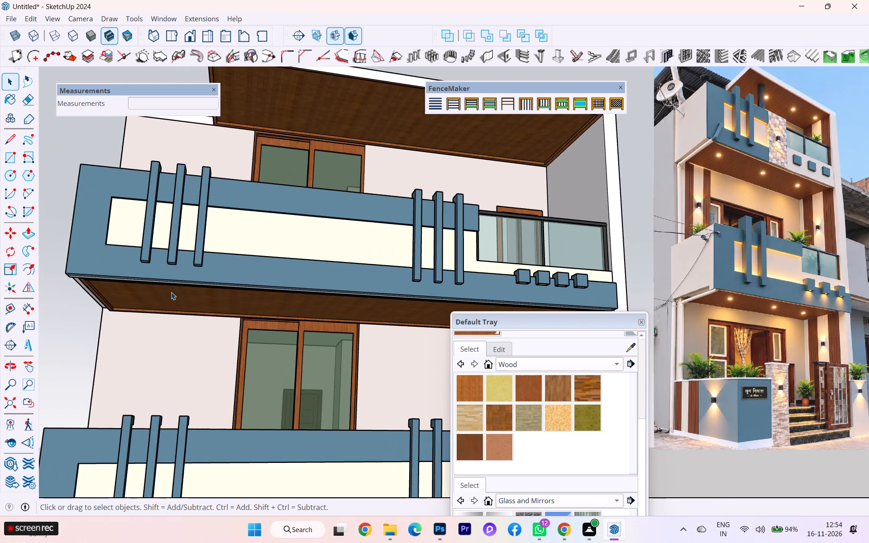
scroll(157, 294, "up", 2)
scroll(139, 298, "down", 4)
middle_click_drag(178, 309, 220, 292)
scroll(249, 265, "up", 7)
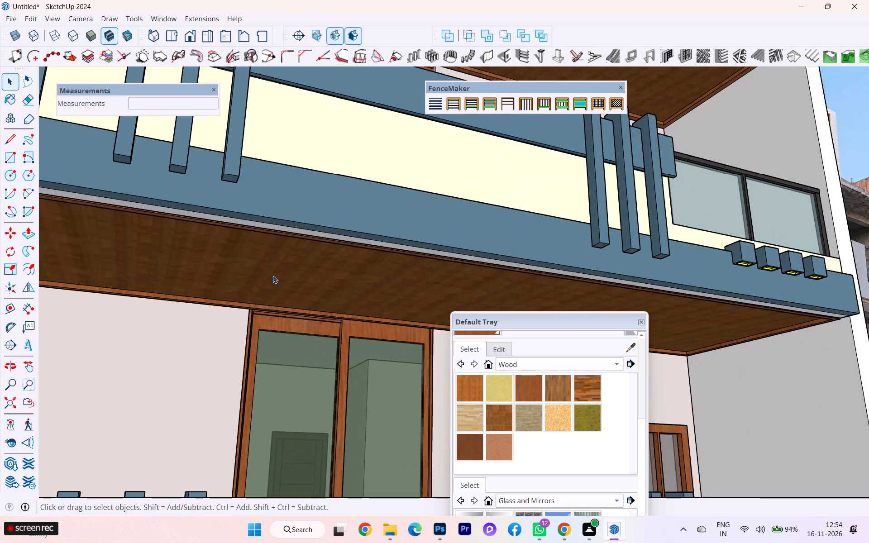
middle_click_drag(275, 276, 392, 276)
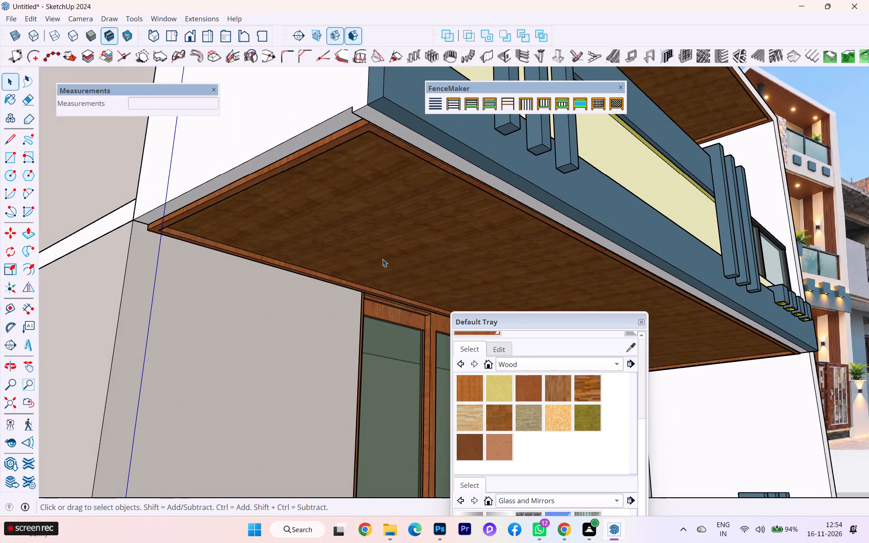
scroll(273, 245, "up", 1)
scroll(261, 243, "down", 4)
scroll(175, 256, "down", 3)
middle_click_drag(259, 267, 259, 267)
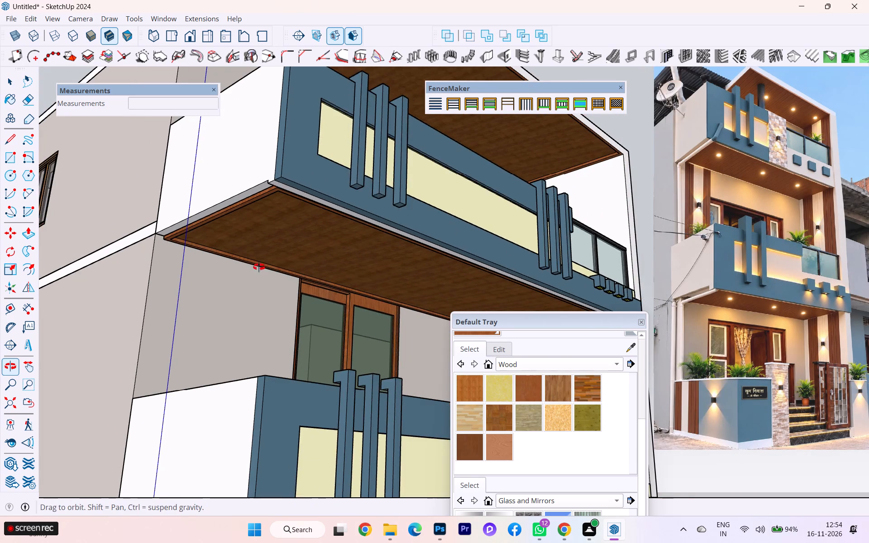
middle_click_drag(259, 267, 88, 297)
Examine the whole facade, the roof slab and the windowed outer wall behind the tall side wall.
scroll(331, 248, "down", 8)
middle_click_drag(325, 262, 323, 305)
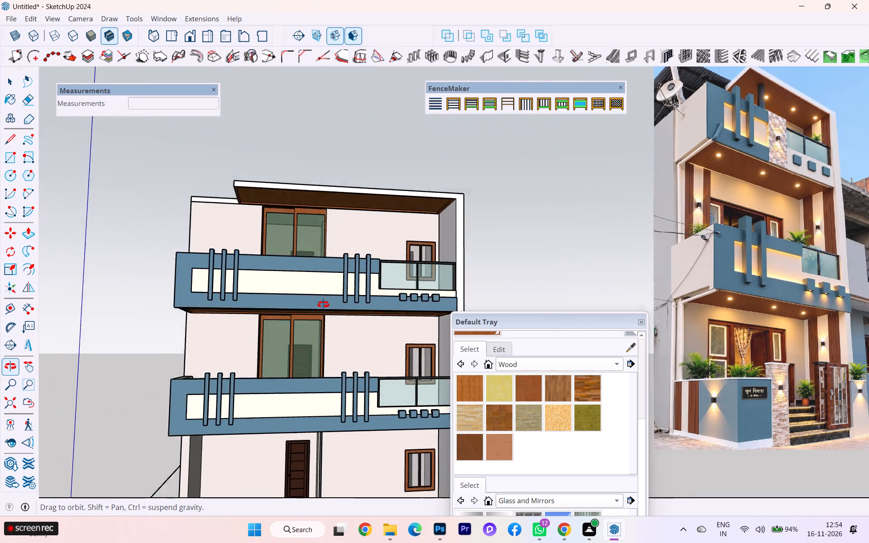
middle_click_drag(323, 305, 323, 329)
scroll(308, 274, "up", 2)
scroll(298, 240, "down", 3)
middle_click_drag(294, 253, 255, 318)
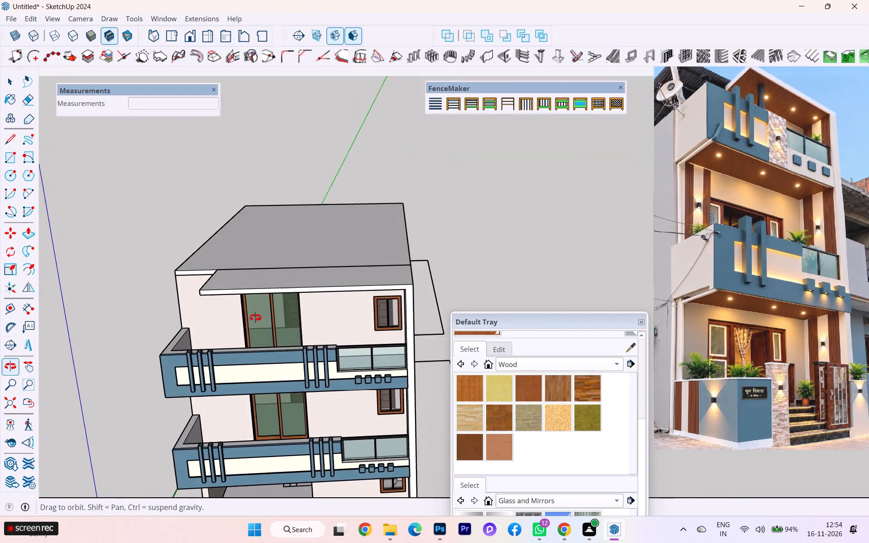
middle_click_drag(255, 318, 59, 308)
scroll(59, 308, "up", 1)
scroll(299, 276, "down", 2)
scroll(377, 264, "up", 6)
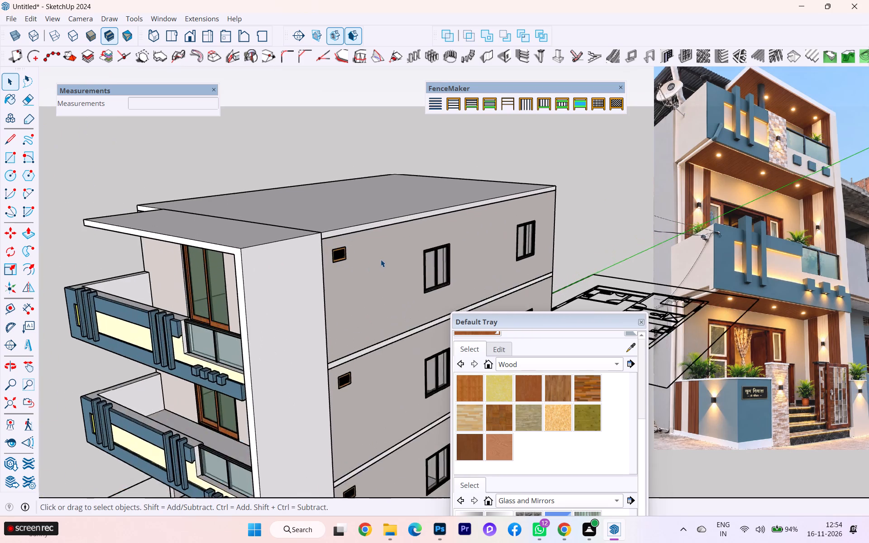
scroll(381, 259, "up", 2)
scroll(372, 228, "down", 2)
scroll(372, 228, "up", 3)
scroll(372, 228, "down", 1)
scroll(372, 228, "up", 9)
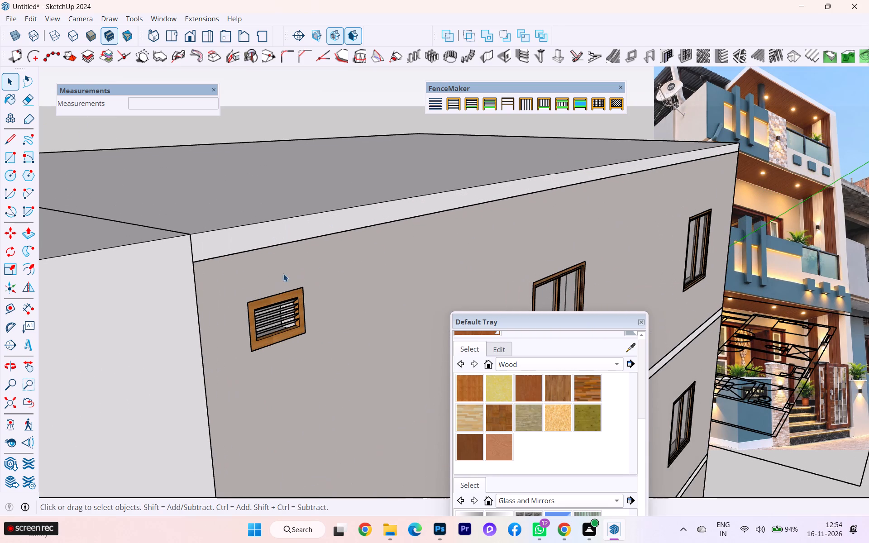
scroll(363, 250, "down", 2)
scroll(373, 248, "up", 1)
scroll(503, 214, "down", 5)
scroll(504, 214, "up", 1)
scroll(504, 214, "down", 4)
scroll(307, 219, "down", 5)
scroll(307, 219, "up", 1)
scroll(307, 219, "down", 1)
scroll(255, 222, "down", 1)
scroll(253, 223, "up", 2)
scroll(250, 224, "down", 1)
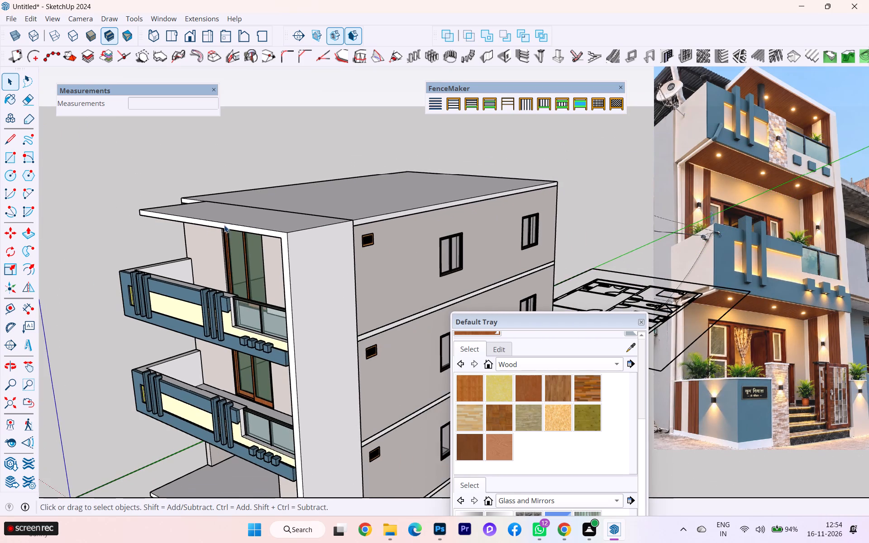
Examine the opposite outer wall with its windows, floor bands and the plain side faces of the balconies.
middle_click_drag(224, 225, 563, 239)
scroll(248, 249, "down", 1)
middle_click_drag(363, 248, 566, 237)
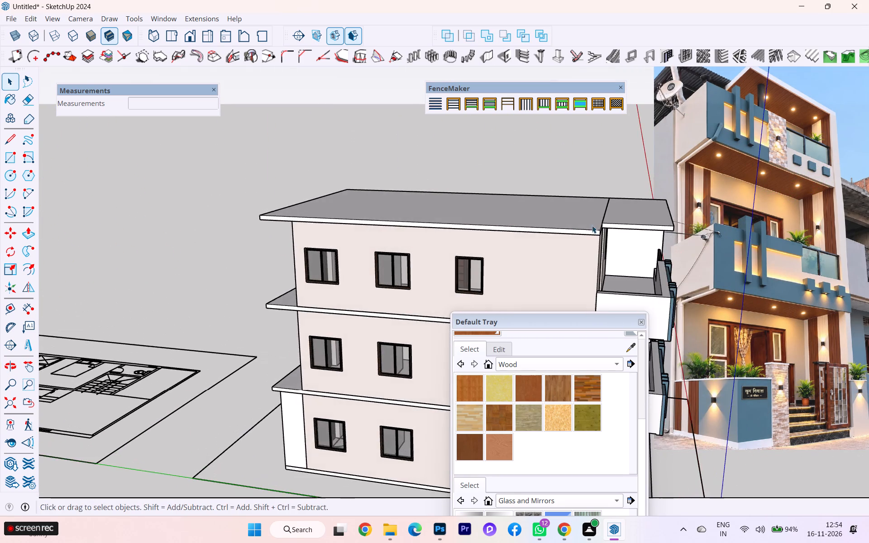
scroll(163, 244, "down", 3)
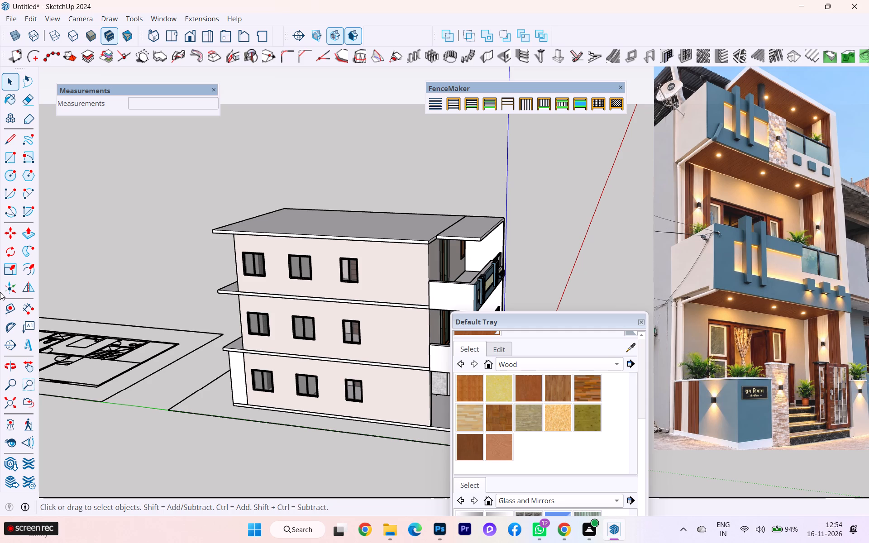
scroll(0, 324, "up", 2)
scroll(0, 314, "down", 2)
scroll(0, 312, "up", 1)
scroll(23, 188, "up", 5)
scroll(309, 247, "up", 2)
scroll(272, 243, "down", 1)
scroll(268, 243, "up", 1)
scroll(259, 242, "down", 1)
scroll(254, 241, "up", 1)
scroll(60, 227, "down", 2)
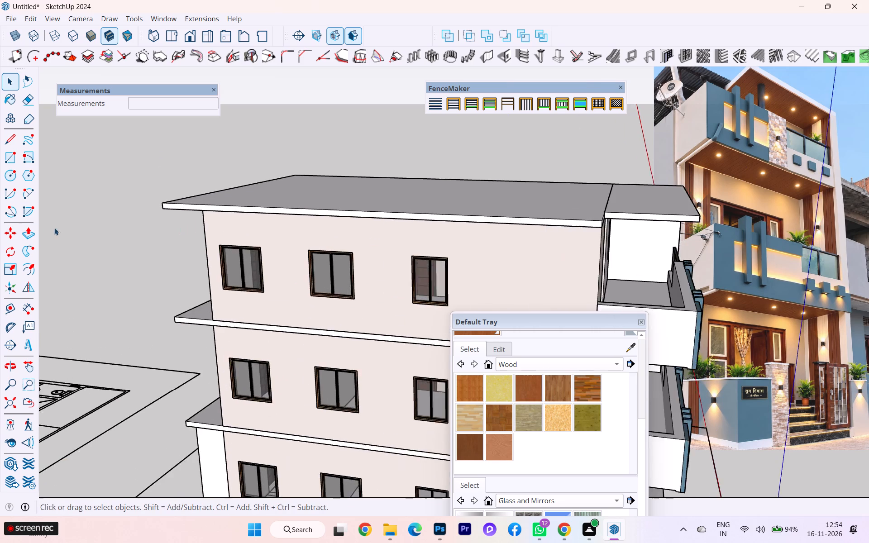
scroll(54, 228, "down", 9)
scroll(15, 233, "up", 1)
scroll(19, 235, "down", 1)
scroll(363, 320, "up", 14)
scroll(404, 299, "down", 1)
scroll(407, 295, "up", 1)
middle_click_drag(448, 283, 334, 284)
scroll(354, 241, "down", 5)
scroll(356, 241, "up", 2)
scroll(435, 231, "down", 3)
scroll(435, 231, "up", 2)
scroll(435, 231, "down", 8)
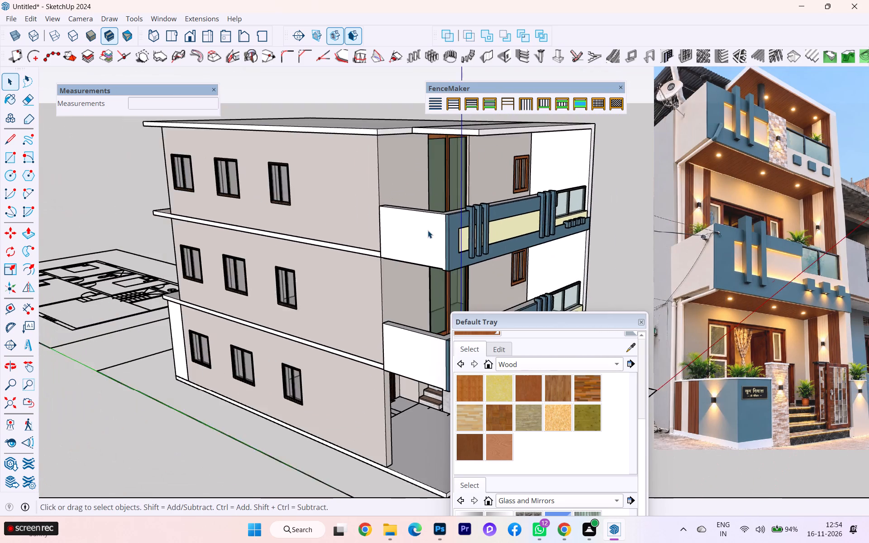
Examine the front facade's balconies and the ground-floor porch against the reference photo.
scroll(428, 225, "down", 6)
middle_click_drag(440, 230, 380, 229)
scroll(488, 208, "up", 8)
scroll(489, 208, "down", 1)
scroll(489, 208, "up", 3)
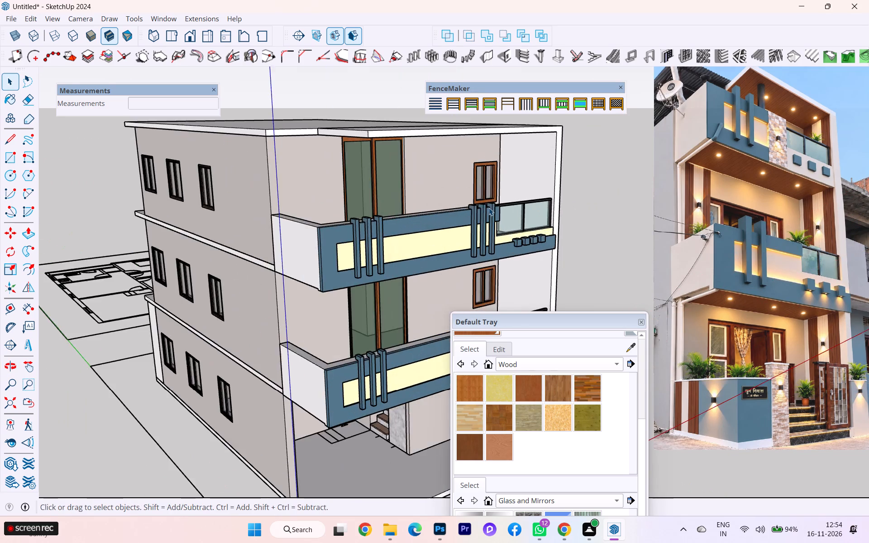
scroll(489, 208, "up", 3)
middle_click_drag(473, 220, 418, 219)
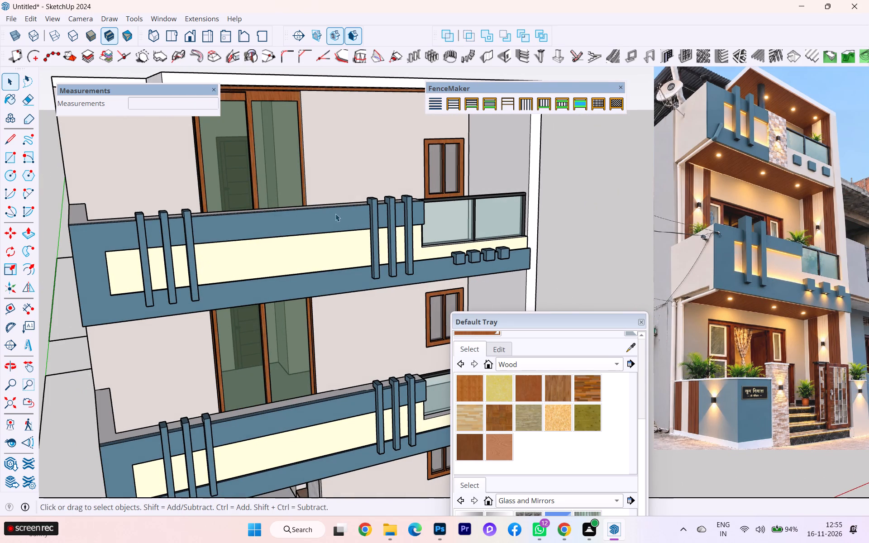
scroll(251, 282, "down", 5)
middle_click_drag(264, 319, 234, 271)
scroll(306, 357, "up", 2)
scroll(305, 358, "down", 1)
scroll(305, 358, "up", 1)
scroll(345, 329, "up", 1)
scroll(480, 303, "up", 5)
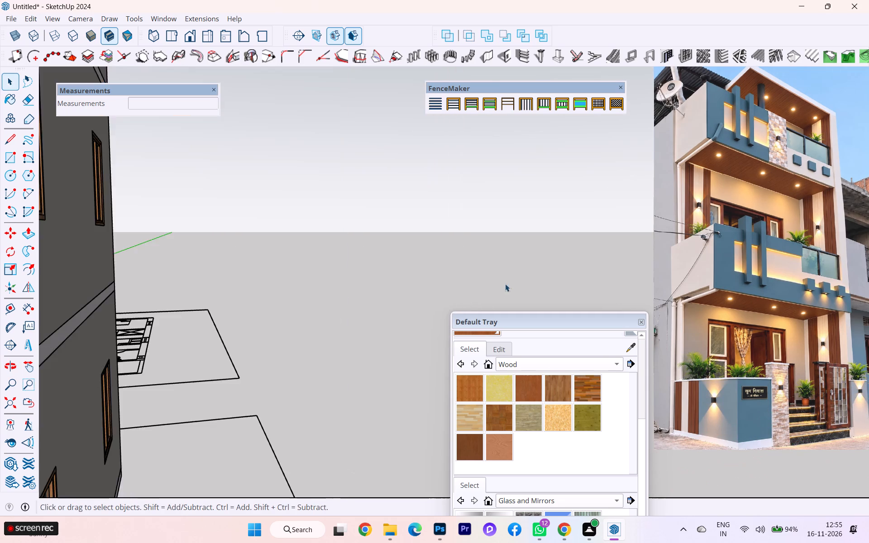
scroll(516, 272, "down", 2)
scroll(516, 271, "up", 1)
scroll(516, 271, "down", 7)
scroll(290, 403, "up", 2)
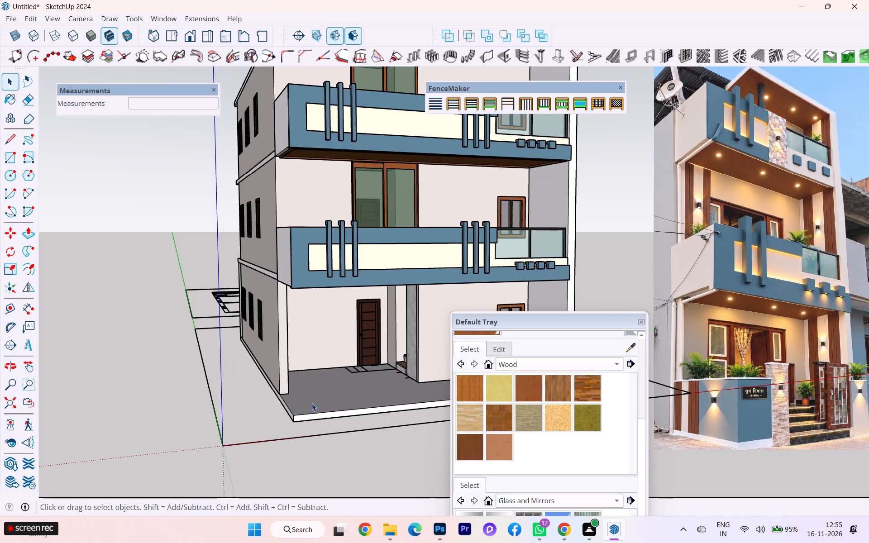
Draw a rectangle about 10" by 7' 3 1/2" on the porch floor, from the side wall's front end to the slab's front edge.
scroll(309, 403, "down", 1)
middle_click_drag(266, 410, 243, 432)
scroll(281, 419, "up", 2)
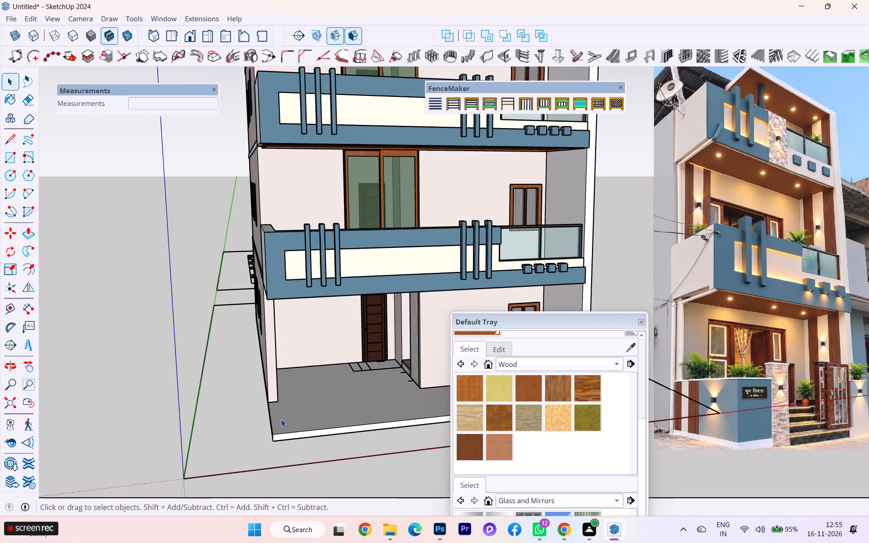
scroll(281, 419, "up", 4)
key("r")
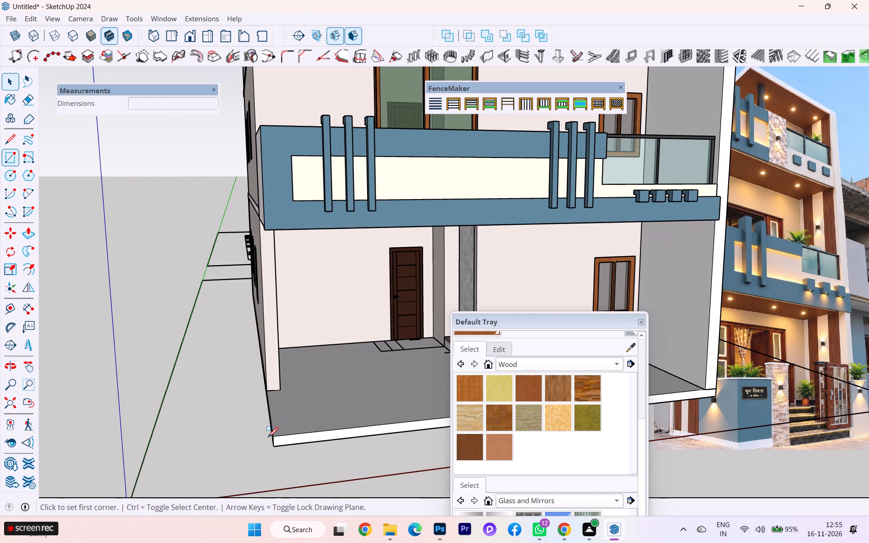
key("Return")
scroll(288, 411, "up", 3)
scroll(271, 373, "up", 4)
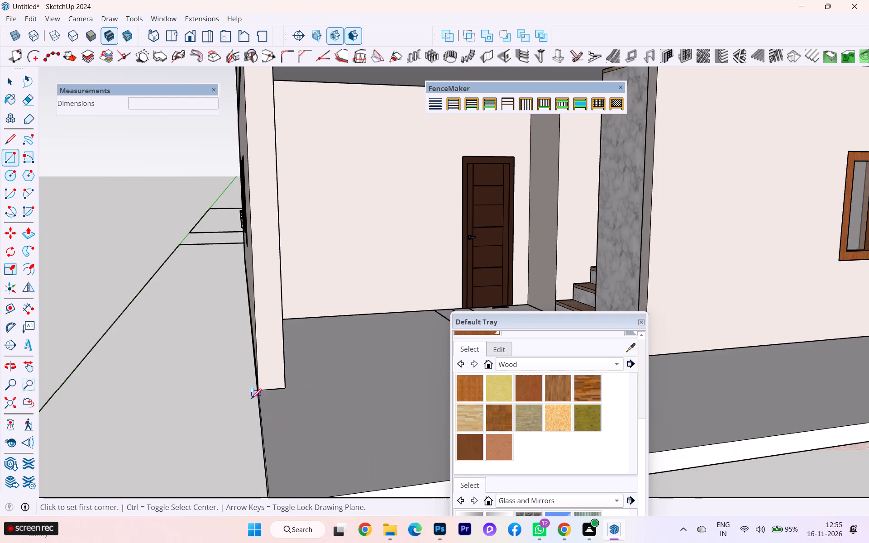
left_click(257, 391)
left_click(287, 389)
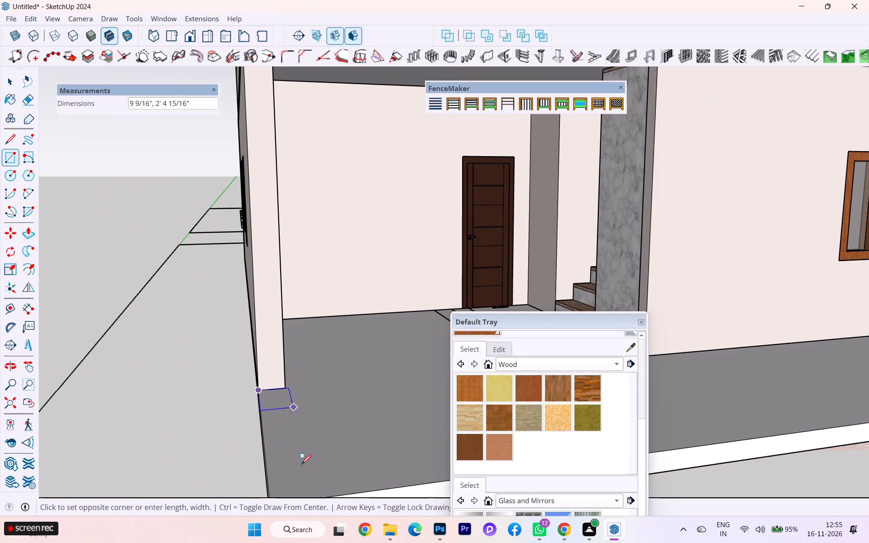
scroll(297, 445, "down", 4)
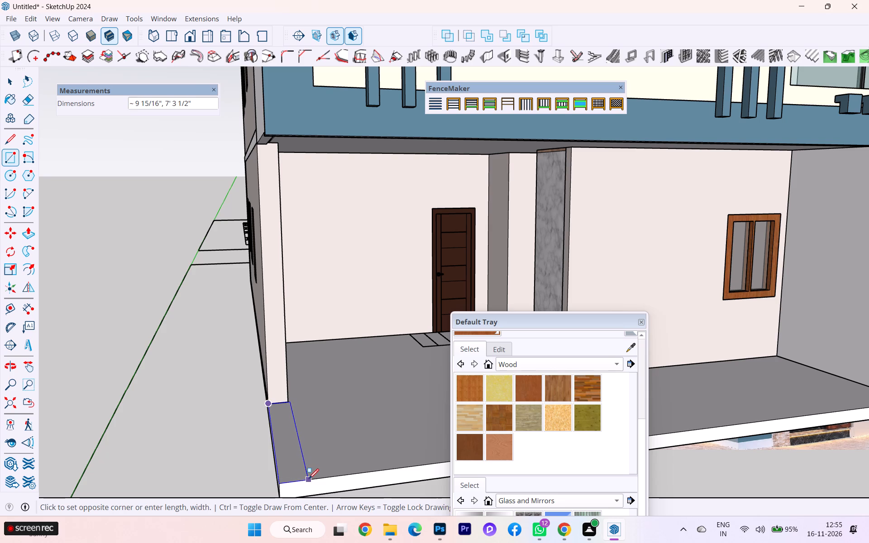
left_click(309, 479)
Make the narrow rectangular strip at the porch floor's side edge a group.
middle_click_drag(315, 454, 233, 458)
scroll(234, 379, "up", 3)
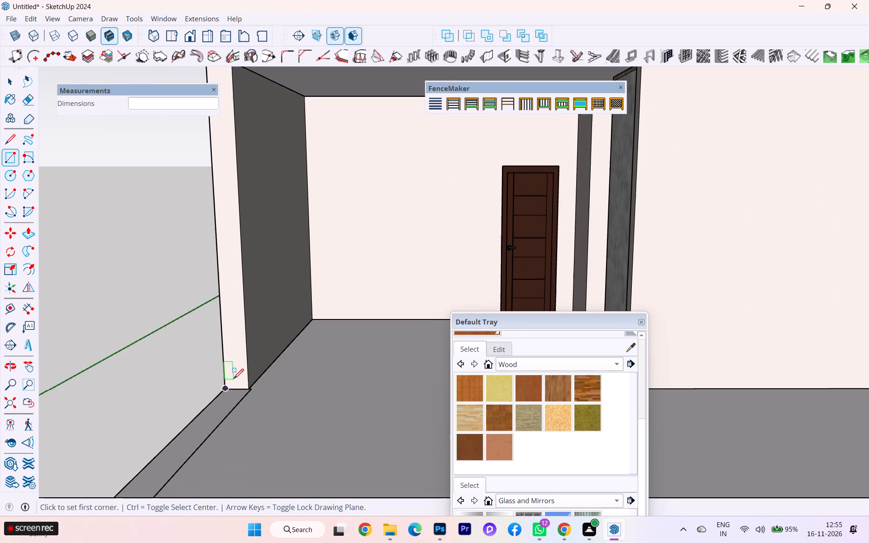
left_click(15, 89)
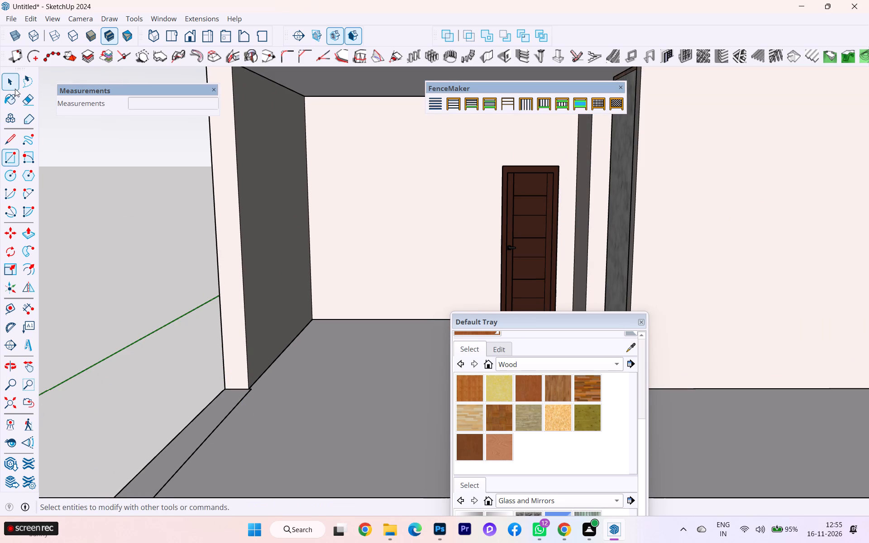
left_click(213, 415)
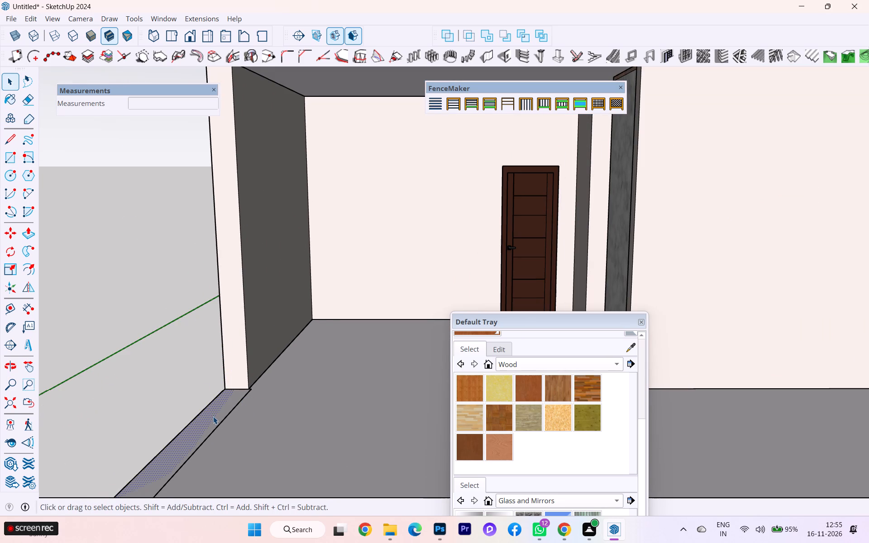
right_click(214, 417)
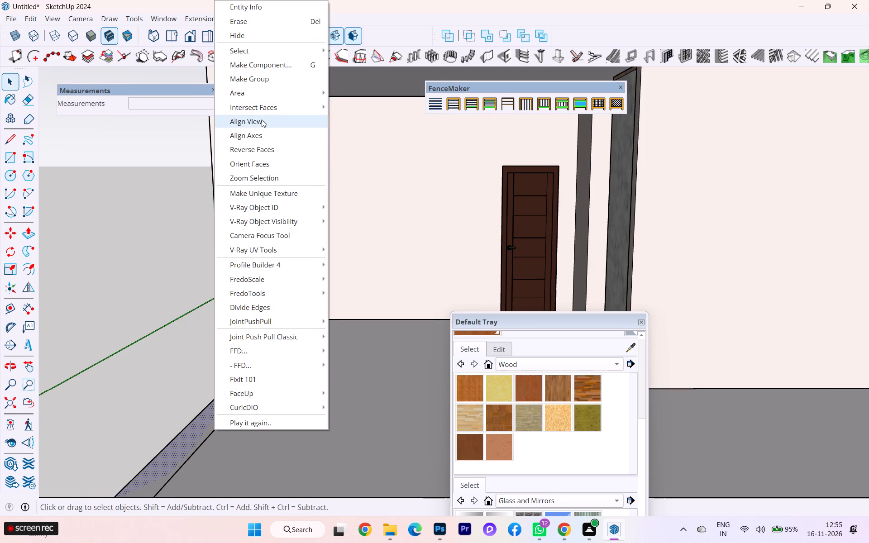
left_click(262, 79)
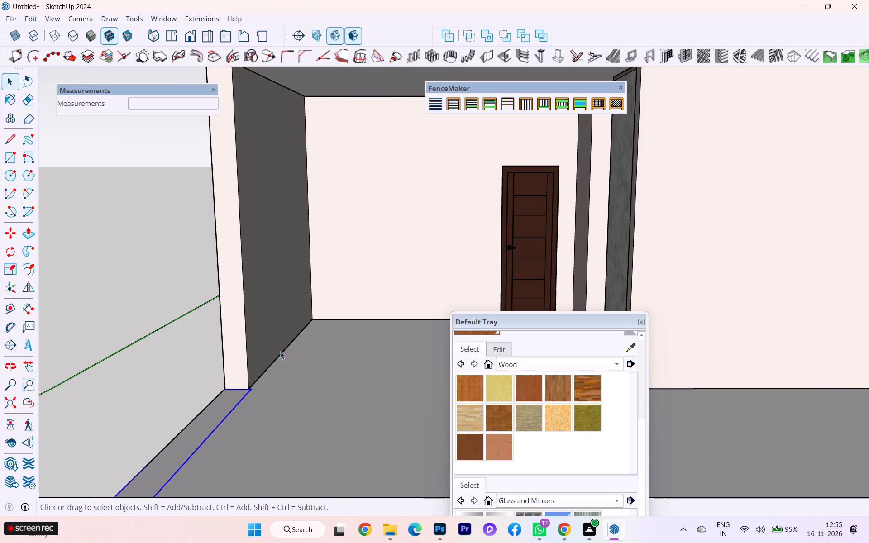
Inside the strip's group, extrude the face upward 4' into a low porch boundary wall, and leave the group.
double_click(215, 418)
left_click(215, 418)
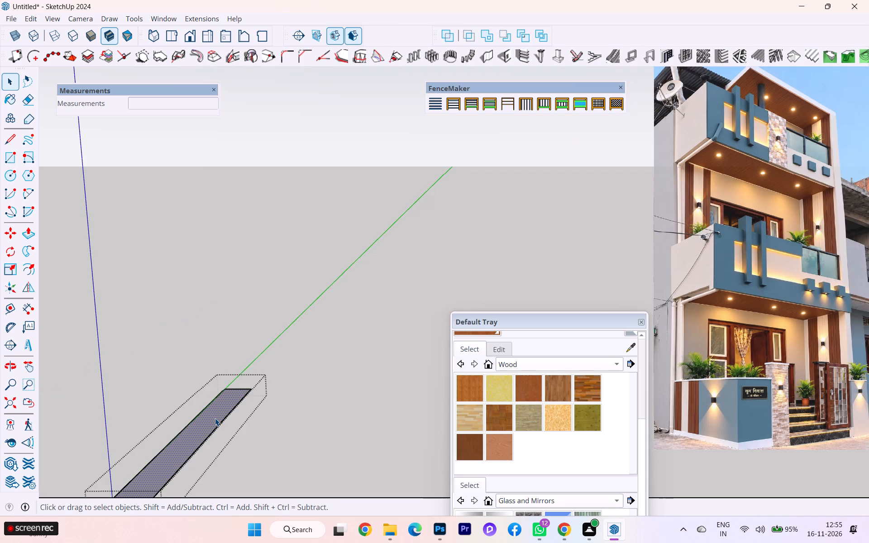
key("h")
key("Return")
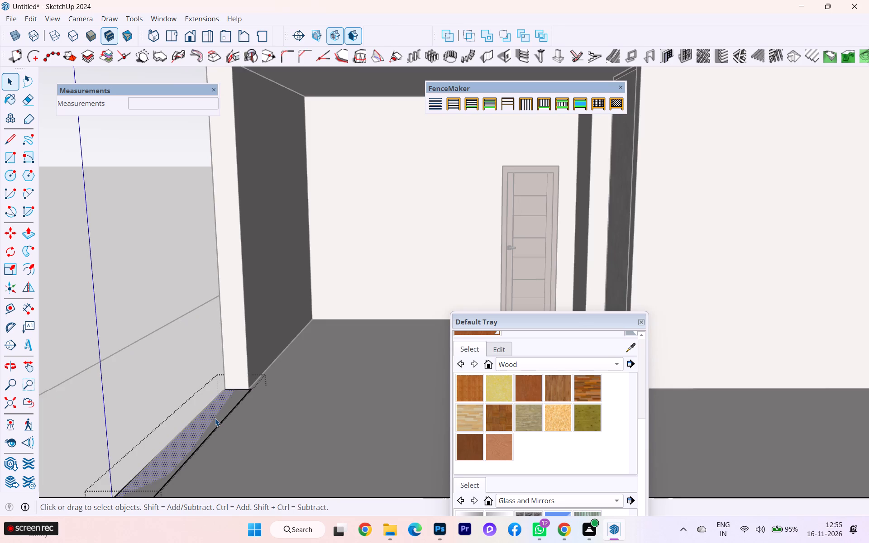
key("p")
key("Return")
scroll(215, 418, "up", 1)
left_click(223, 412)
scroll(193, 267, "down", 1)
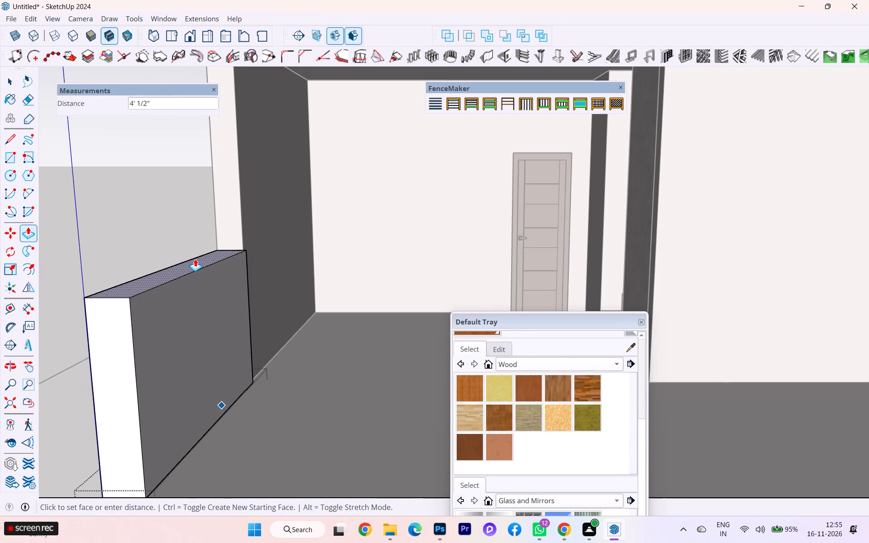
scroll(229, 256, "down", 5)
middle_click_drag(234, 276, 275, 342)
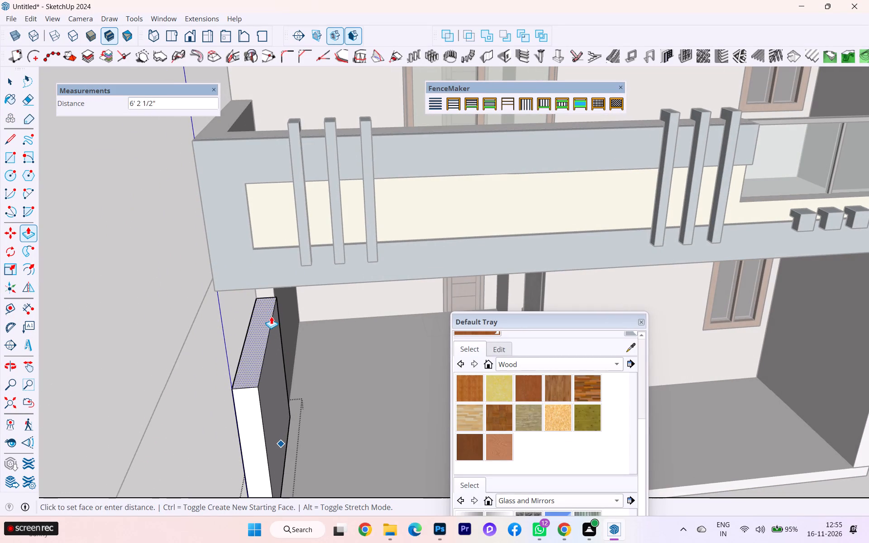
scroll(215, 314, "down", 11)
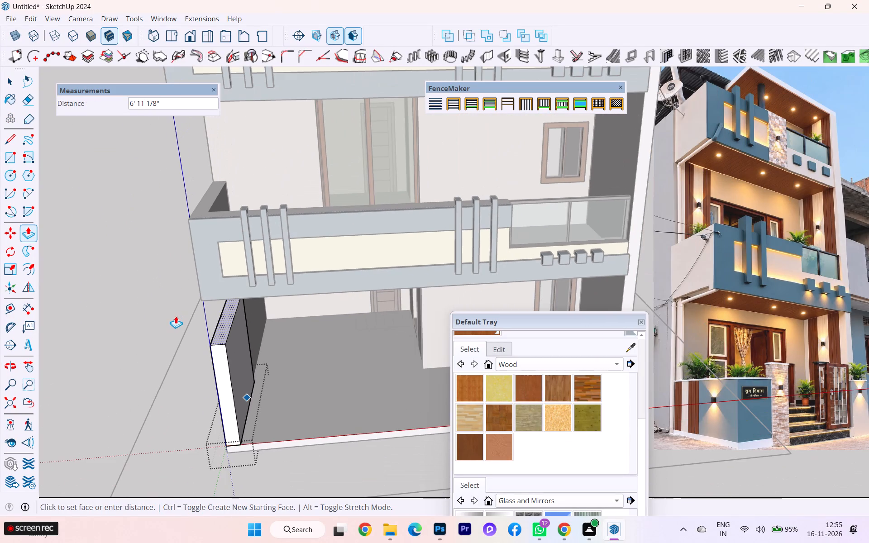
middle_click_drag(186, 319, 300, 315)
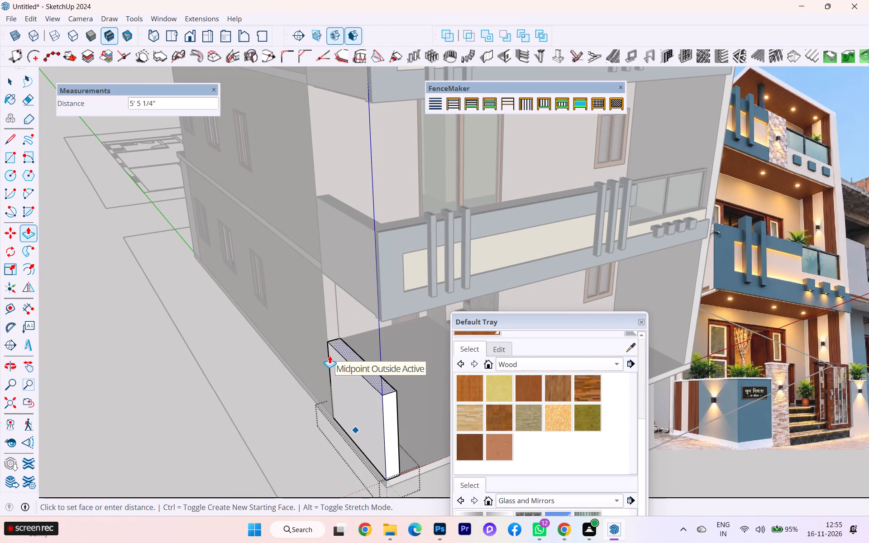
type("4'")
key("Return")
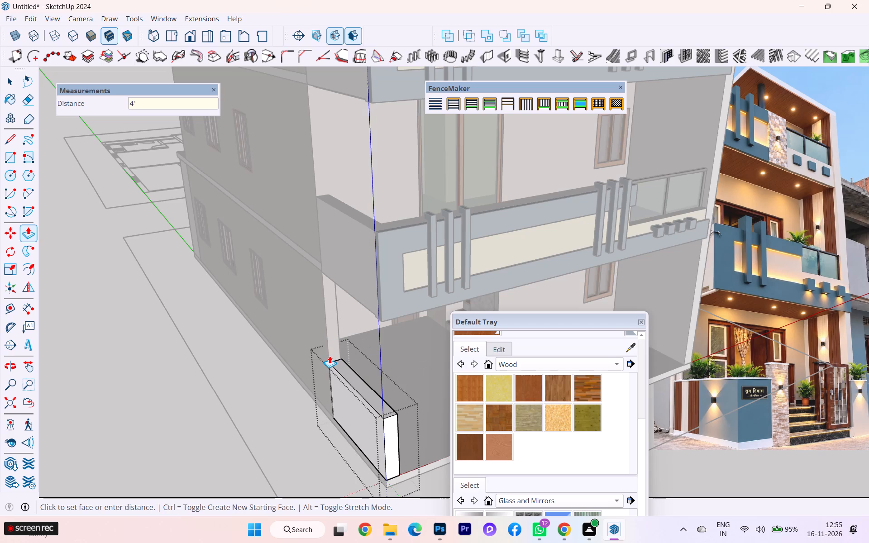
left_click(10, 79)
left_click(169, 357)
Inside the house wall group, copy the ground-floor side wall's inner front vertical edge 6" inward along the wall.
scroll(339, 394, "down", 1)
middle_click_drag(339, 398, 44, 384)
scroll(196, 290, "up", 3)
scroll(244, 276, "up", 2)
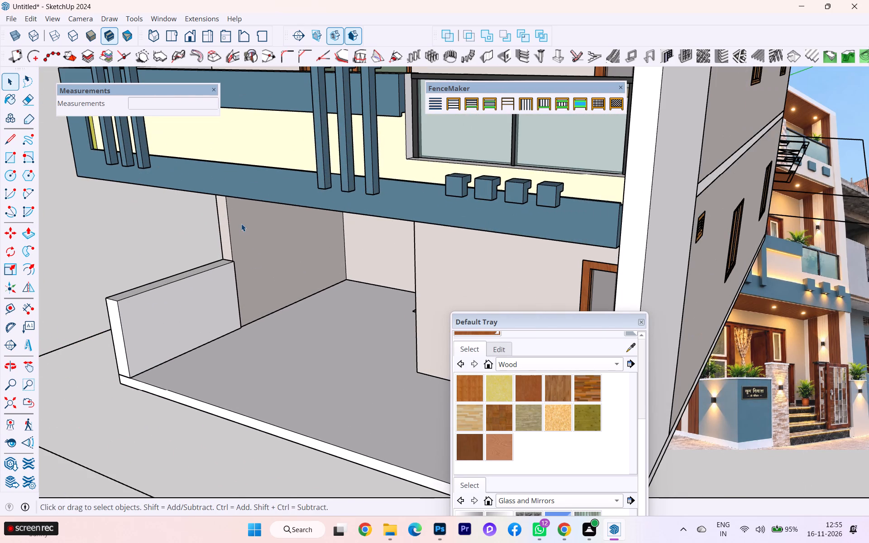
double_click(227, 239)
double_click(234, 233)
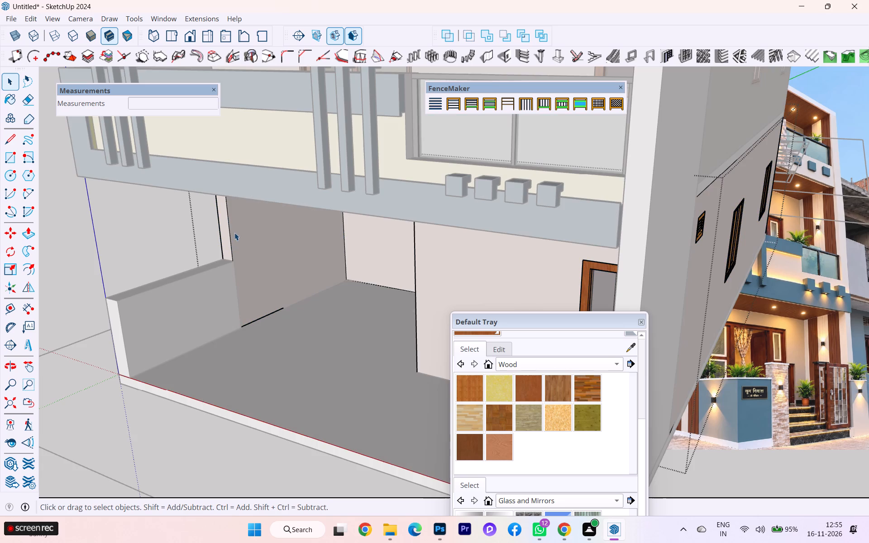
left_click(232, 237)
scroll(232, 237, "up", 3)
scroll(232, 237, "down", 2)
scroll(232, 237, "up", 1)
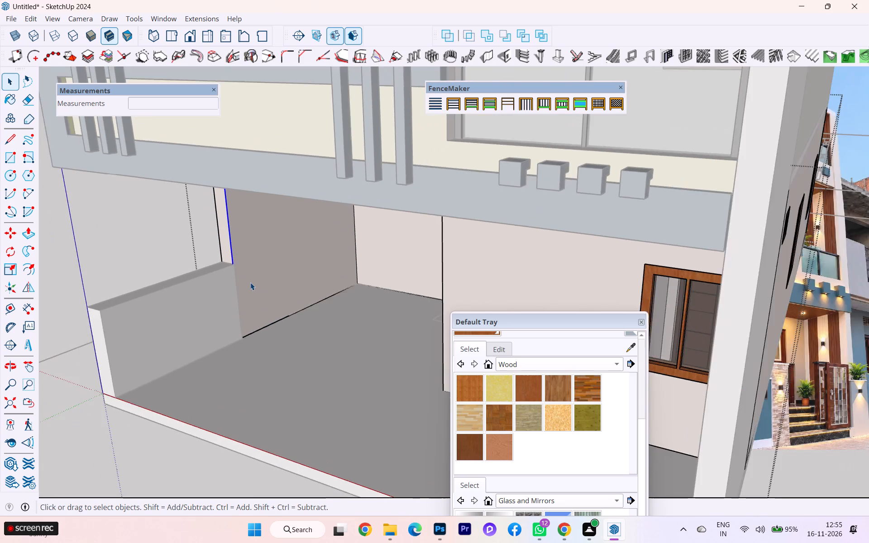
scroll(250, 282, "up", 7)
scroll(285, 342, "up", 2)
scroll(292, 348, "down", 1)
scroll(293, 350, "up", 7)
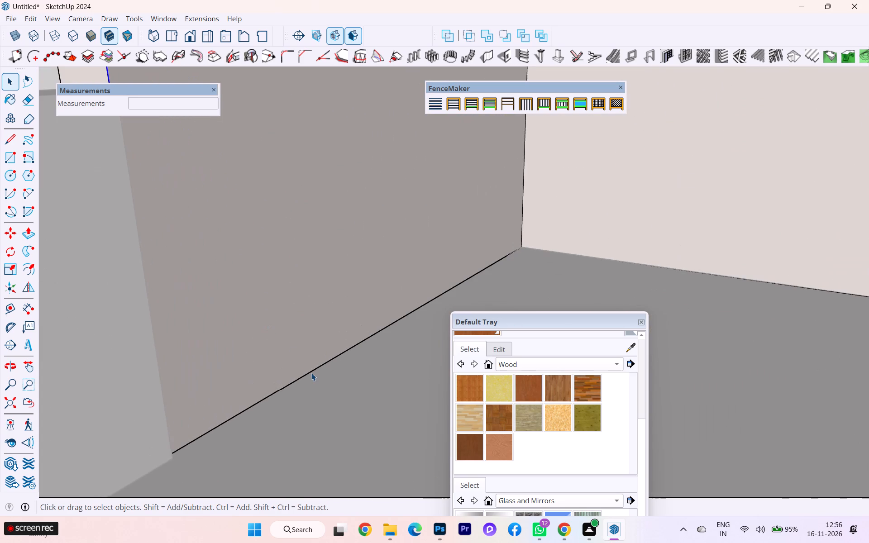
scroll(200, 314, "down", 7)
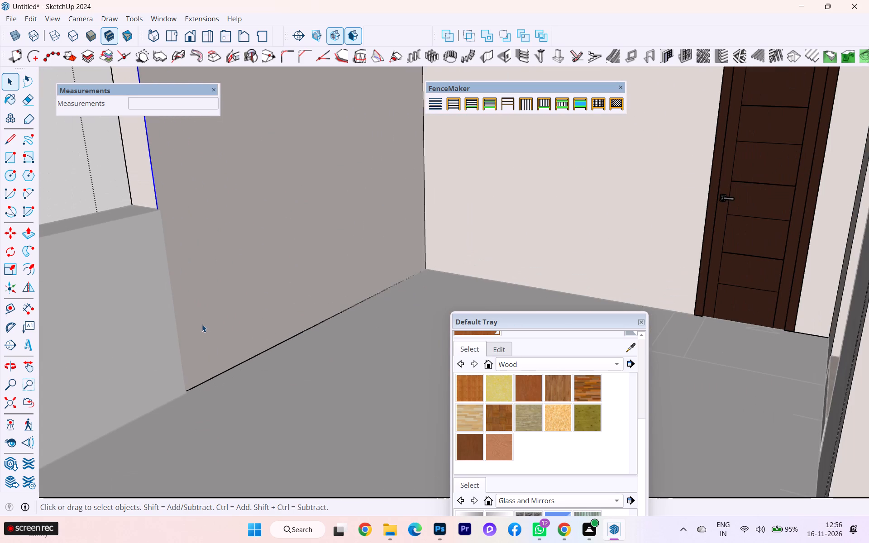
key("m")
key("Return")
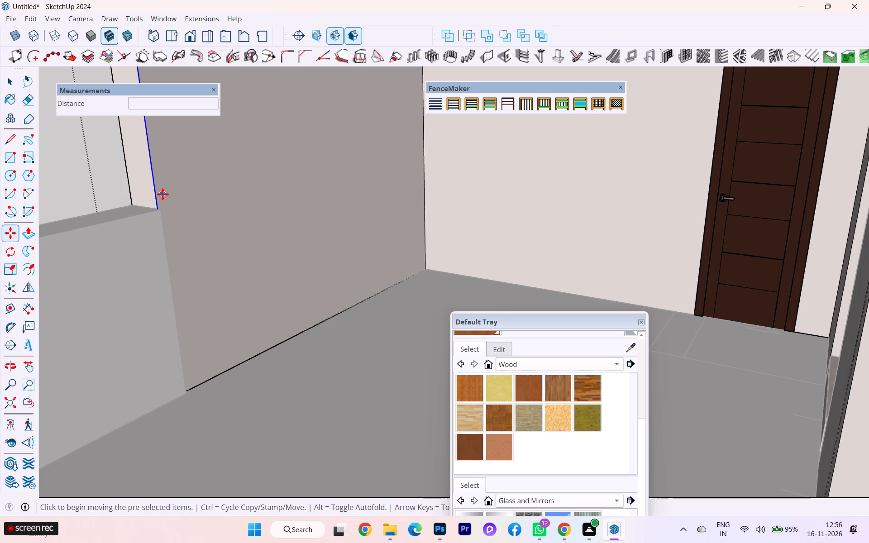
left_click(156, 184)
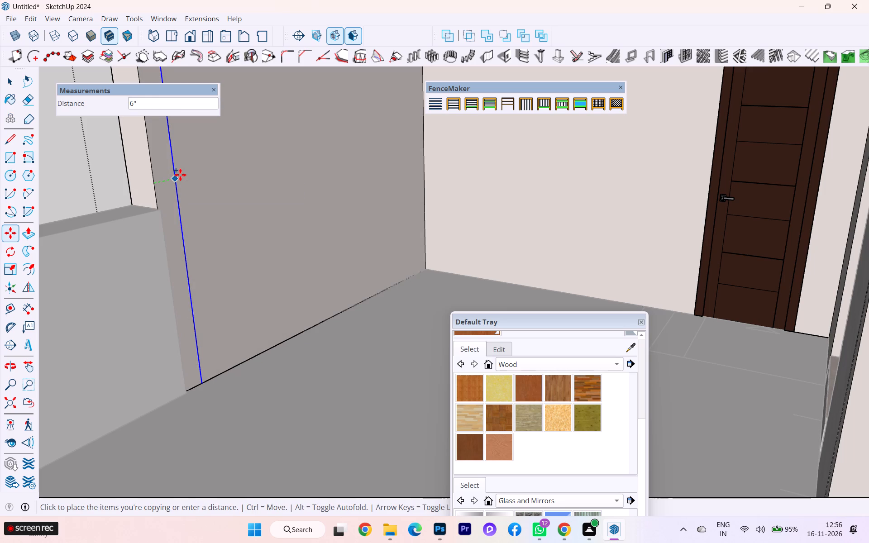
key("6")
key("Return")
Extrude the side wall's 6"-wide front strip about 5' 10 3/4" across the porch to the upper-floor glazed door's edge, and leave the wall group.
scroll(286, 329, "down", 2)
scroll(291, 332, "up", 1)
scroll(293, 333, "down", 1)
scroll(301, 340, "up", 1)
scroll(301, 340, "down", 1)
scroll(347, 350, "up", 1)
scroll(378, 361, "down", 2)
scroll(395, 368, "up", 1)
scroll(396, 368, "down", 7)
scroll(405, 371, "up", 1)
middle_click_drag(375, 345, 387, 306)
scroll(298, 193, "up", 1)
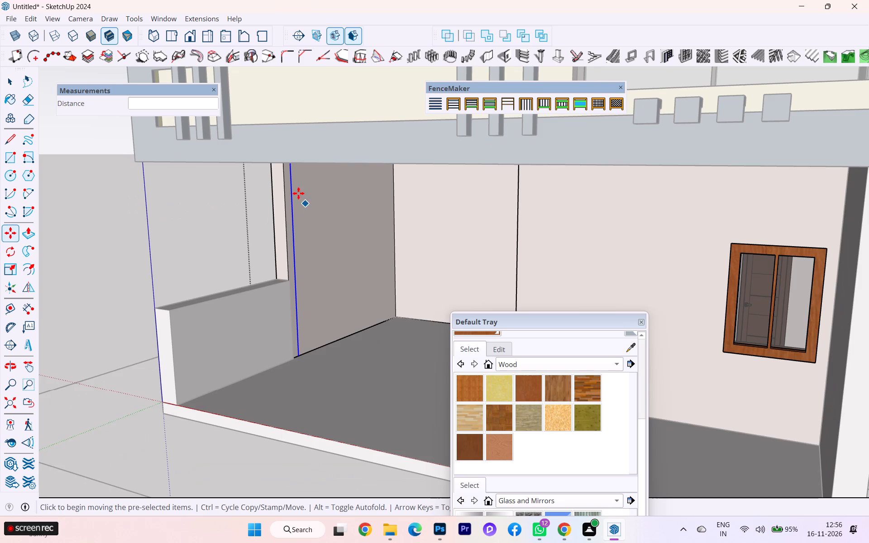
scroll(298, 193, "up", 2)
middle_click_drag(302, 162, 304, 147)
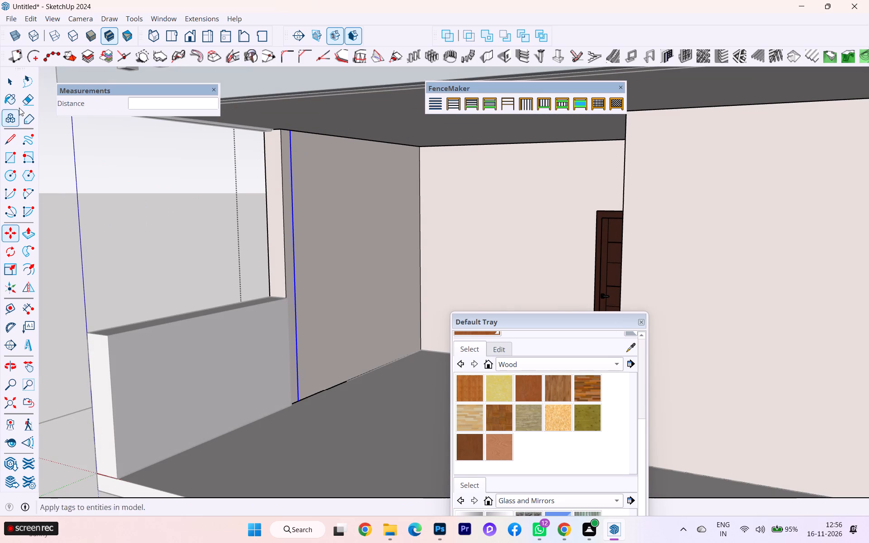
left_click(30, 233)
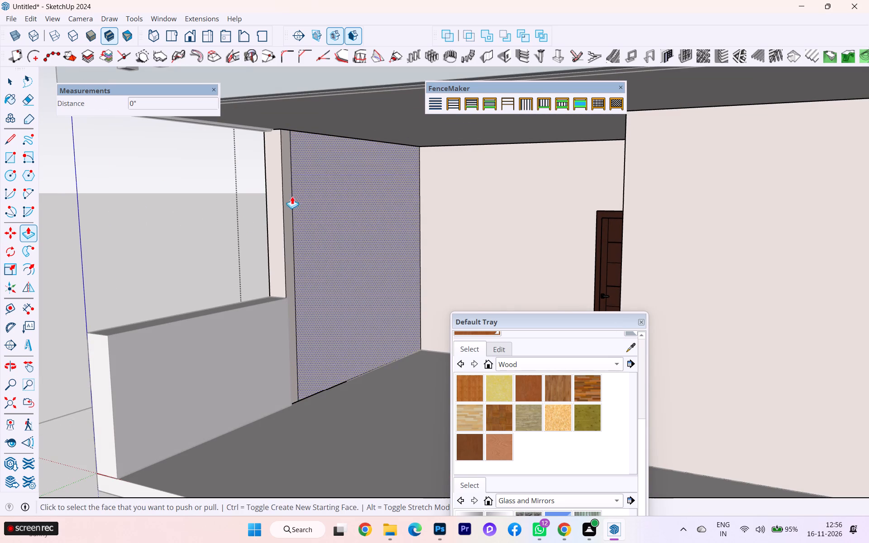
left_click(286, 197)
scroll(306, 203, "down", 3)
middle_click_drag(348, 219, 385, 220)
middle_click_drag(385, 220, 430, 228)
scroll(427, 228, "down", 4)
scroll(423, 232, "up", 2)
scroll(423, 233, "down", 3)
scroll(416, 233, "up", 1)
scroll(415, 233, "down", 6)
scroll(412, 242, "up", 2)
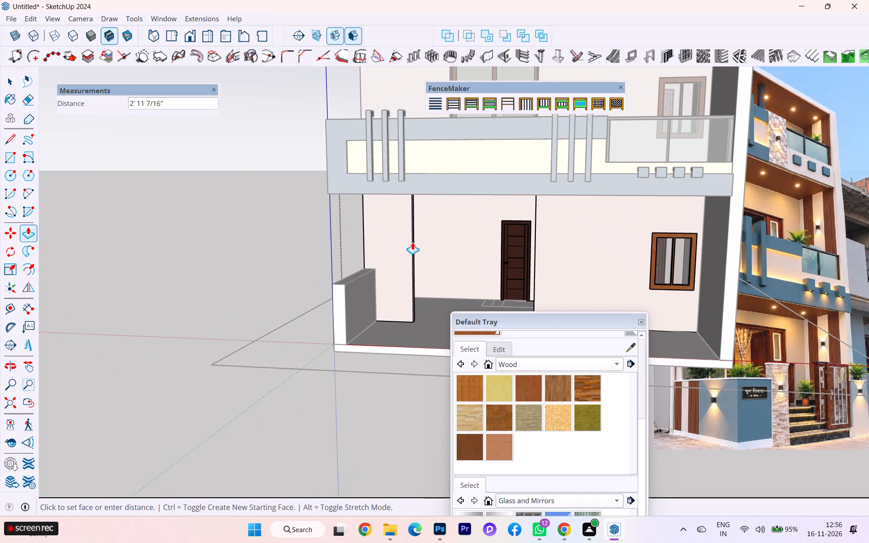
scroll(412, 242, "down", 2)
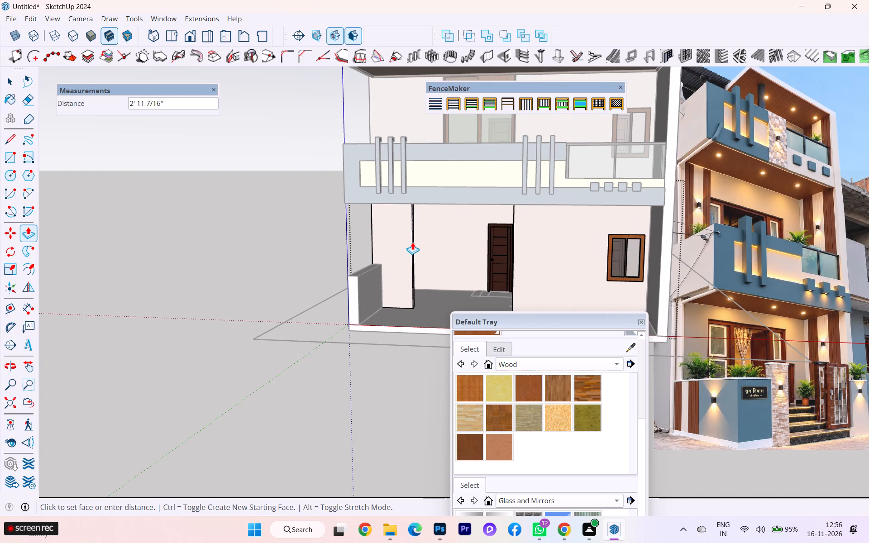
scroll(412, 242, "up", 1)
scroll(412, 242, "down", 1)
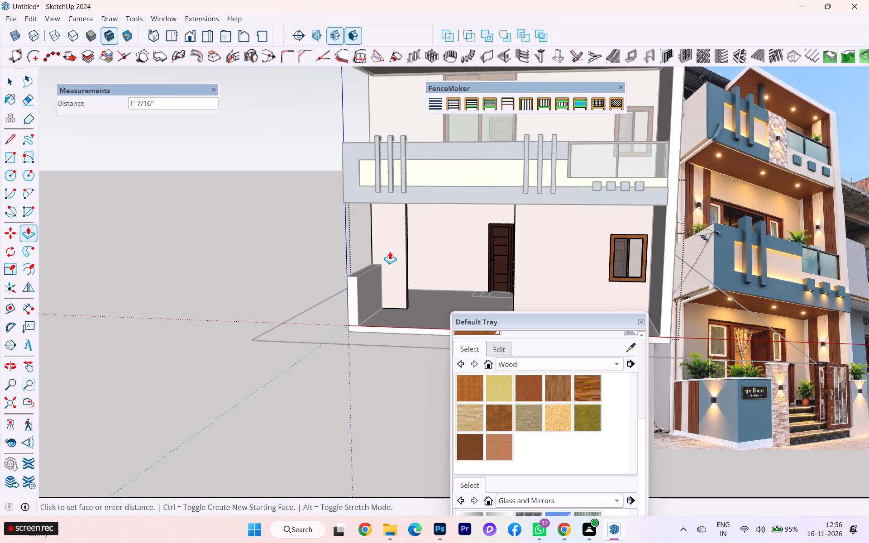
scroll(391, 254, "up", 1)
scroll(393, 257, "down", 2)
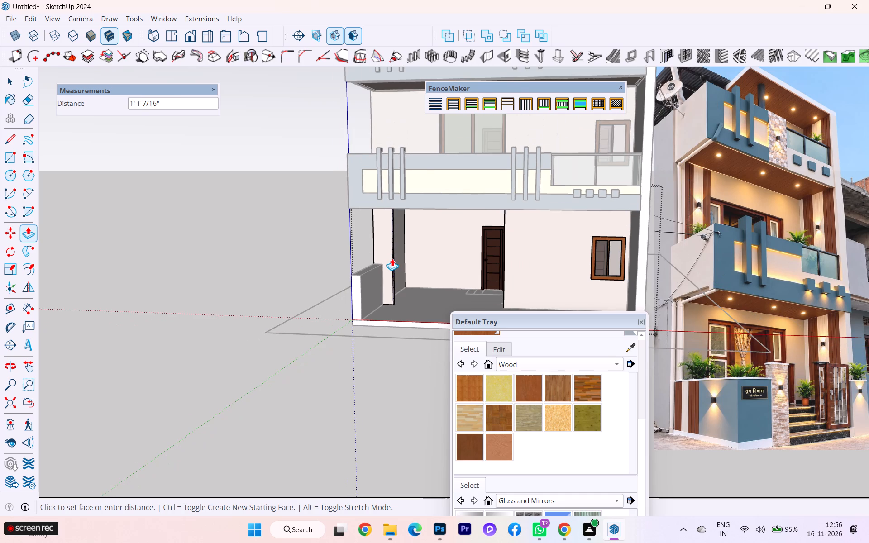
scroll(392, 258, "down", 1)
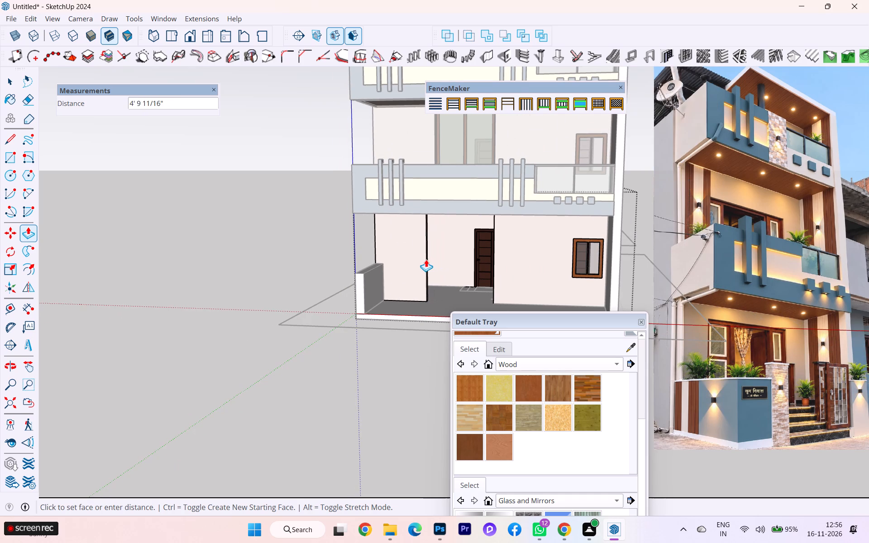
scroll(410, 259, "down", 1)
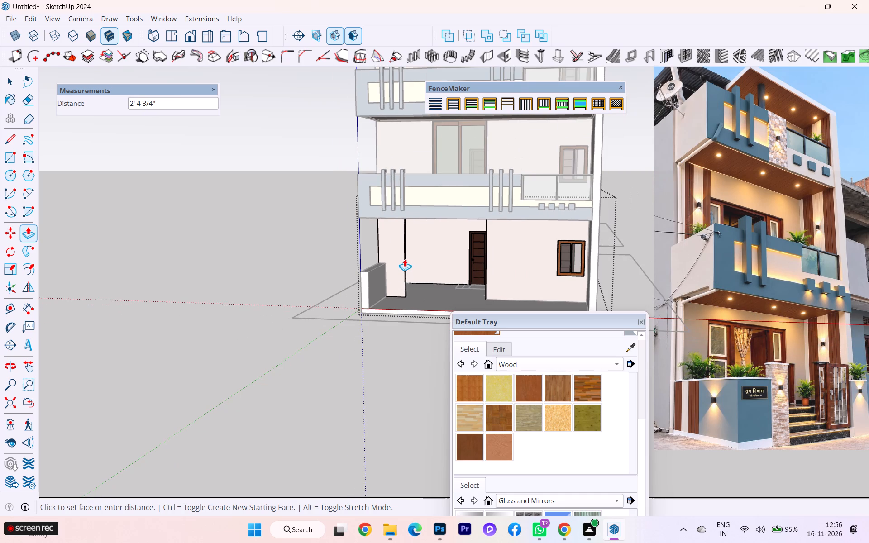
scroll(401, 259, "down", 1)
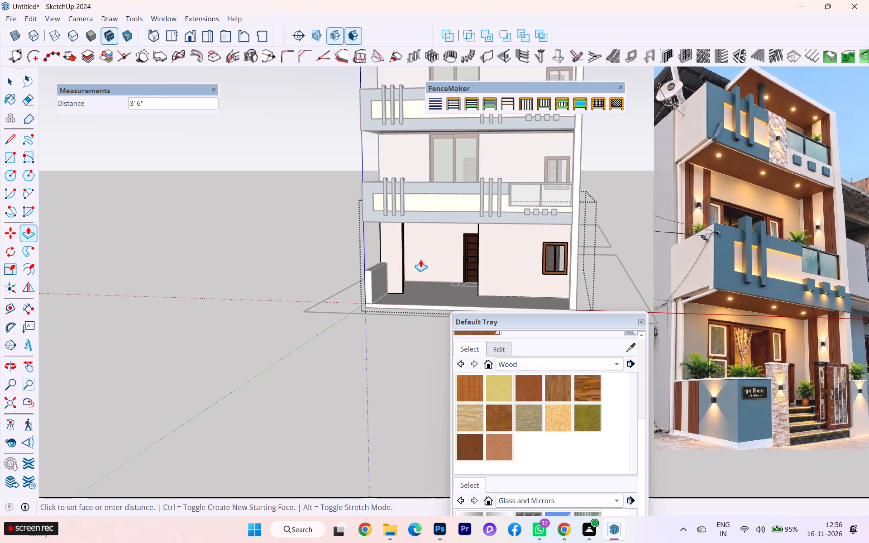
scroll(400, 258, "down", 3)
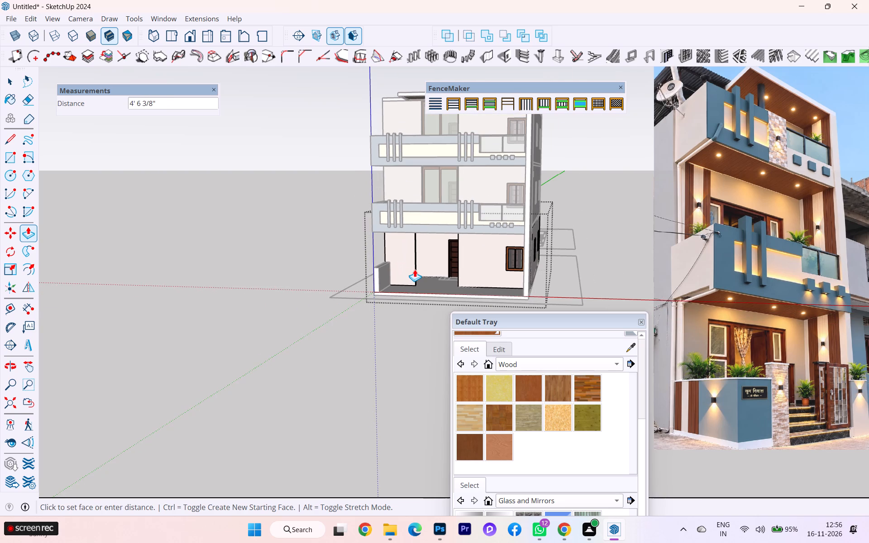
scroll(415, 269, "up", 1)
scroll(415, 269, "down", 2)
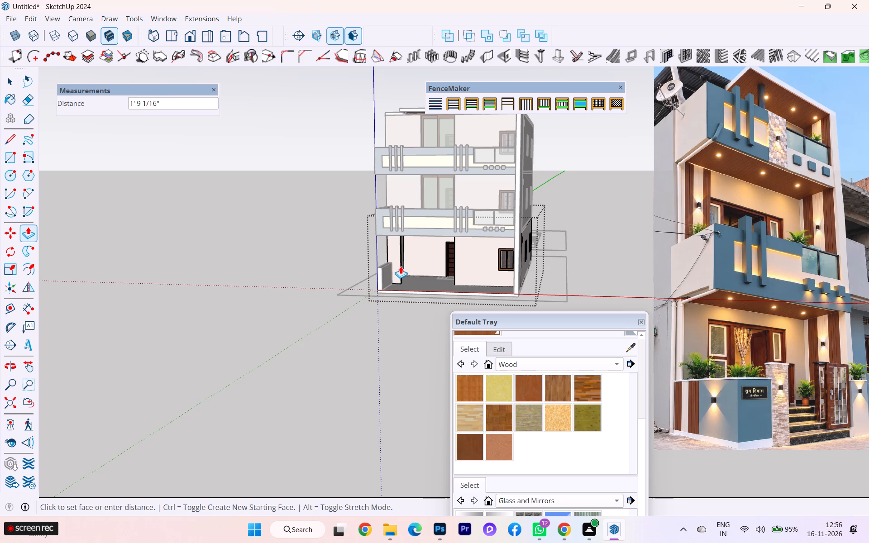
scroll(401, 266, "up", 3)
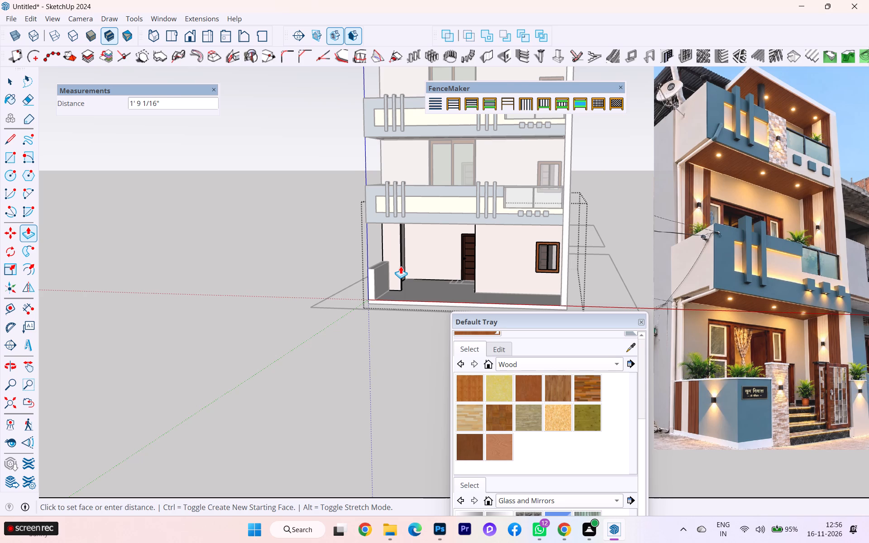
scroll(401, 266, "up", 2)
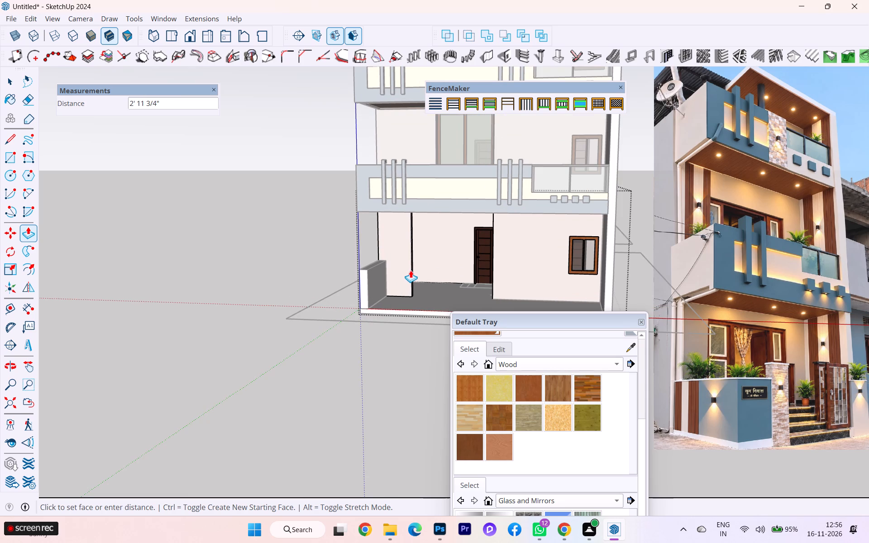
left_click(435, 140)
scroll(175, 283, "down", 1)
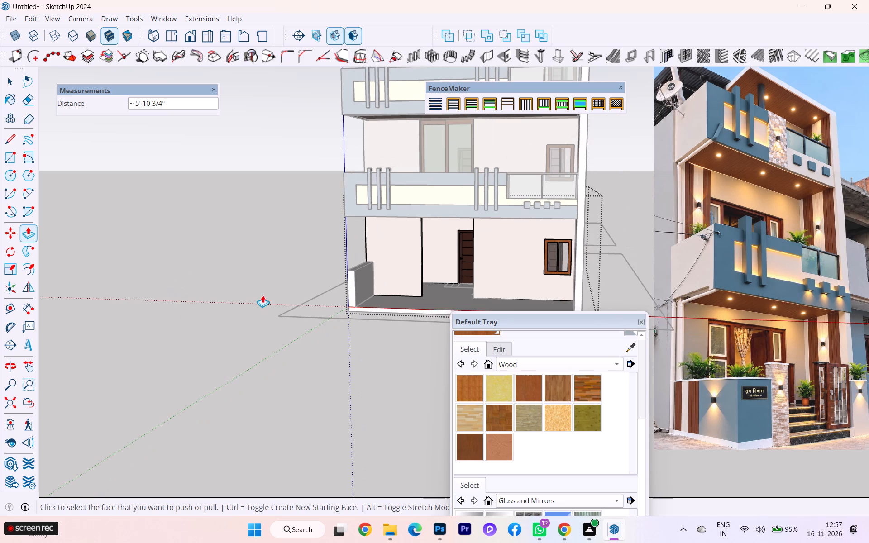
middle_click_drag(405, 264, 408, 243)
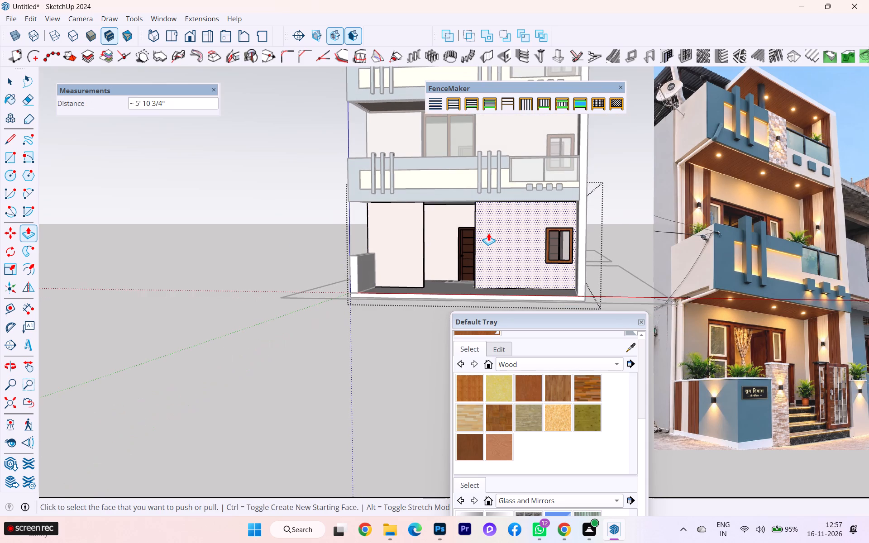
scroll(488, 233, "up", 2)
scroll(402, 255, "down", 2)
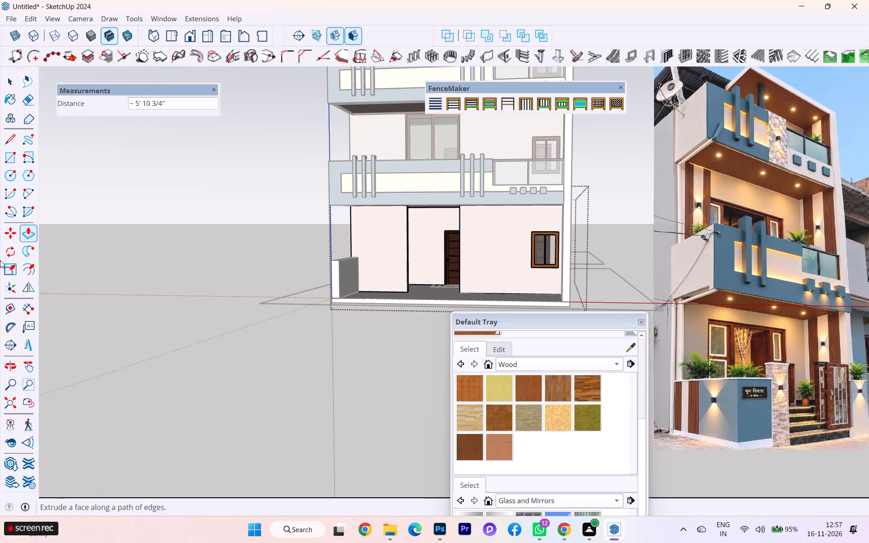
left_click(2, 82)
left_click(226, 233)
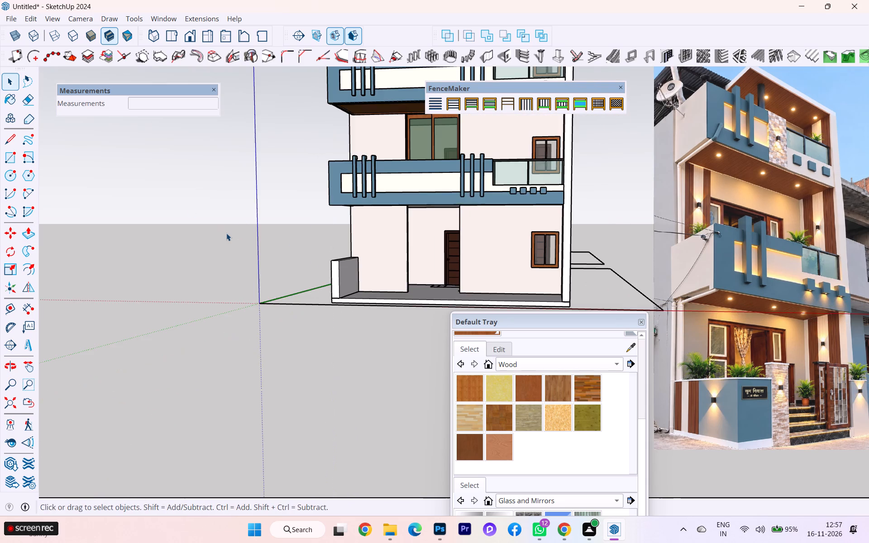
Inside the ground-floor slab's group, extrude the underside face 2' 6" downward to form a deep plinth, and leave the group.
scroll(463, 254, "up", 3)
middle_click_drag(395, 262, 441, 288)
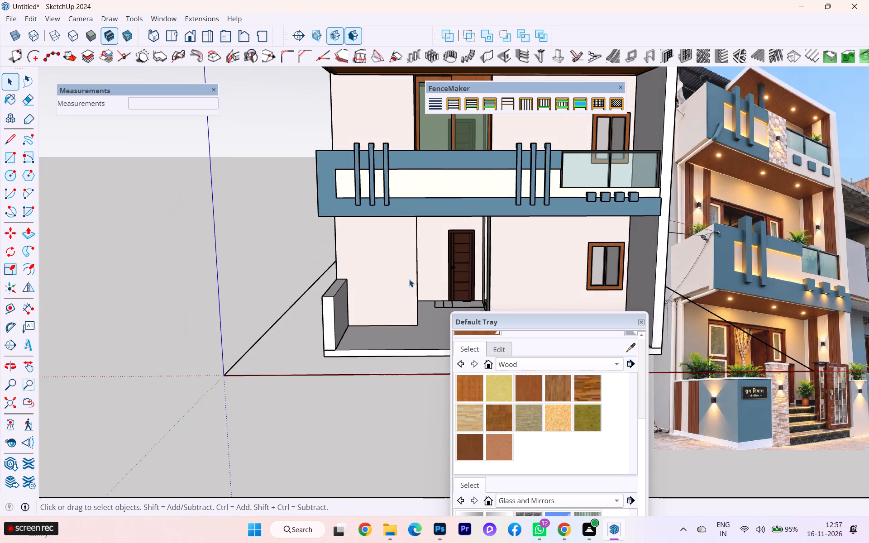
scroll(406, 279, "down", 1)
scroll(406, 279, "up", 1)
scroll(401, 278, "down", 2)
scroll(458, 293, "up", 2)
middle_click_drag(381, 311, 364, 202)
double_click(395, 278)
left_click(389, 268)
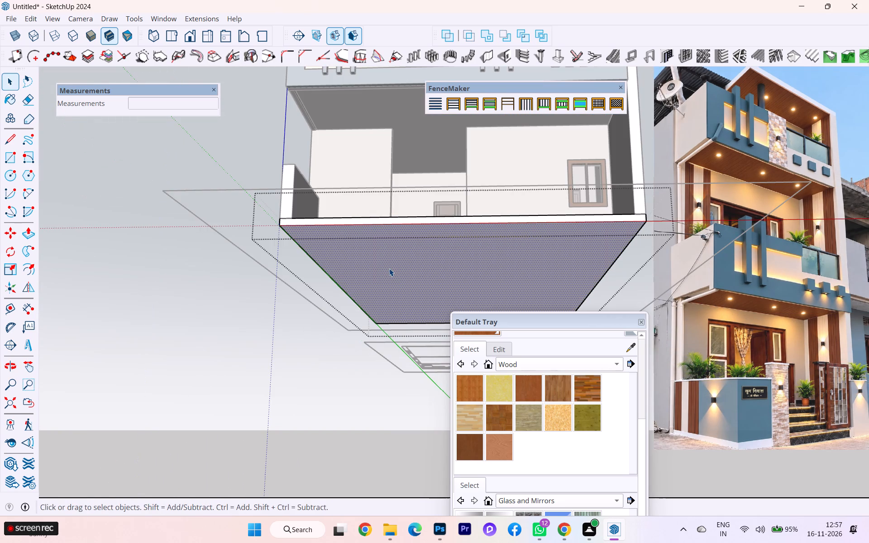
key("p")
key("Return")
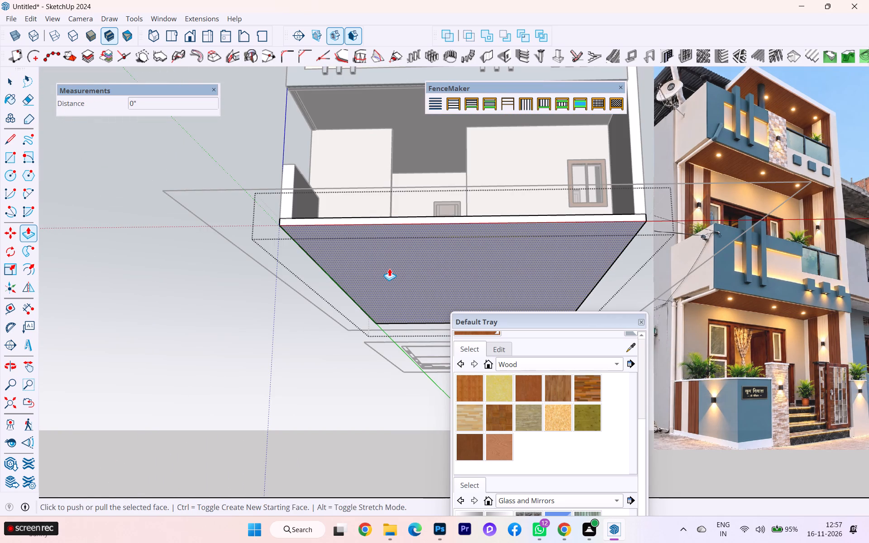
left_click(389, 268)
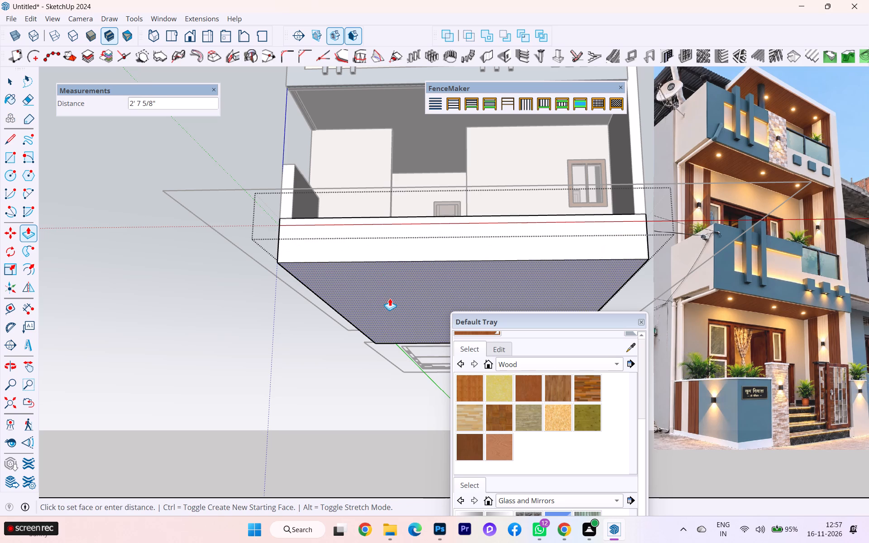
type("2'6")
key("Return")
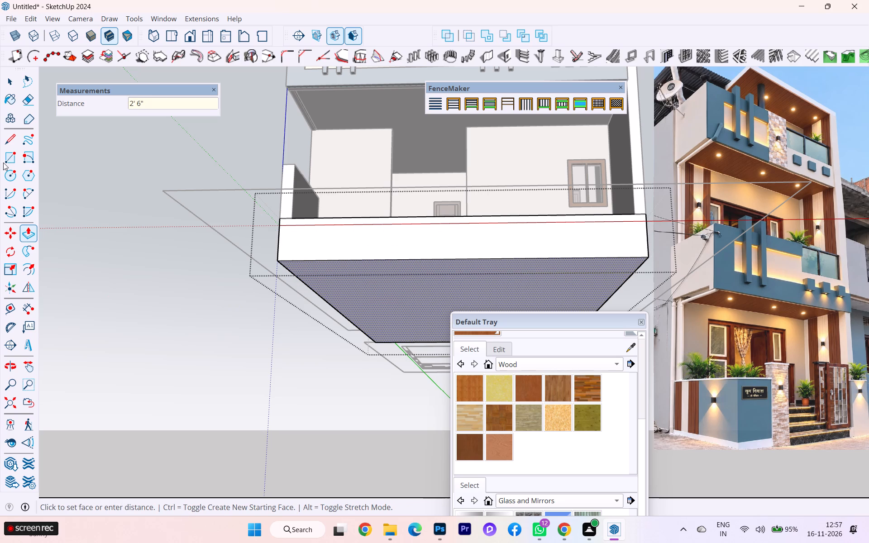
left_click(6, 88)
left_click(124, 287)
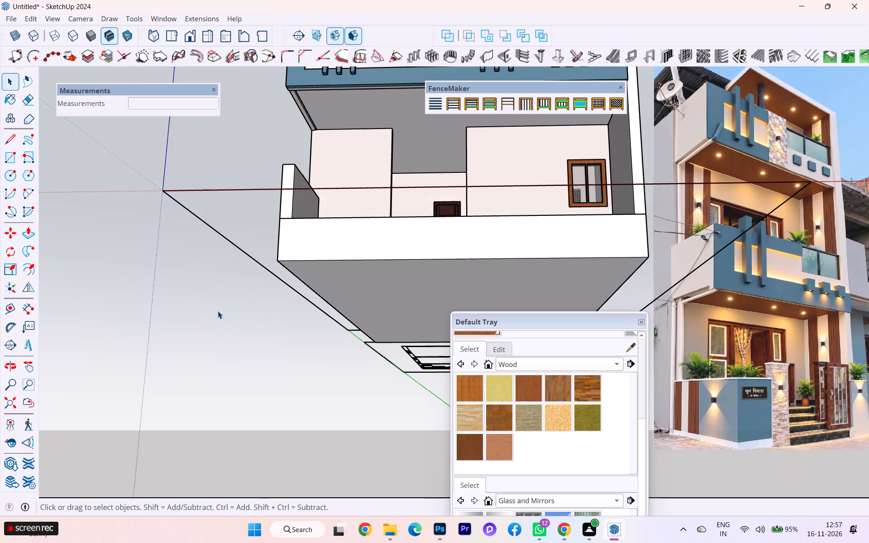
Erase the leftover ground-level plot outline edges around the house.
middle_click_drag(264, 319, 291, 430)
scroll(272, 342, "down", 1)
scroll(177, 332, "down", 1)
scroll(177, 332, "up", 2)
scroll(177, 332, "down", 2)
scroll(339, 356, "up", 4)
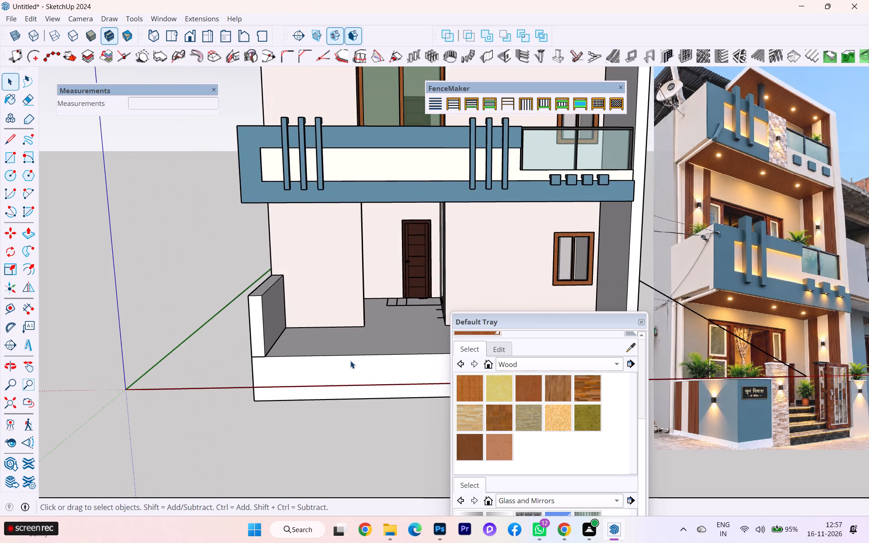
scroll(178, 381, "up", 1)
scroll(178, 381, "down", 4)
left_click(178, 386)
left_click(179, 389)
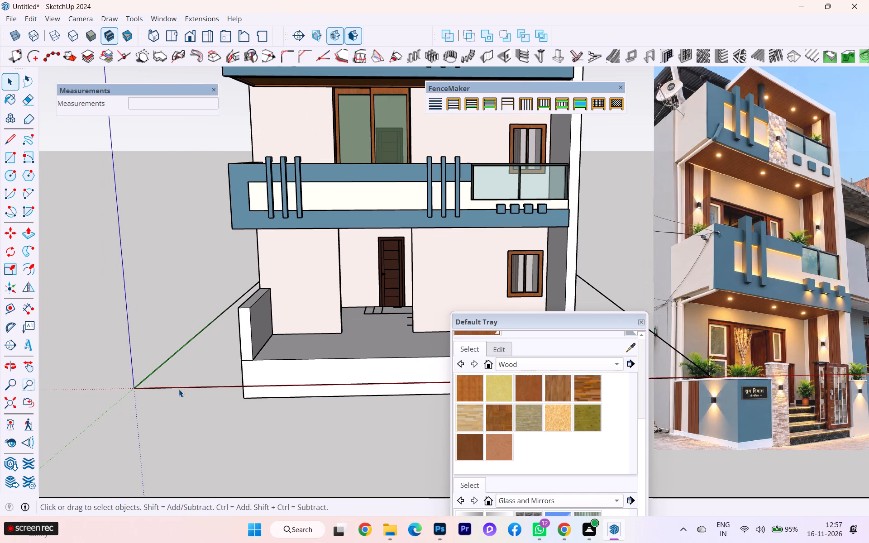
scroll(169, 380, "down", 8)
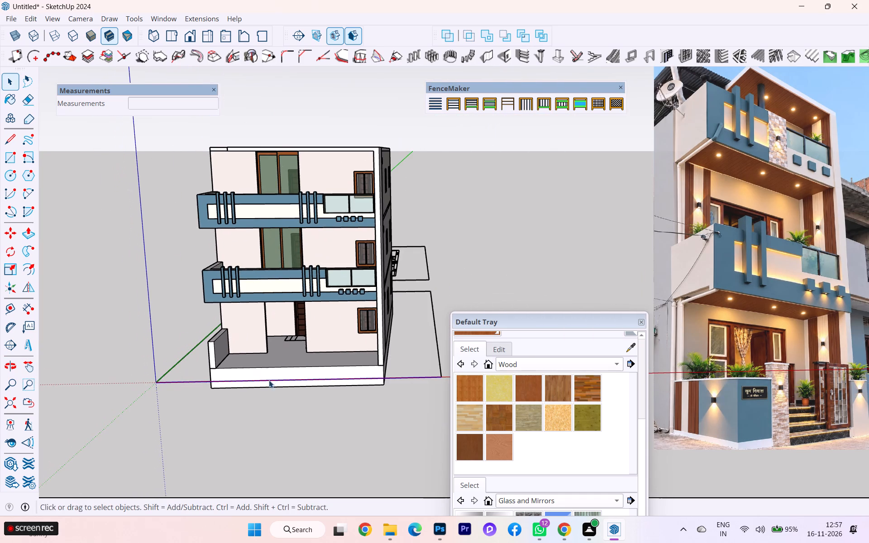
middle_click_drag(277, 390, 277, 436)
left_click(440, 366)
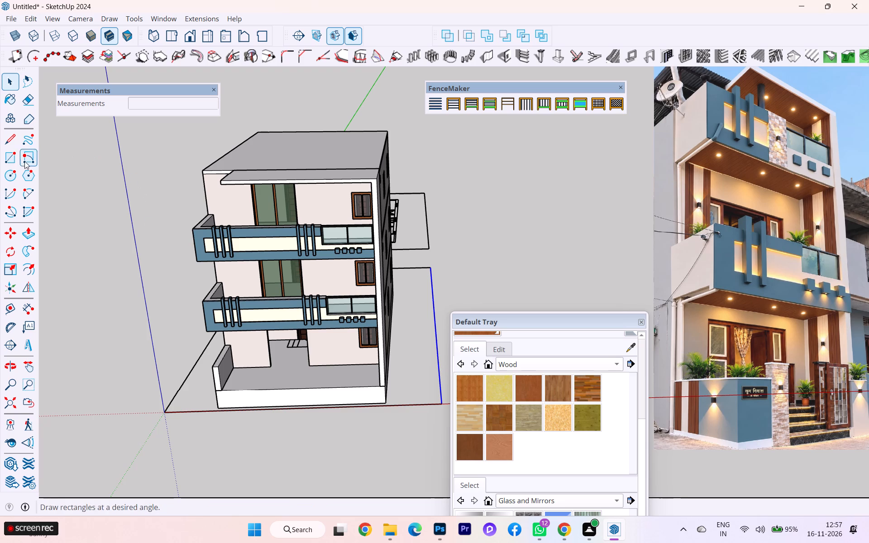
left_click(29, 99)
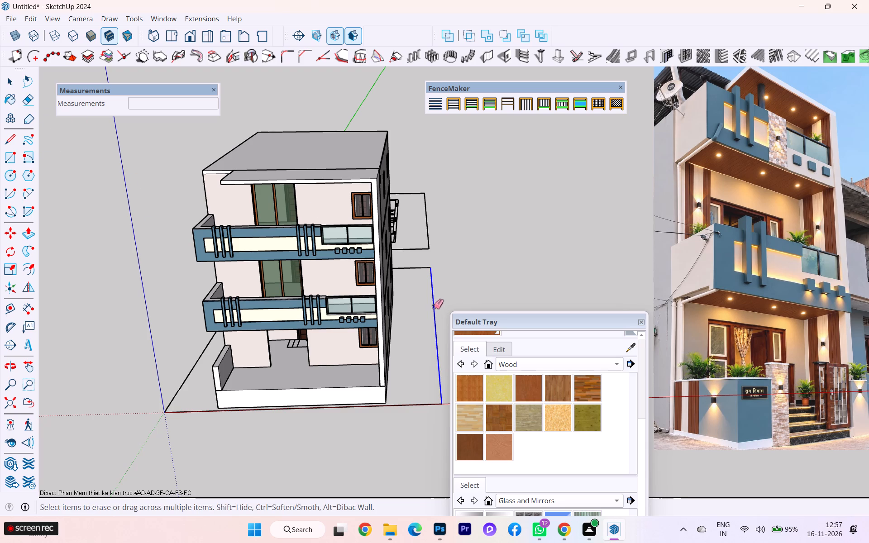
left_click(433, 311)
left_click(412, 269)
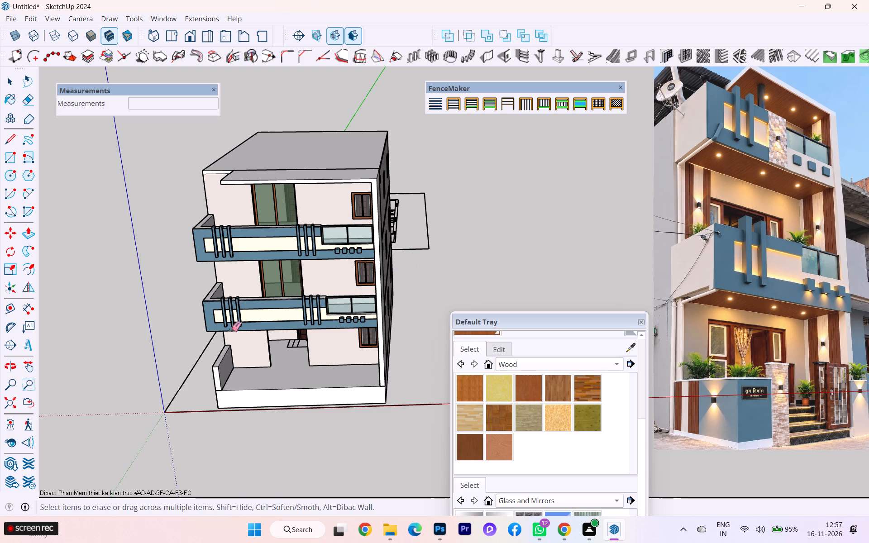
left_click(186, 376)
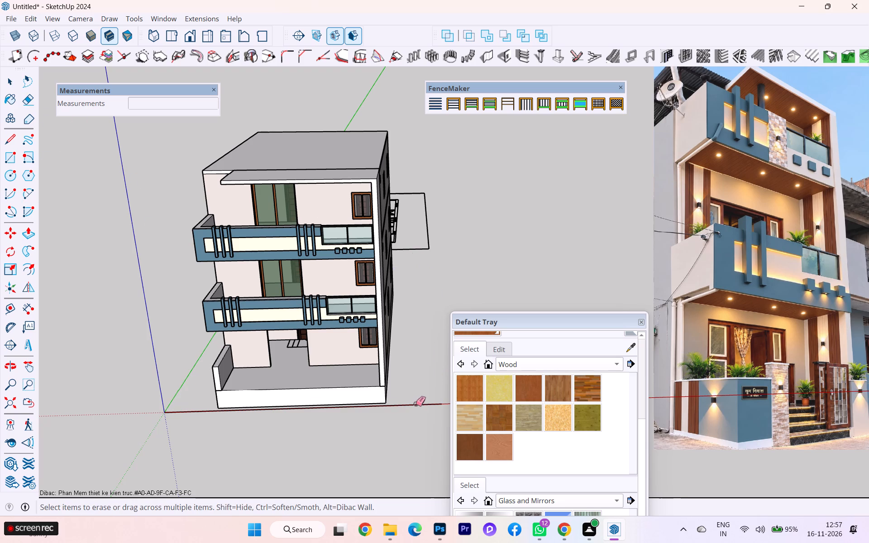
left_click(415, 404)
left_click(415, 406)
scroll(415, 406, "down", 1)
scroll(443, 307, "down", 1)
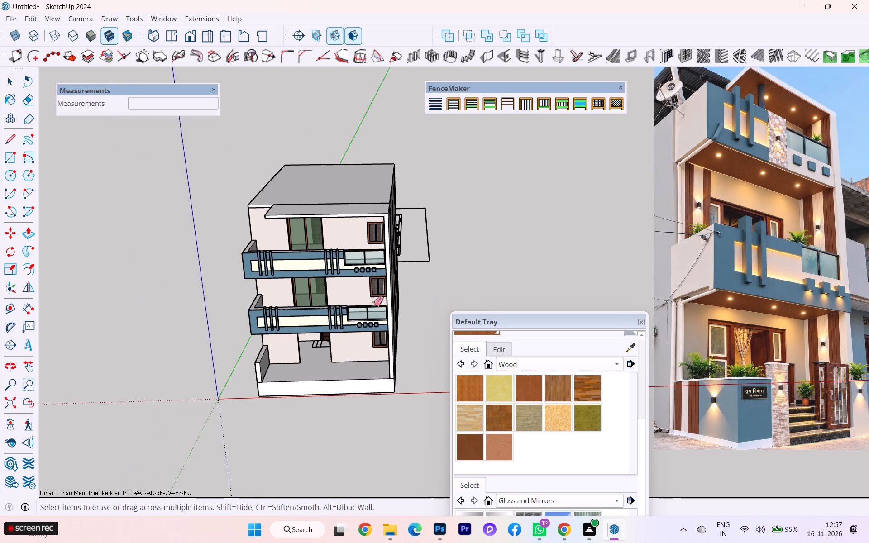
scroll(370, 304, "down", 1)
left_click(4, 77)
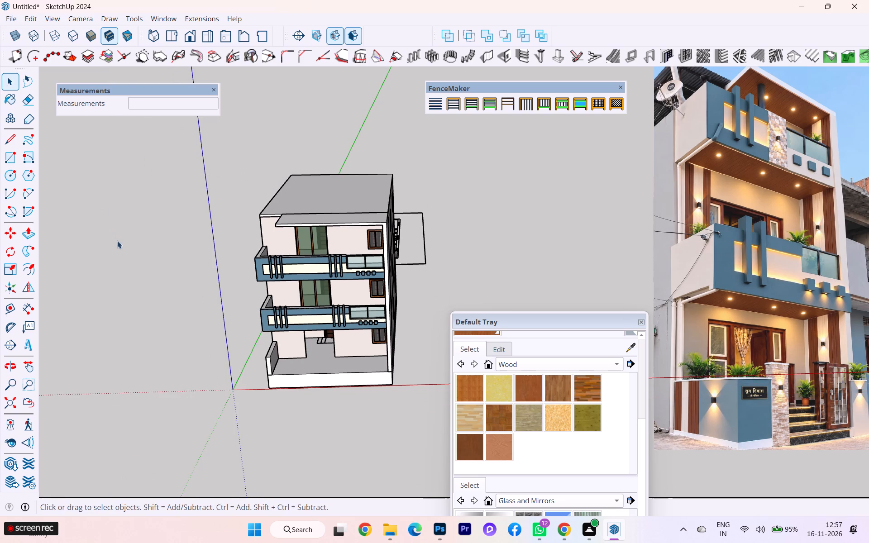
left_click(118, 242)
Examine the front facade from the balconies down to the ground-floor porch.
scroll(331, 271, "up", 6)
scroll(374, 271, "up", 3)
scroll(377, 271, "down", 1)
middle_click_drag(385, 269, 378, 236)
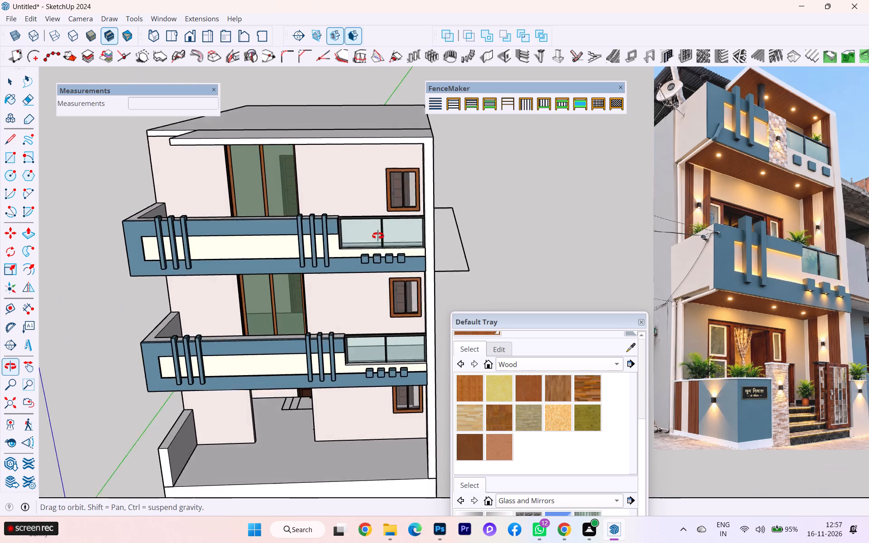
middle_click_drag(378, 236, 368, 216)
scroll(317, 295, "up", 1)
scroll(317, 296, "down", 2)
scroll(318, 297, "up", 3)
scroll(309, 348, "up", 1)
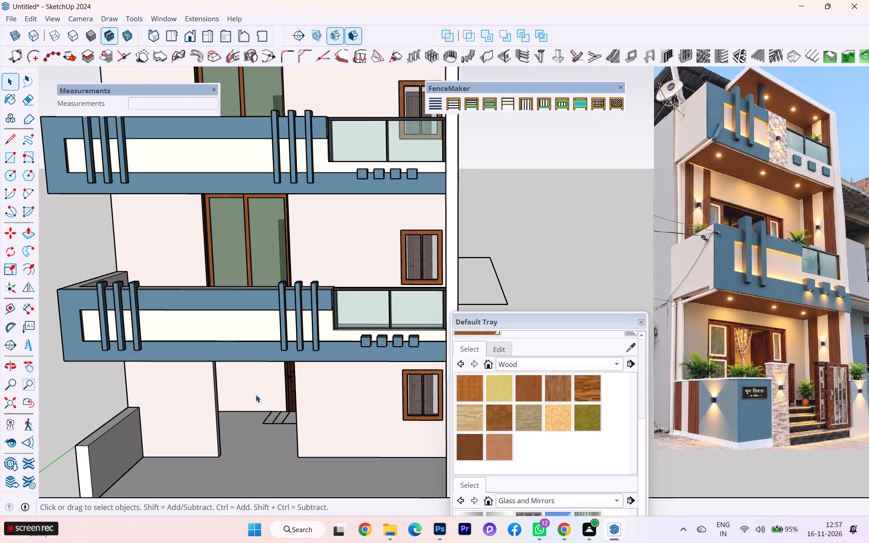
Search 3D Warehouse for "DOOR AND WINDOW" models, replacing the previous search term.
middle_click_drag(234, 417, 258, 390)
scroll(260, 384, "down", 1)
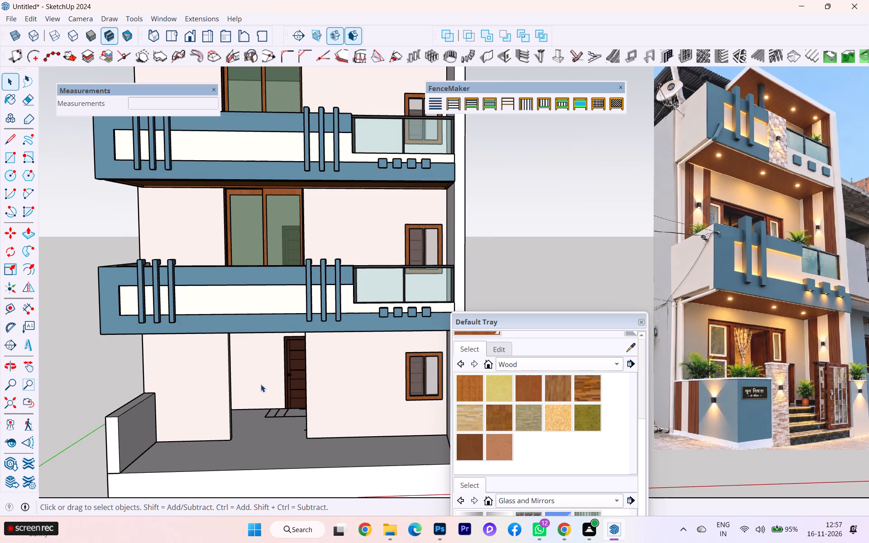
scroll(298, 396, "down", 2)
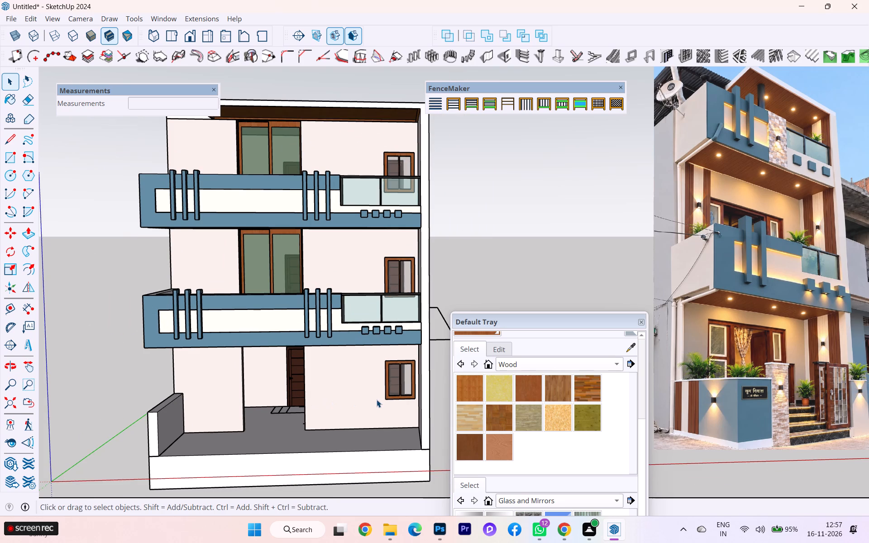
left_click(11, 465)
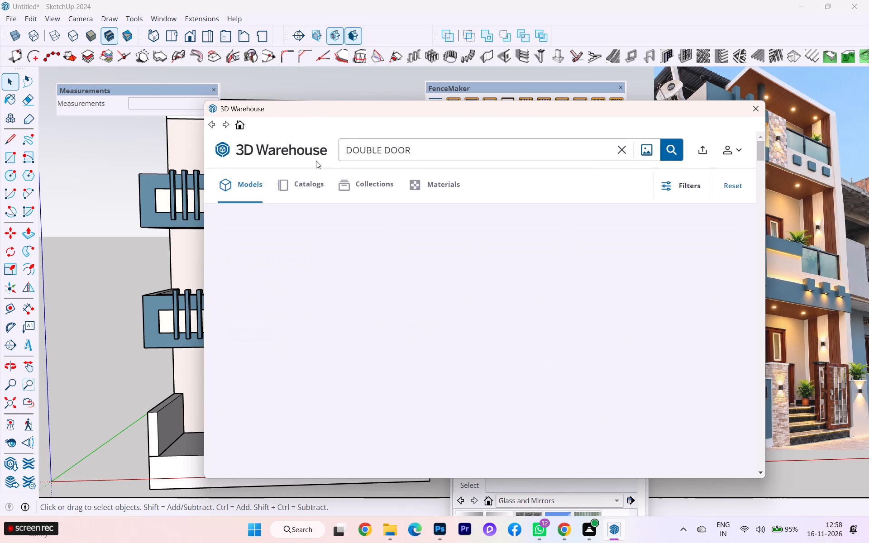
left_click(627, 151)
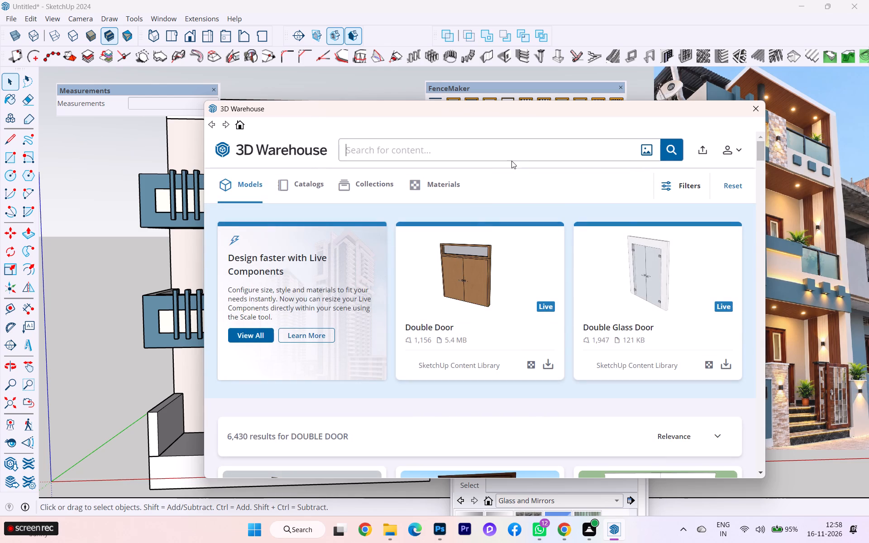
left_click(511, 161)
type("DOO")
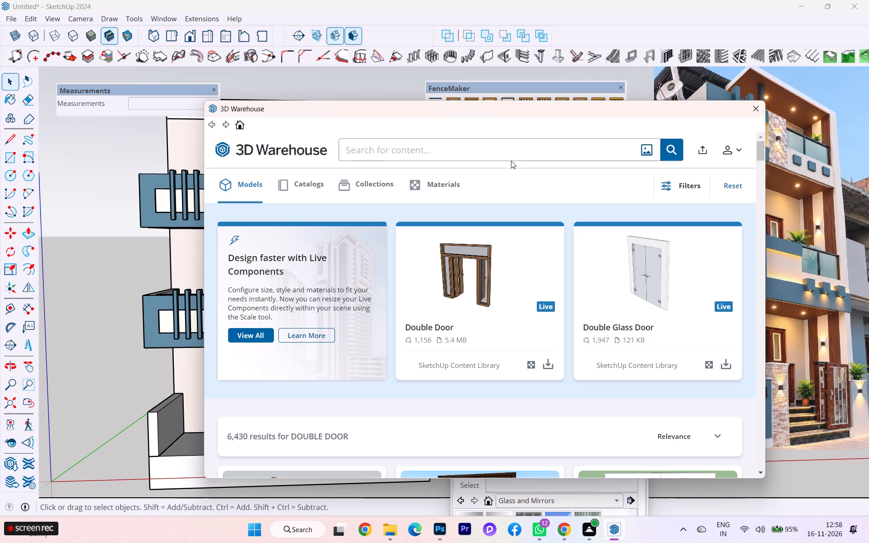
left_click(504, 152)
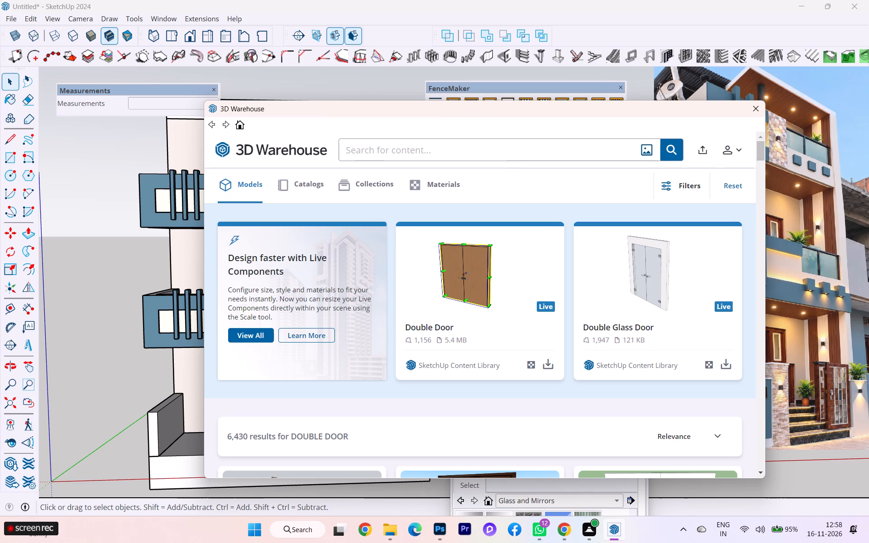
type("DOOR")
key("space")
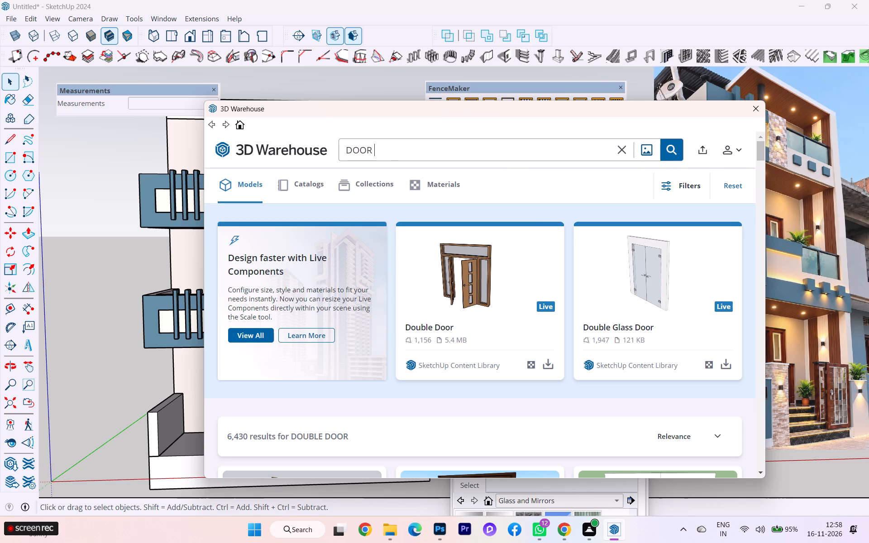
type("AND WINDO")
key("w")
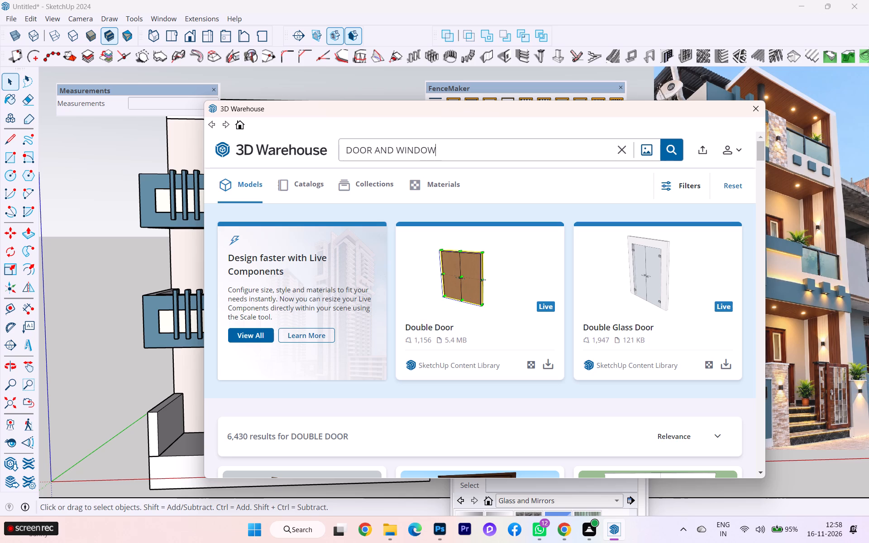
key("Return")
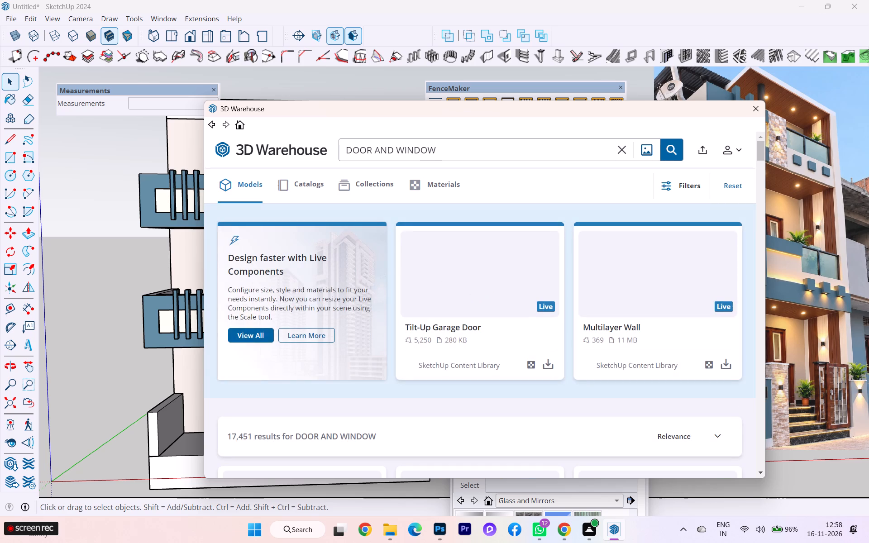
Browse the door and window model results for a combined door-and-window set like the reference photo's ground-floor entrance.
scroll(468, 282, "down", 2)
scroll(468, 282, "up", 1)
scroll(467, 282, "down", 1)
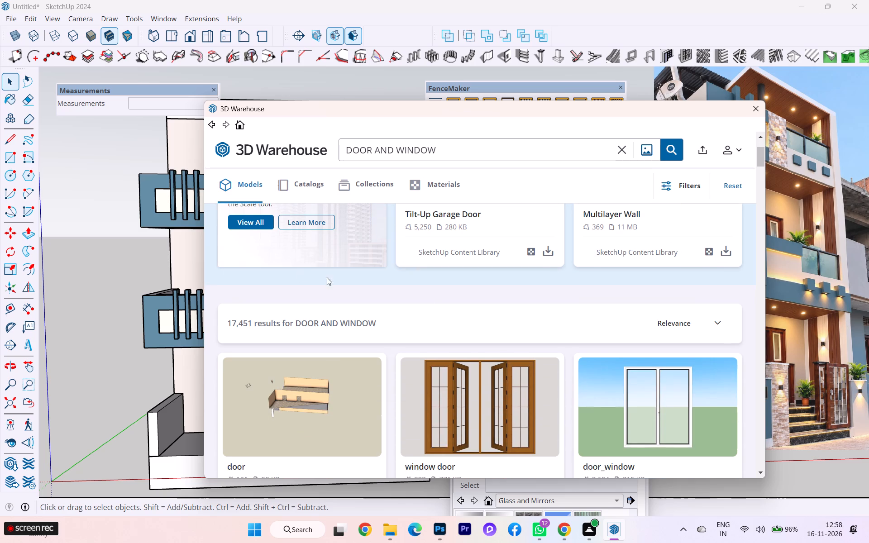
scroll(432, 304, "down", 6)
scroll(425, 362, "down", 4)
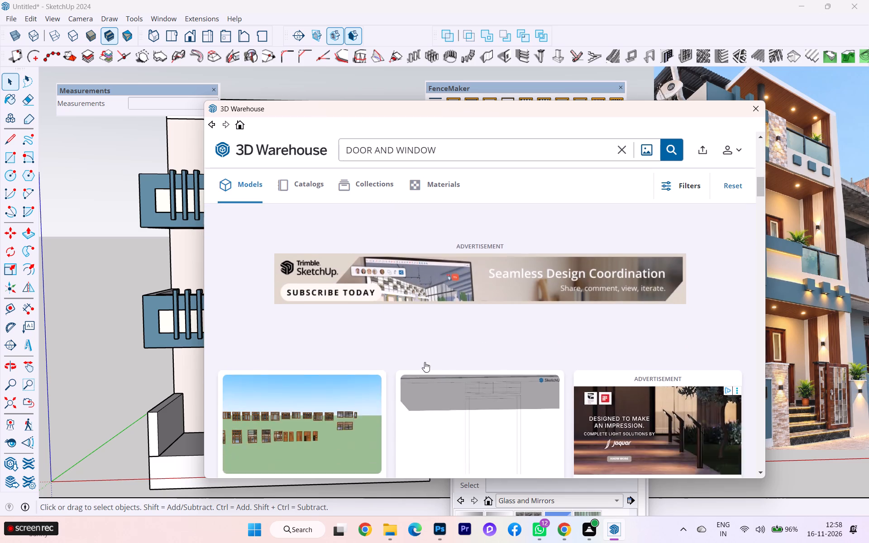
scroll(425, 362, "down", 3)
scroll(371, 351, "down", 2)
scroll(371, 351, "up", 1)
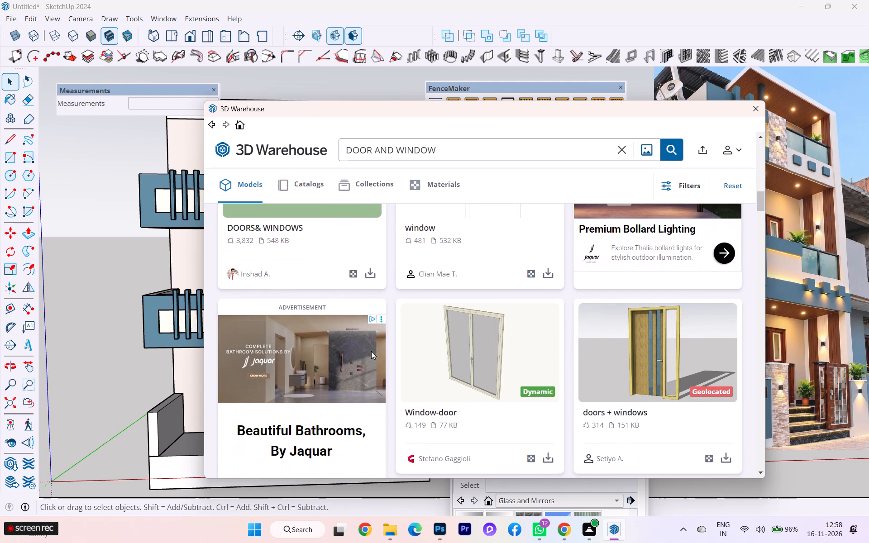
scroll(393, 348, "down", 2)
scroll(393, 348, "up", 1)
scroll(393, 348, "down", 2)
scroll(393, 348, "up", 1)
scroll(393, 348, "down", 1)
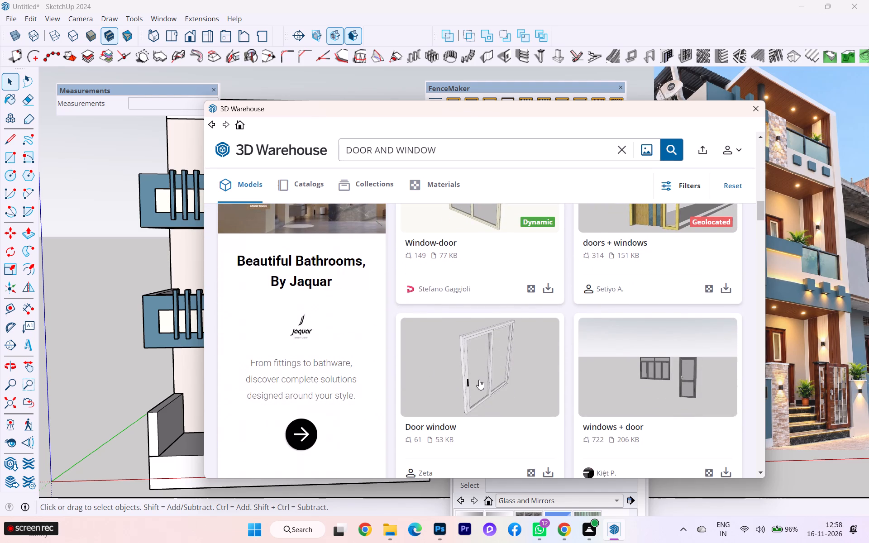
scroll(487, 376, "up", 1)
scroll(485, 375, "down", 9)
scroll(533, 448, "down", 1)
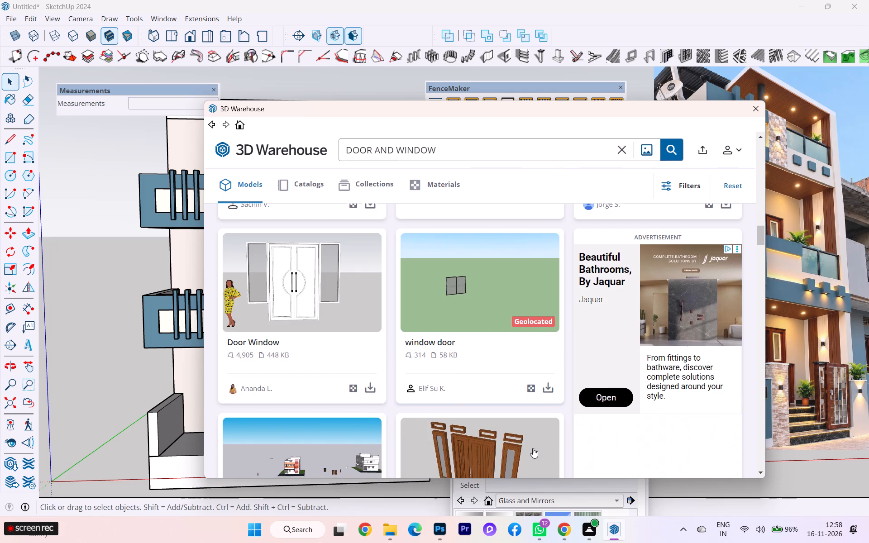
scroll(533, 448, "down", 2)
scroll(480, 318, "up", 1)
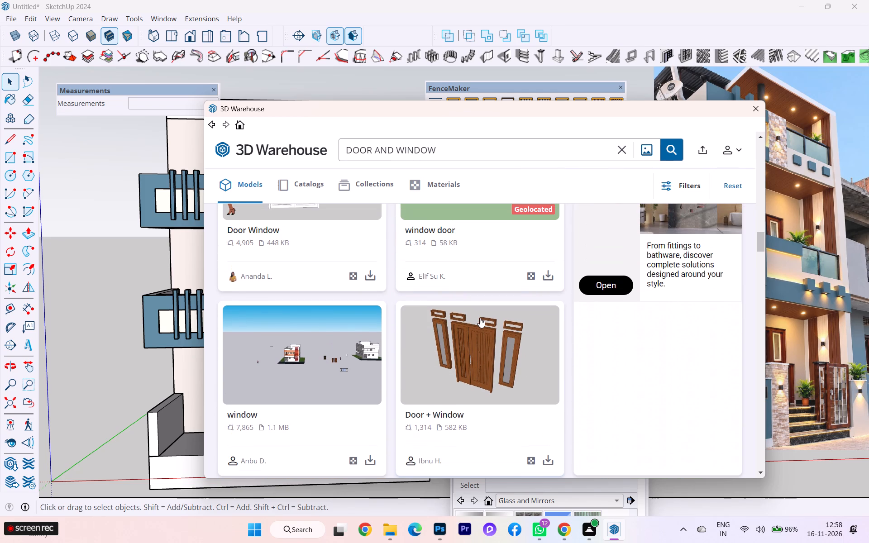
scroll(480, 318, "down", 2)
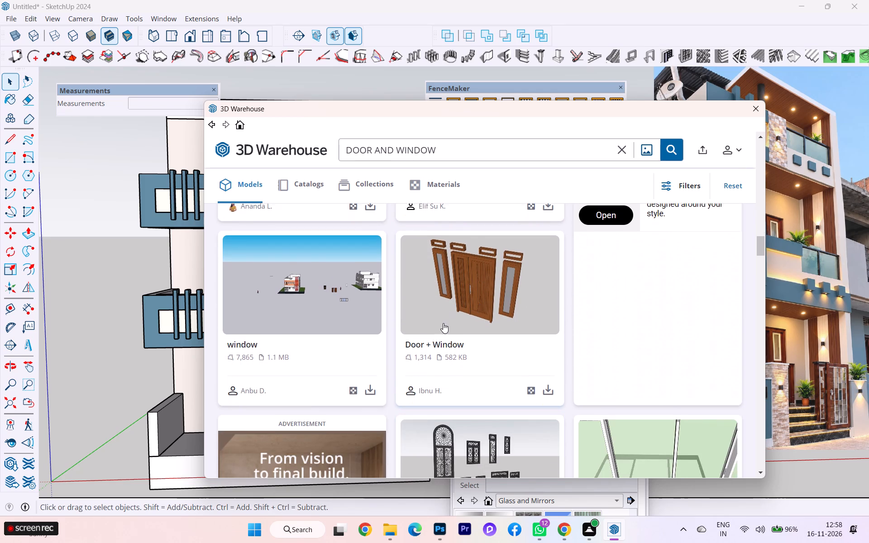
scroll(443, 323, "down", 3)
scroll(430, 336, "up", 1)
scroll(430, 338, "down", 9)
scroll(442, 363, "up", 1)
scroll(442, 363, "down", 4)
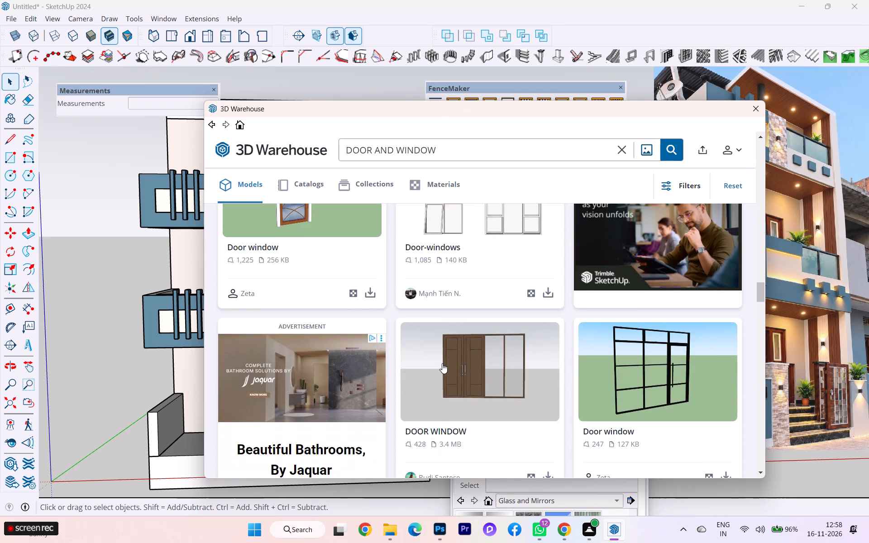
scroll(442, 363, "down", 7)
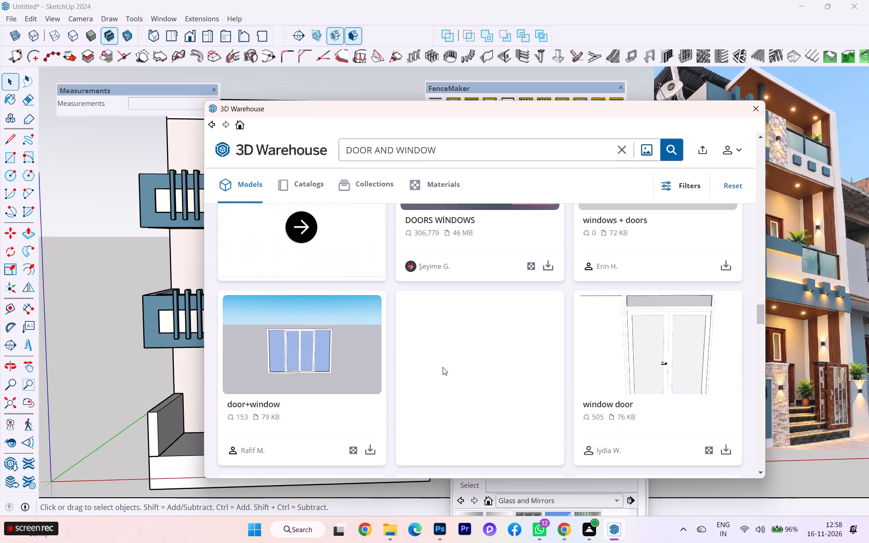
scroll(443, 367, "down", 3)
scroll(443, 367, "up", 1)
scroll(443, 367, "down", 1)
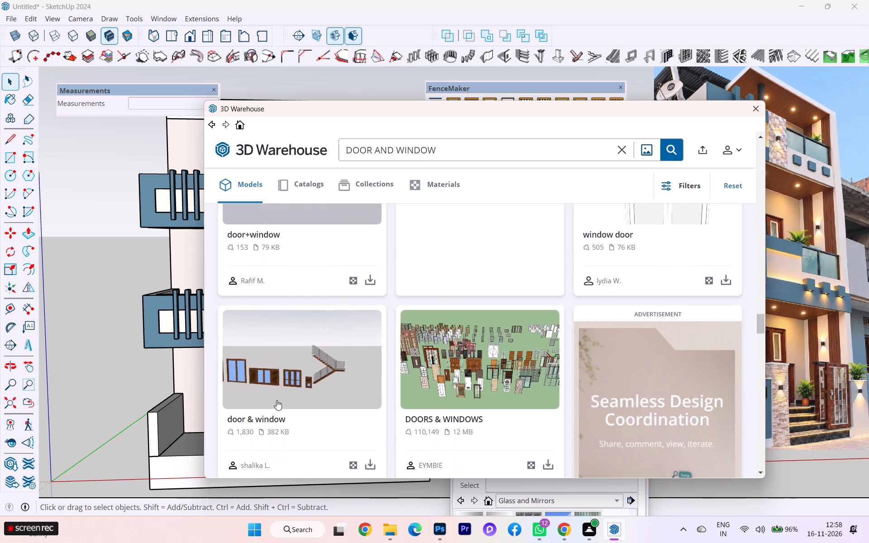
scroll(271, 387, "down", 2)
scroll(278, 350, "down", 1)
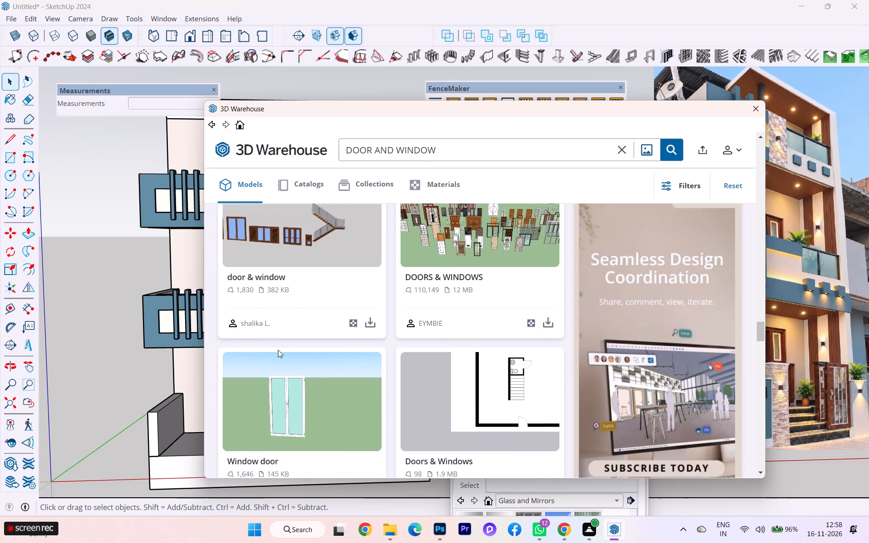
scroll(278, 350, "down", 1)
scroll(357, 363, "up", 2)
scroll(357, 363, "down", 5)
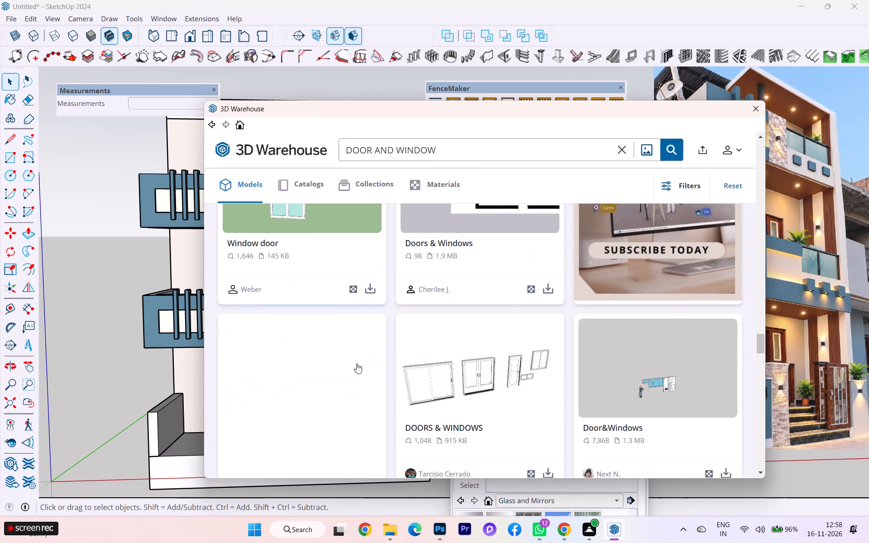
scroll(357, 363, "down", 1)
scroll(518, 348, "down", 4)
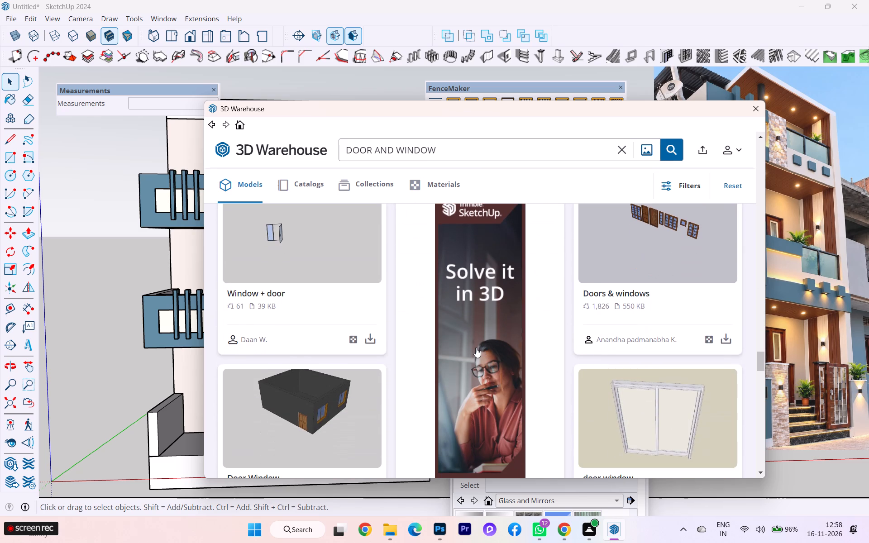
scroll(669, 275, "up", 1)
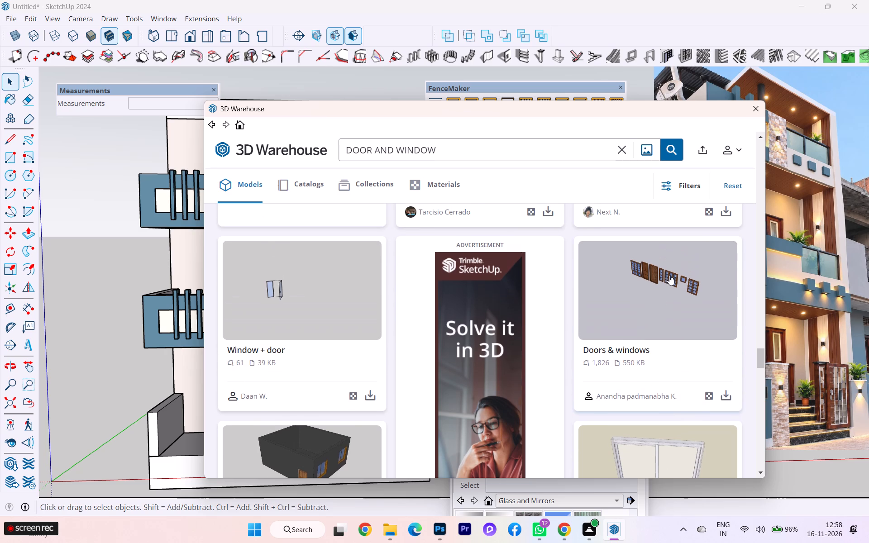
scroll(611, 279, "down", 1)
scroll(473, 288, "down", 2)
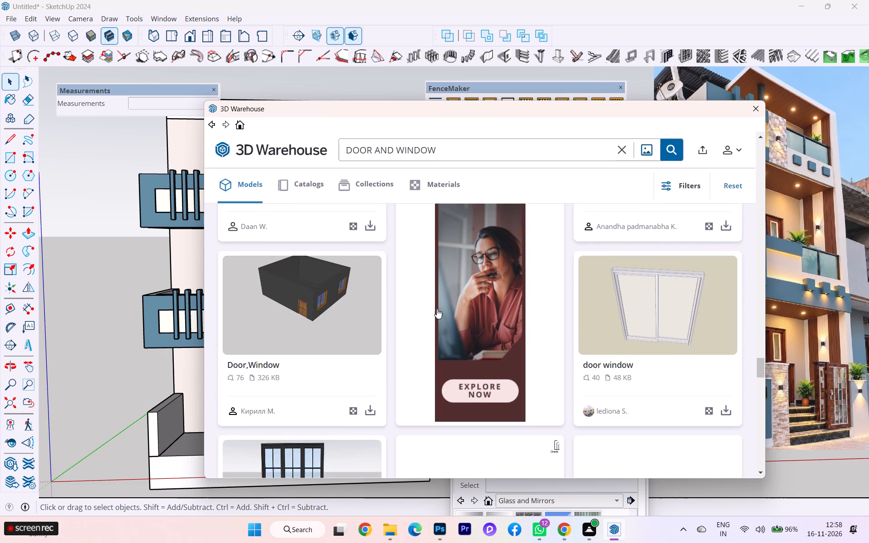
scroll(436, 309, "down", 5)
scroll(425, 323, "up", 1)
scroll(425, 323, "down", 2)
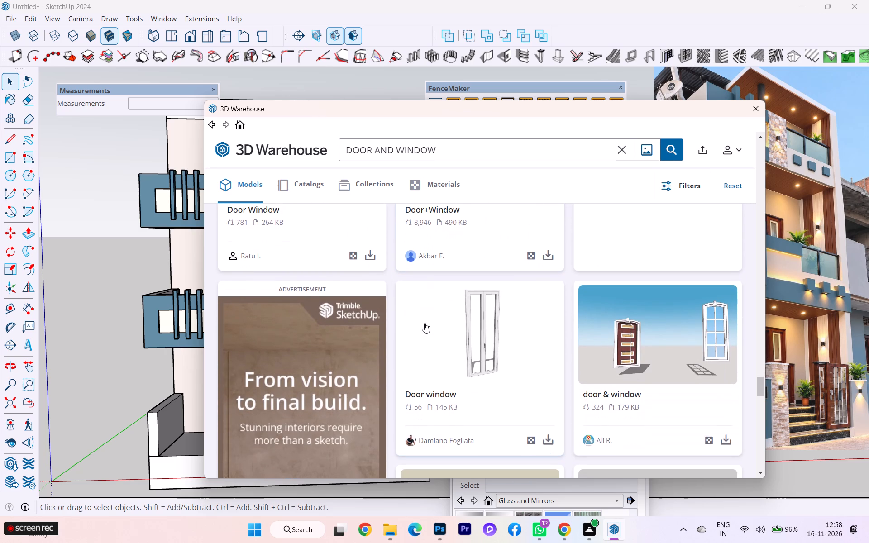
scroll(499, 366, "up", 3)
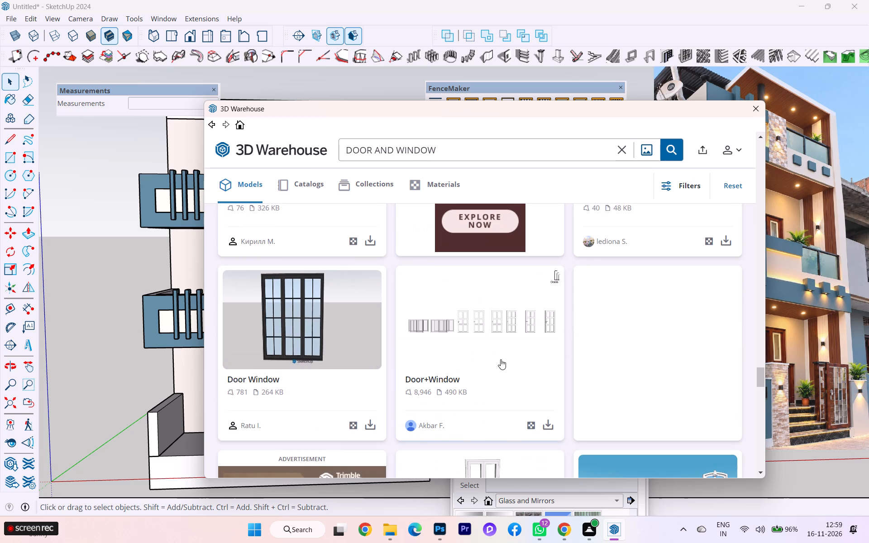
scroll(505, 332, "down", 1)
scroll(505, 332, "up", 2)
scroll(504, 332, "down", 4)
scroll(432, 340, "down", 2)
scroll(432, 340, "up", 1)
scroll(431, 340, "down", 2)
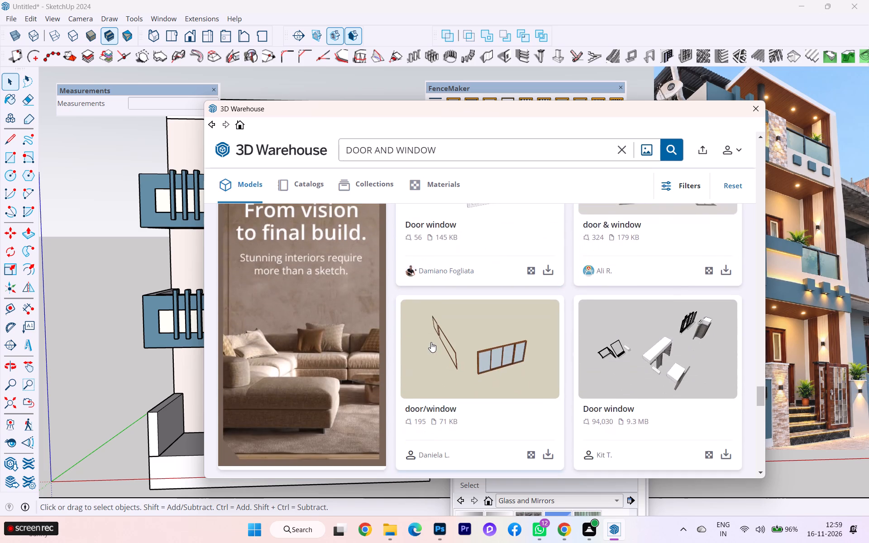
scroll(431, 342, "down", 6)
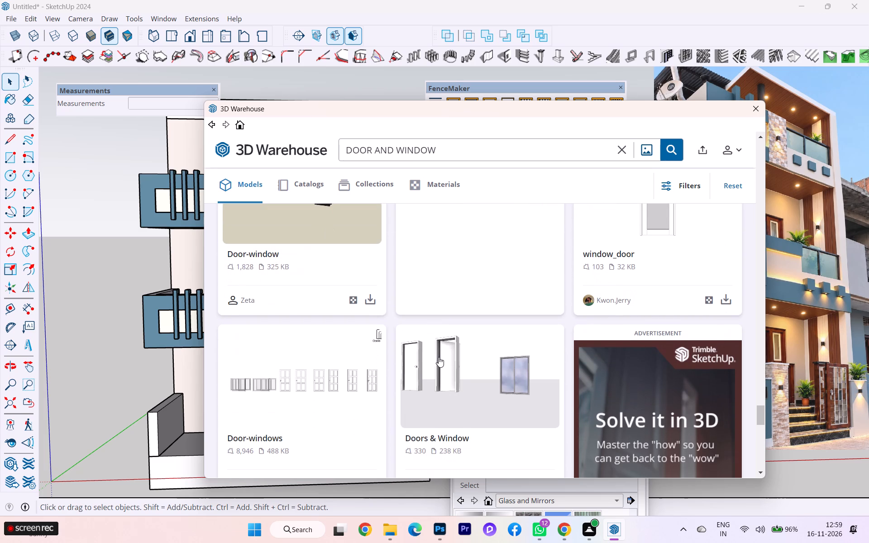
scroll(439, 357, "down", 7)
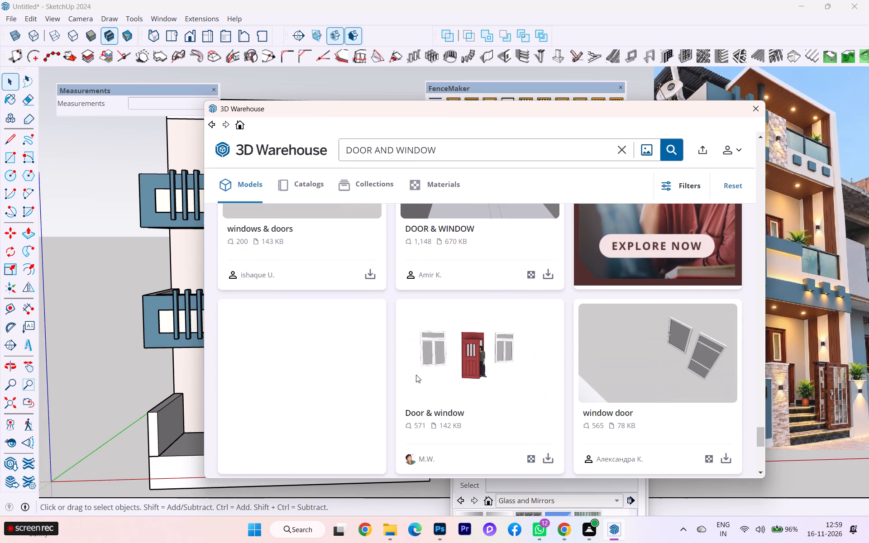
scroll(467, 373, "up", 2)
scroll(467, 373, "down", 1)
scroll(467, 373, "up", 1)
scroll(467, 373, "down", 3)
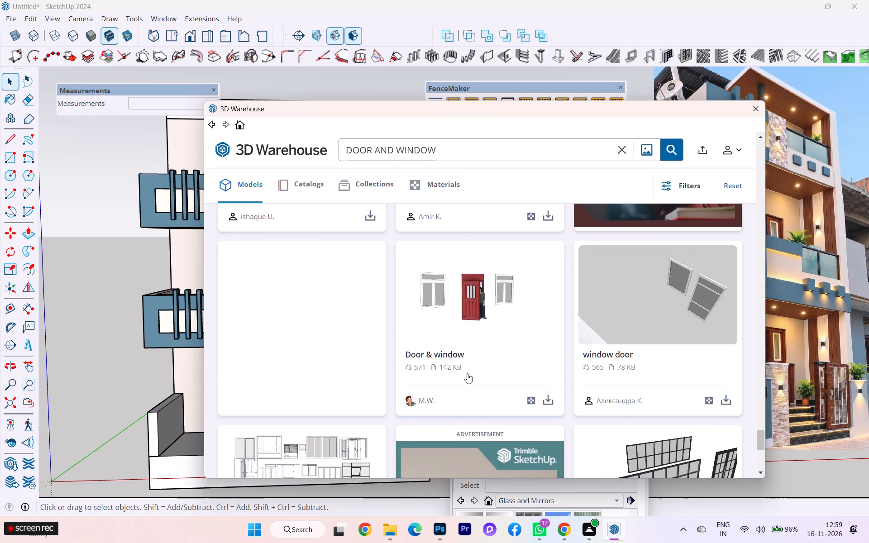
scroll(467, 373, "down", 3)
scroll(467, 373, "up", 1)
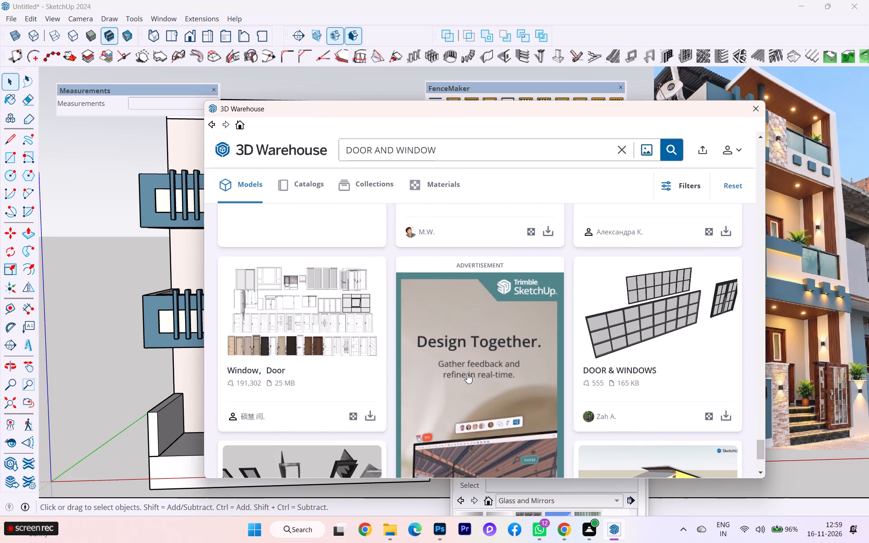
scroll(467, 373, "up", 1)
scroll(467, 373, "down", 3)
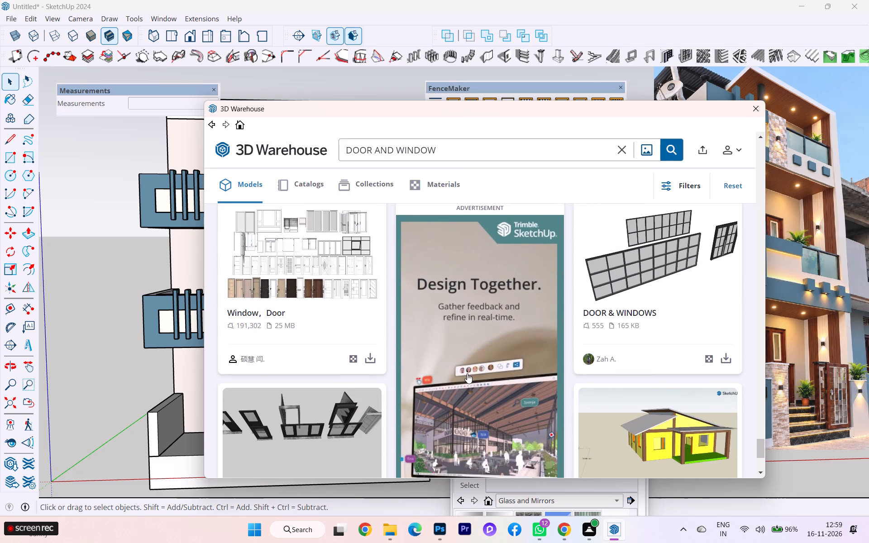
scroll(467, 373, "down", 2)
scroll(410, 365, "down", 4)
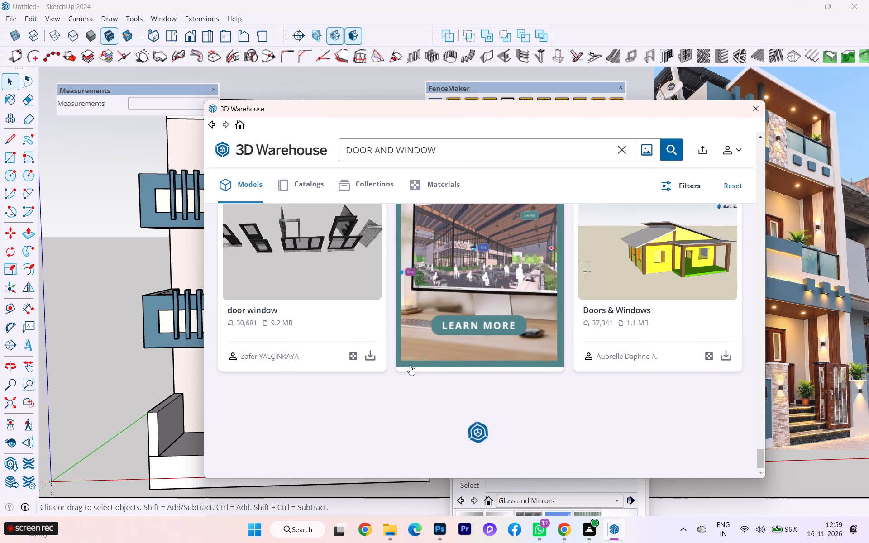
scroll(410, 365, "down", 2)
scroll(524, 367, "up", 4)
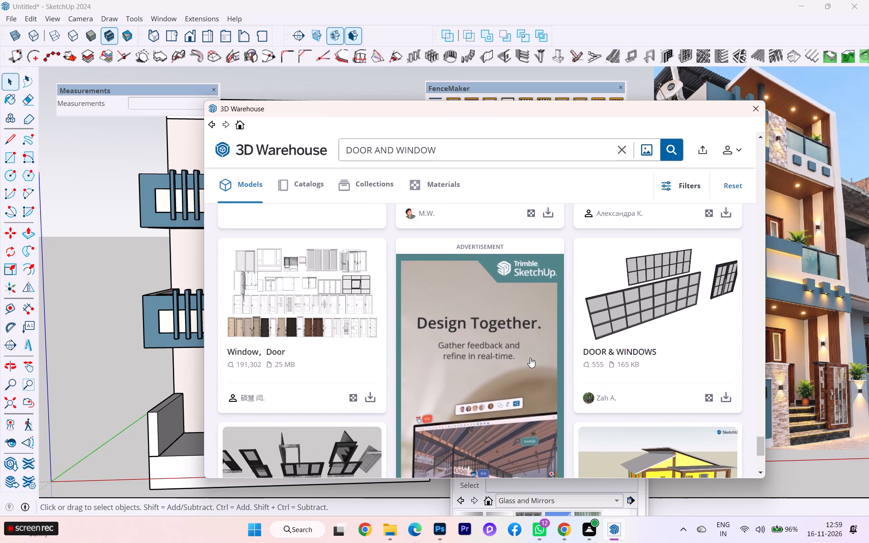
scroll(458, 353, "up", 3)
scroll(457, 352, "down", 2)
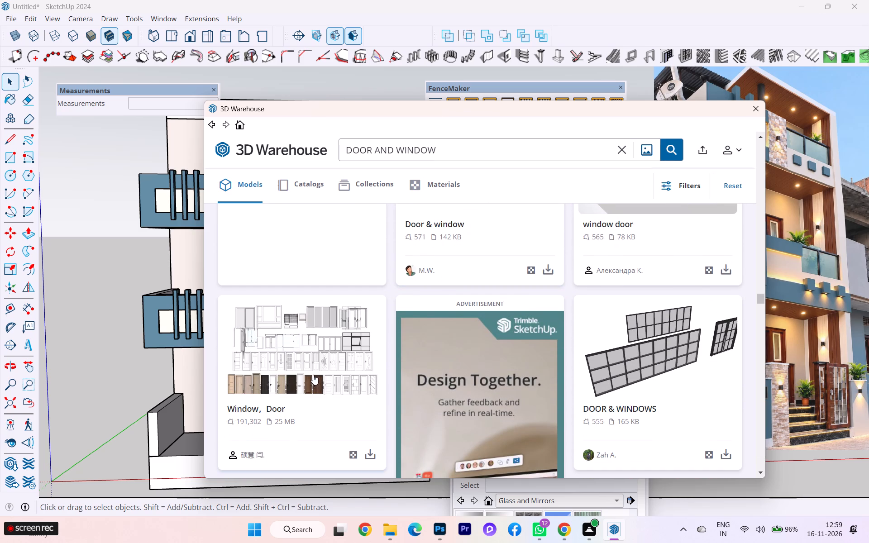
Browse back through the door and window results for a set with wooden doors and windows suiting the porch entrance.
scroll(388, 342, "up", 3)
scroll(389, 341, "down", 1)
scroll(524, 333, "up", 1)
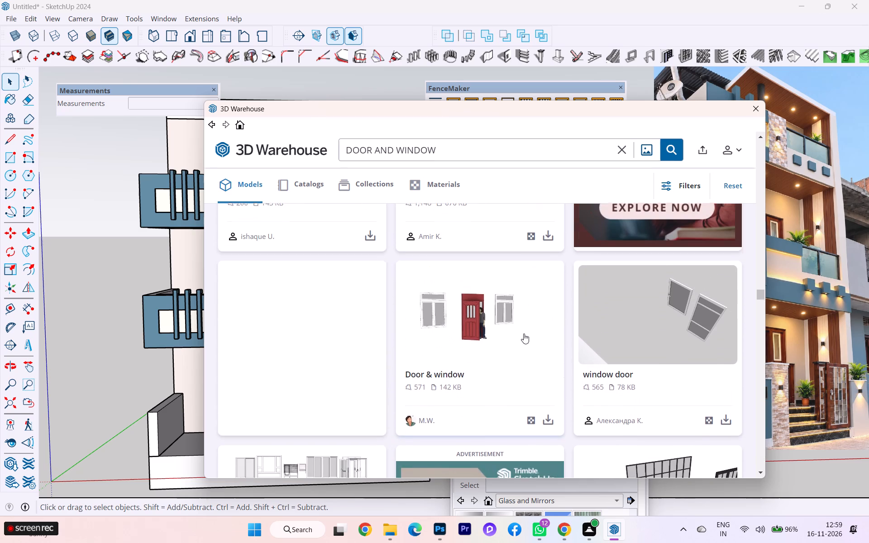
scroll(524, 333, "up", 4)
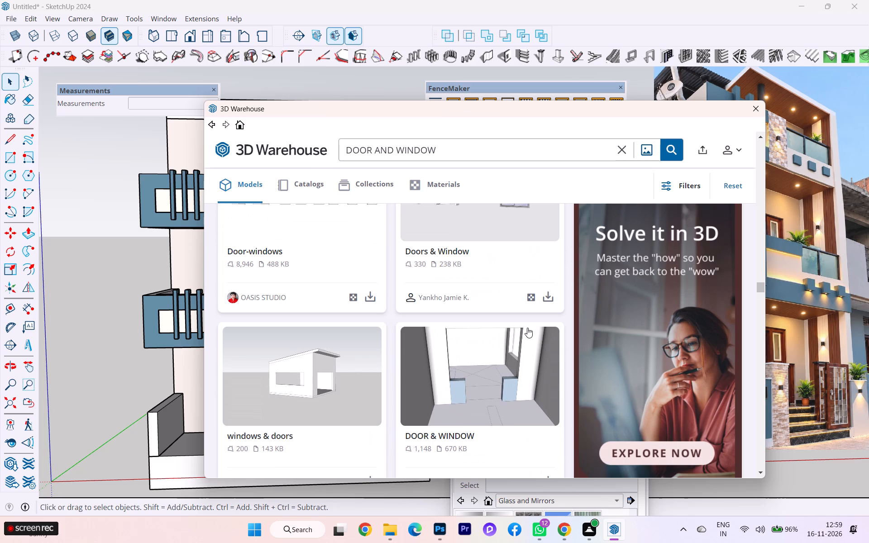
scroll(358, 363, "up", 2)
scroll(358, 363, "down", 1)
scroll(358, 363, "up", 2)
scroll(476, 330, "up", 1)
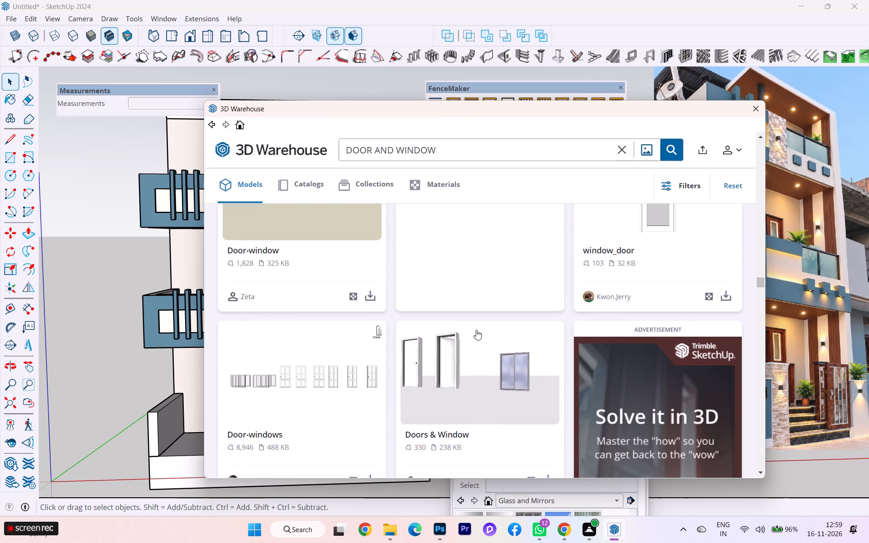
scroll(476, 330, "up", 1)
scroll(476, 330, "down", 1)
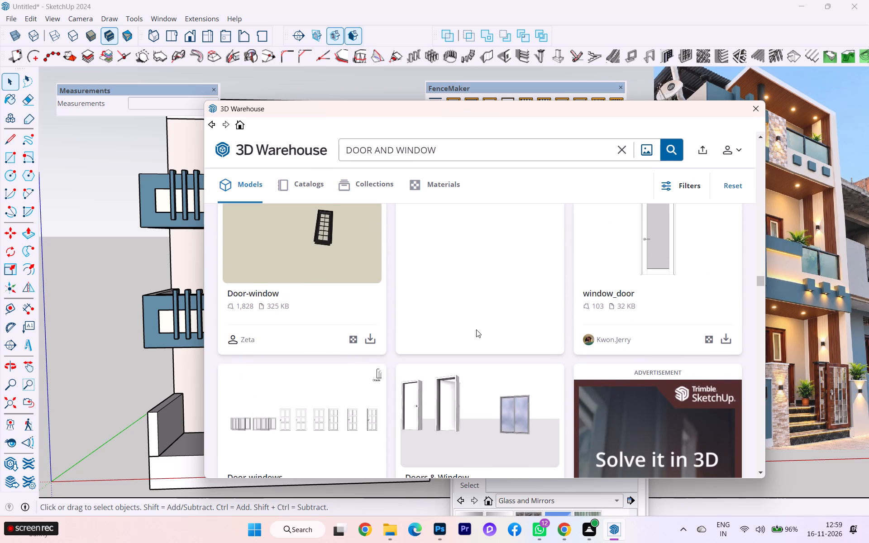
scroll(476, 329, "up", 3)
scroll(476, 329, "down", 1)
scroll(476, 329, "up", 2)
scroll(476, 329, "down", 1)
scroll(476, 329, "up", 3)
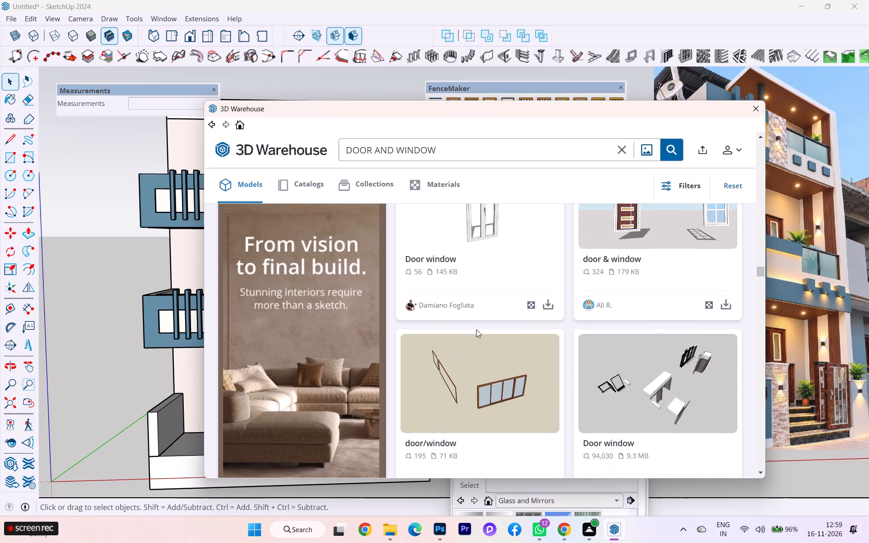
scroll(510, 328, "up", 4)
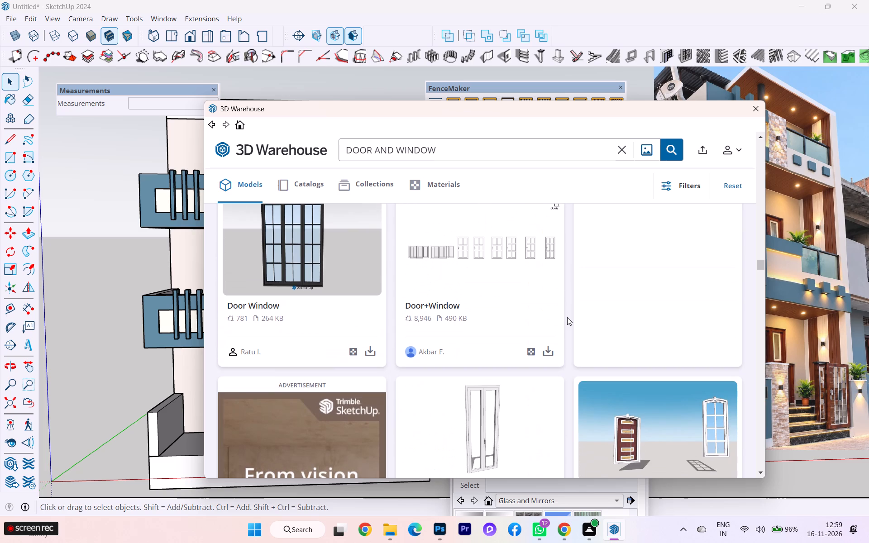
scroll(510, 324, "down", 2)
scroll(502, 320, "up", 2)
scroll(502, 320, "down", 2)
scroll(502, 320, "up", 2)
scroll(502, 320, "down", 3)
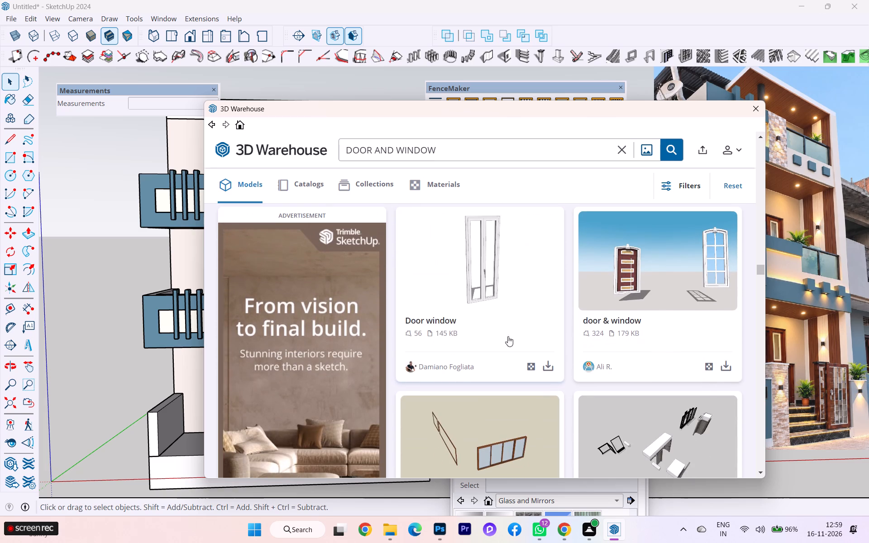
scroll(508, 340, "up", 6)
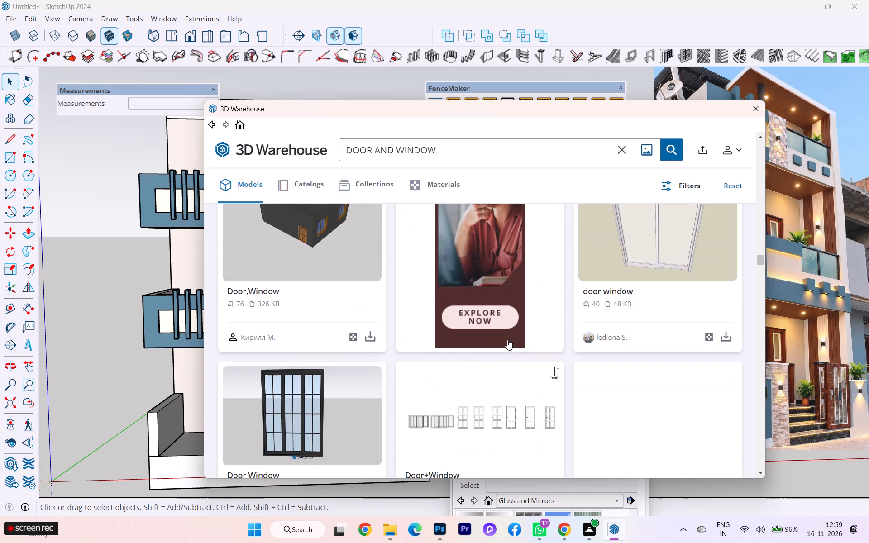
scroll(499, 321, "up", 1)
scroll(499, 320, "down", 1)
scroll(499, 320, "up", 6)
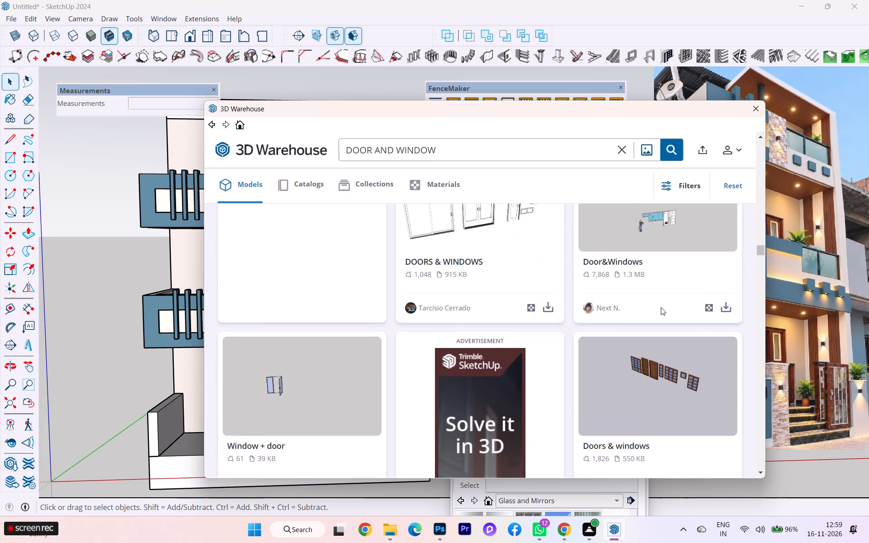
scroll(661, 307, "up", 3)
scroll(403, 284, "up", 2)
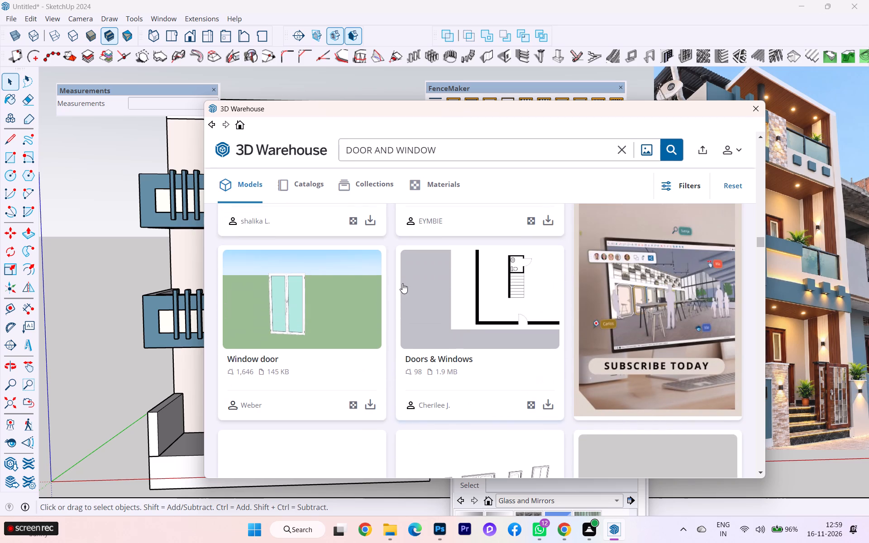
scroll(463, 284, "up", 2)
scroll(512, 283, "up", 3)
scroll(520, 282, "down", 2)
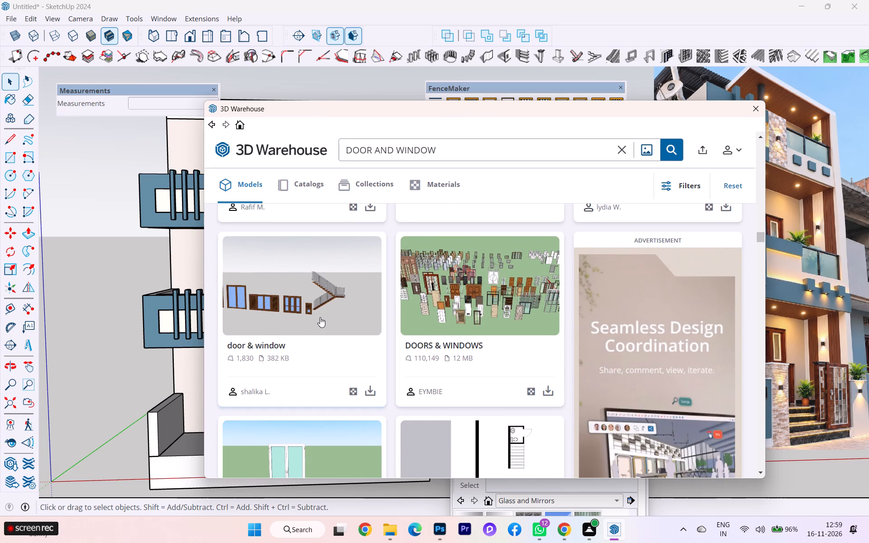
scroll(320, 323, "up", 1)
scroll(409, 324, "up", 1)
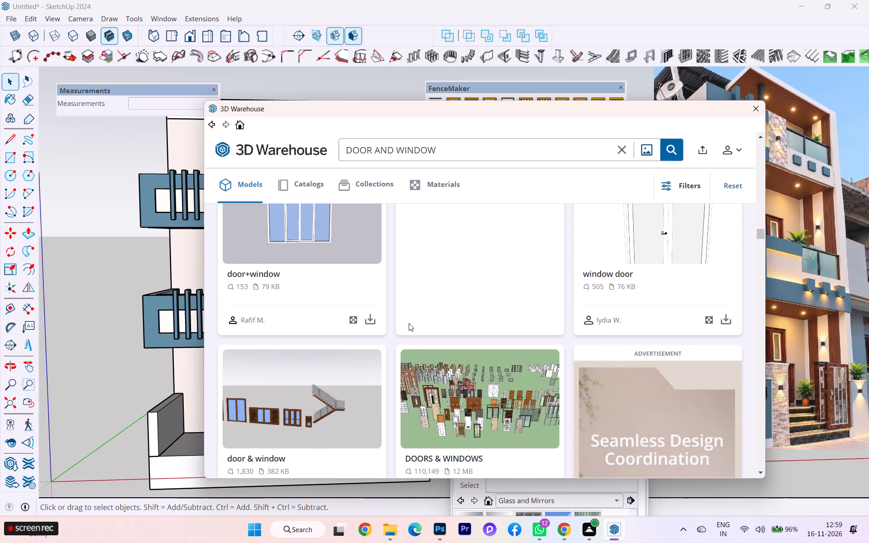
scroll(409, 323, "up", 2)
scroll(409, 323, "down", 1)
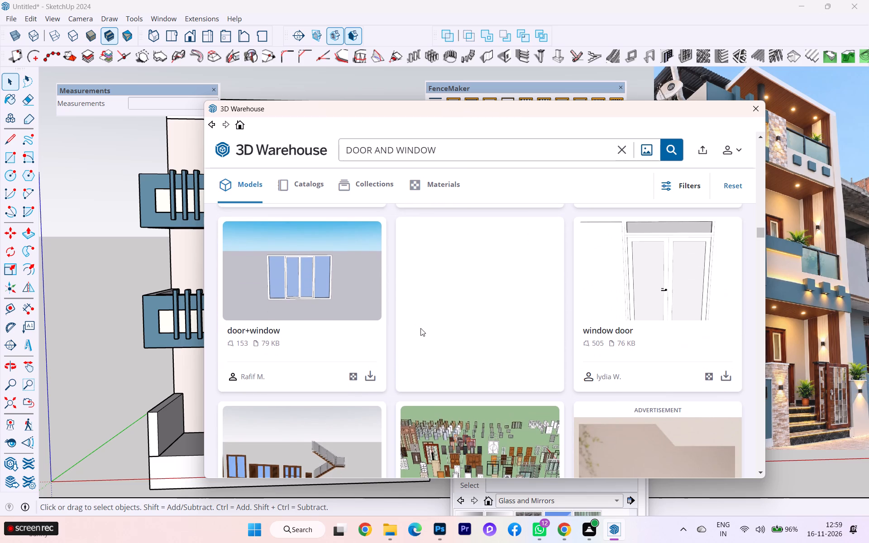
scroll(451, 343, "up", 3)
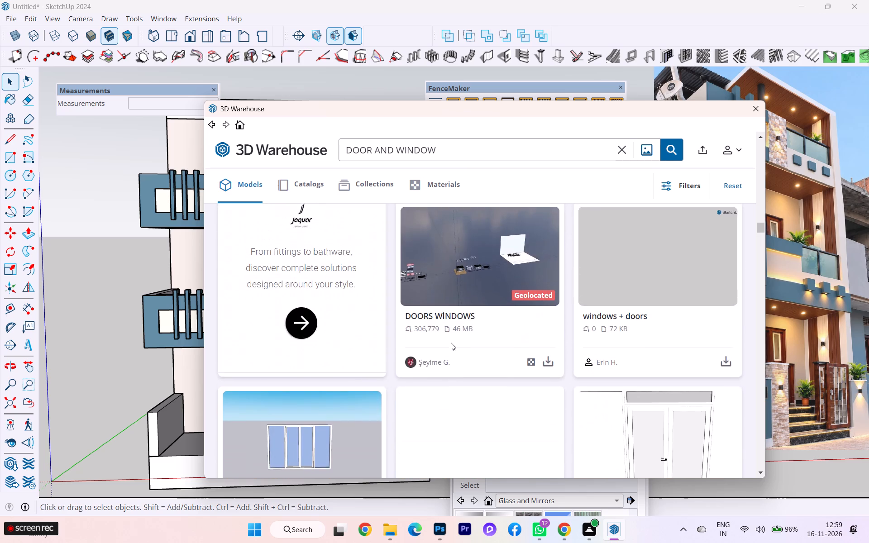
scroll(451, 343, "up", 1)
scroll(451, 343, "down", 1)
scroll(451, 343, "up", 4)
scroll(451, 343, "down", 1)
scroll(451, 343, "up", 3)
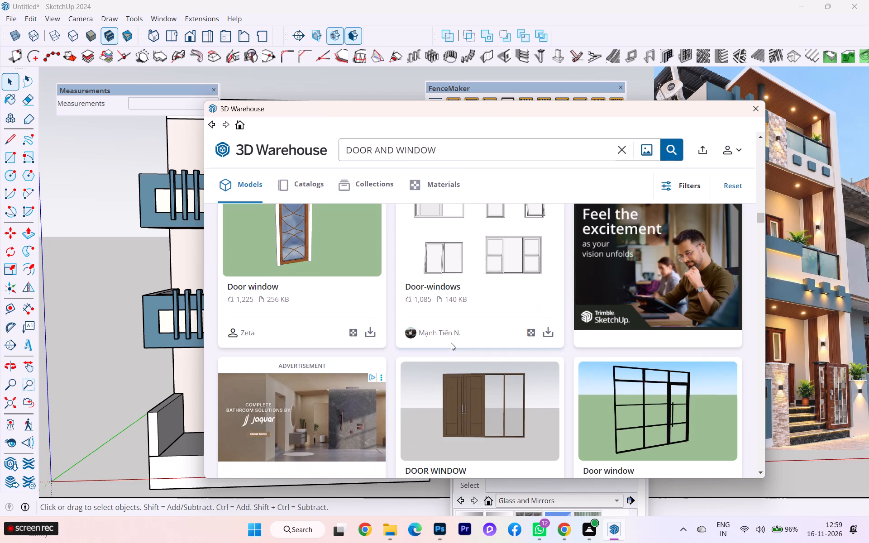
scroll(451, 343, "down", 1)
scroll(406, 336, "up", 5)
scroll(537, 319, "up", 1)
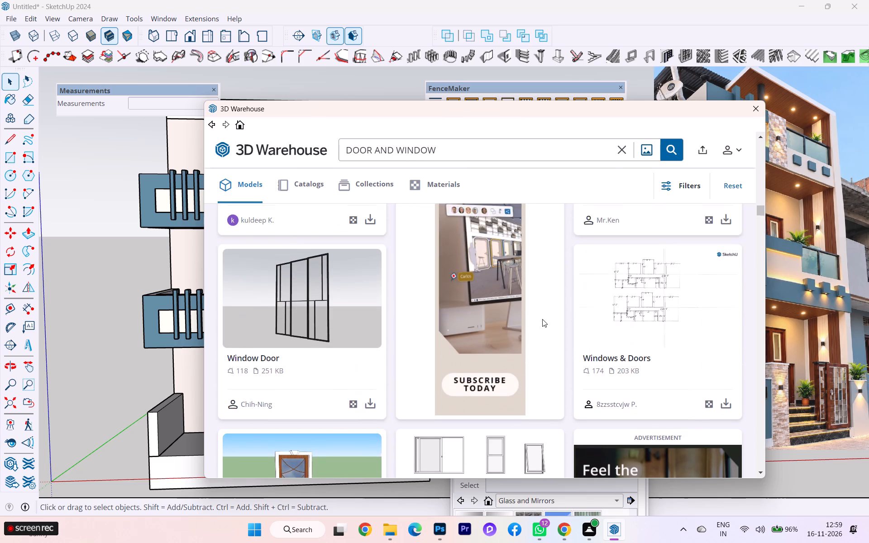
scroll(542, 319, "up", 4)
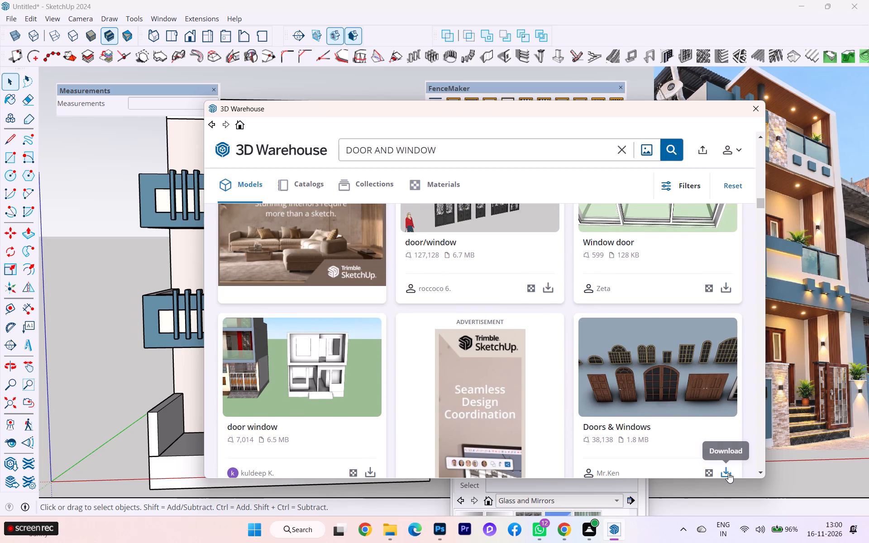
scroll(520, 318, "up", 3)
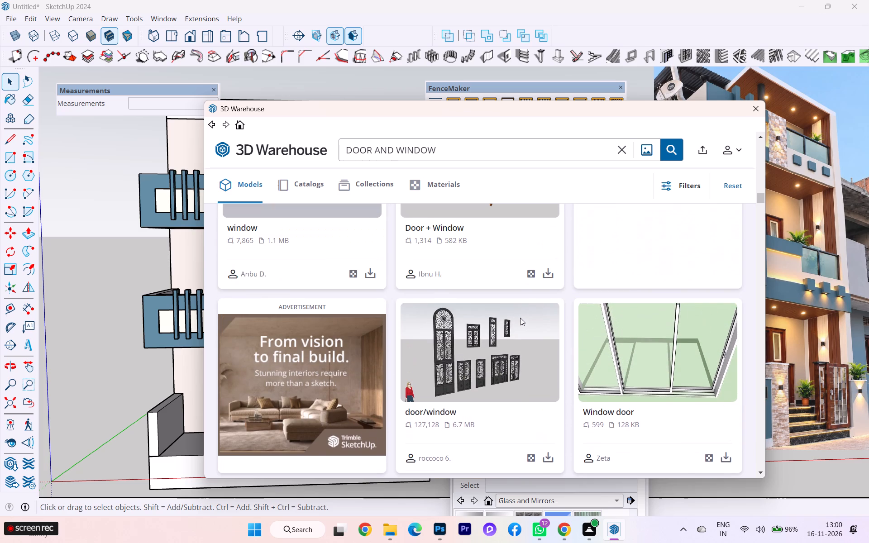
scroll(520, 318, "down", 3)
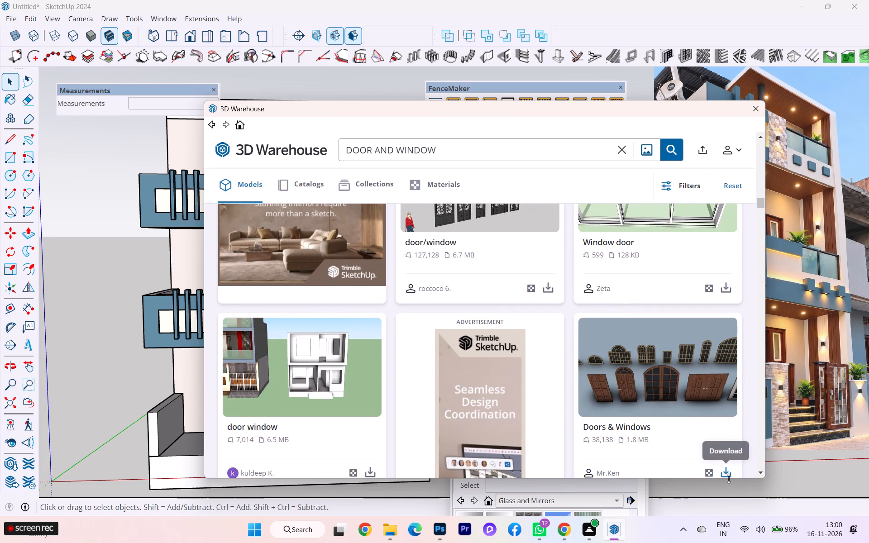
Download the 1.8 MB "Doors & Windows" set of brown wooden doors and arched windows directly into the current model.
left_click(727, 475)
left_click(449, 309)
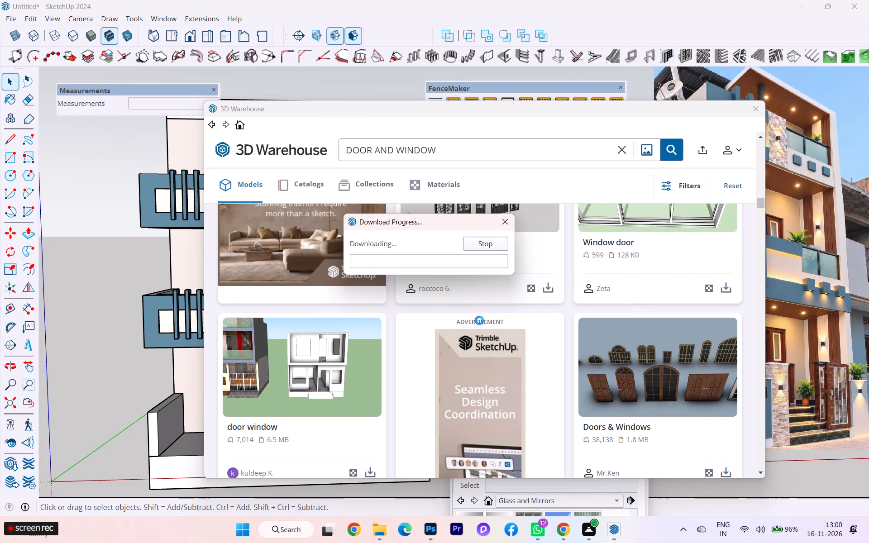
Place the downloaded doors-and-windows set on the open ground beside the house, clear of the building and floor plan.
scroll(526, 338, "down", 3)
scroll(602, 344, "down", 5)
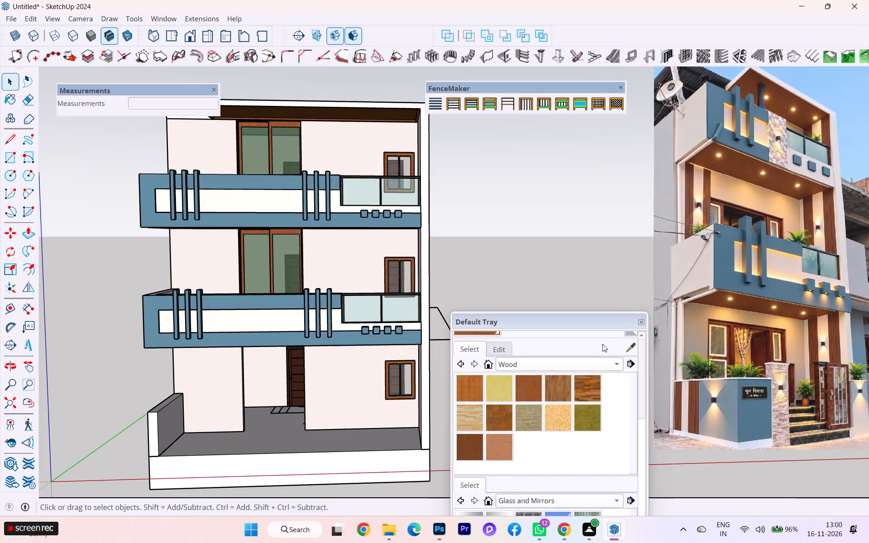
scroll(700, 346, "down", 2)
scroll(569, 323, "down", 1)
scroll(569, 323, "up", 6)
scroll(570, 325, "down", 2)
scroll(384, 329, "down", 2)
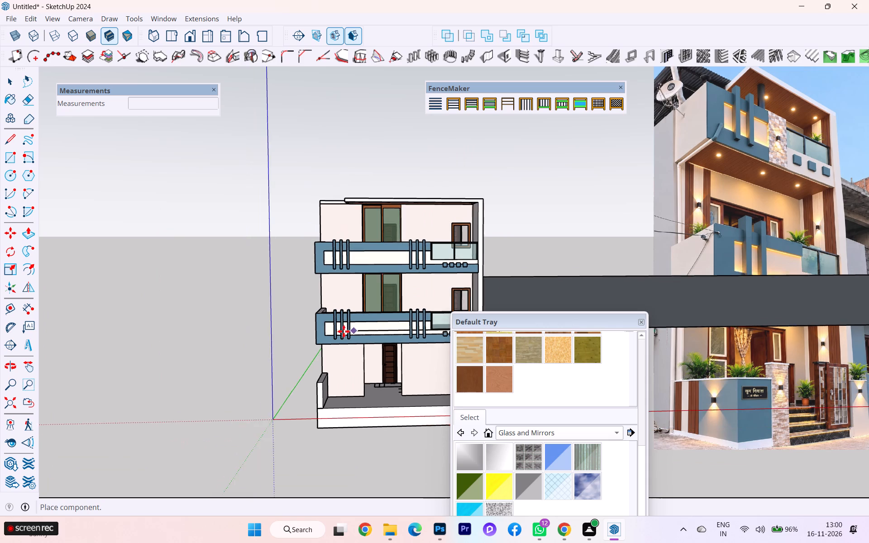
scroll(344, 331, "down", 3)
scroll(344, 331, "up", 2)
scroll(343, 332, "down", 1)
scroll(578, 352, "down", 3)
scroll(647, 335, "down", 1)
scroll(648, 335, "up", 1)
scroll(652, 336, "down", 2)
scroll(657, 336, "up", 1)
scroll(579, 329, "down", 2)
scroll(520, 330, "up", 1)
scroll(509, 332, "down", 1)
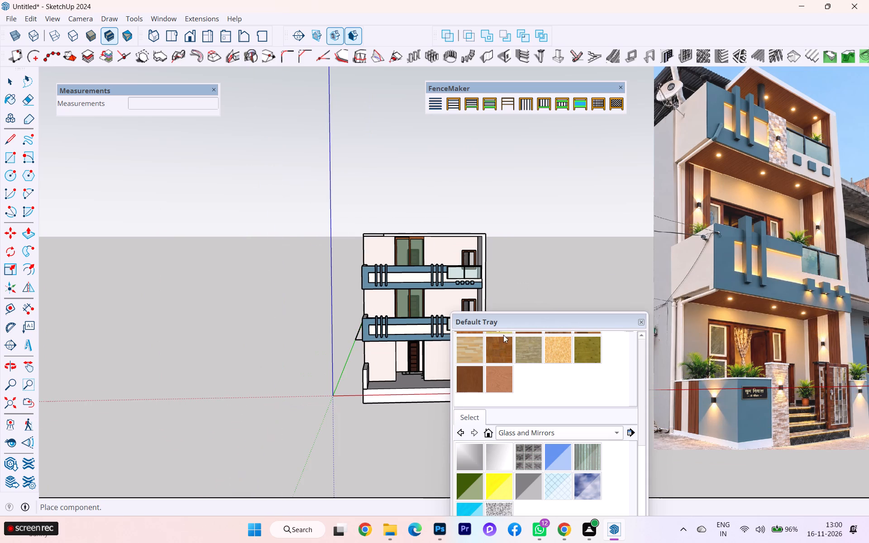
scroll(437, 333, "down", 4)
scroll(304, 324, "down", 3)
scroll(234, 315, "up", 1)
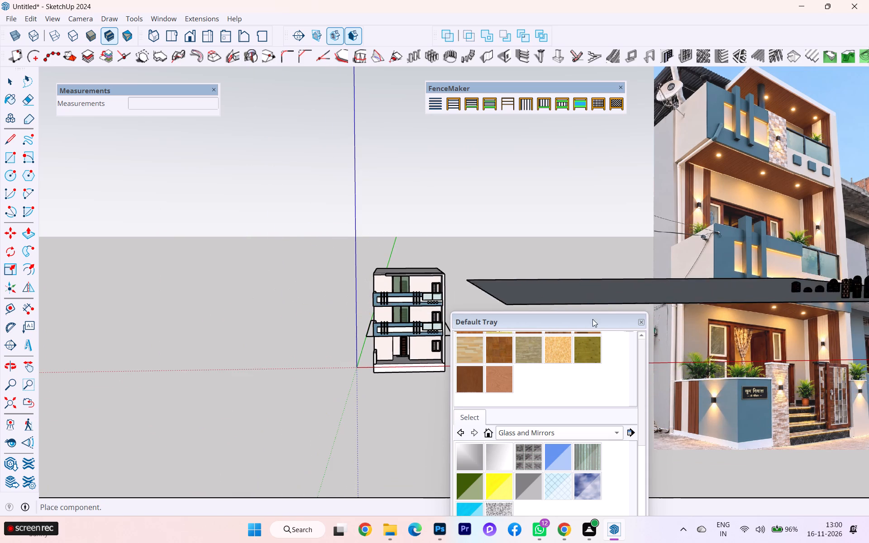
scroll(18, 282, "down", 3)
scroll(349, 287, "down", 2)
middle_click_drag(359, 297, 415, 314)
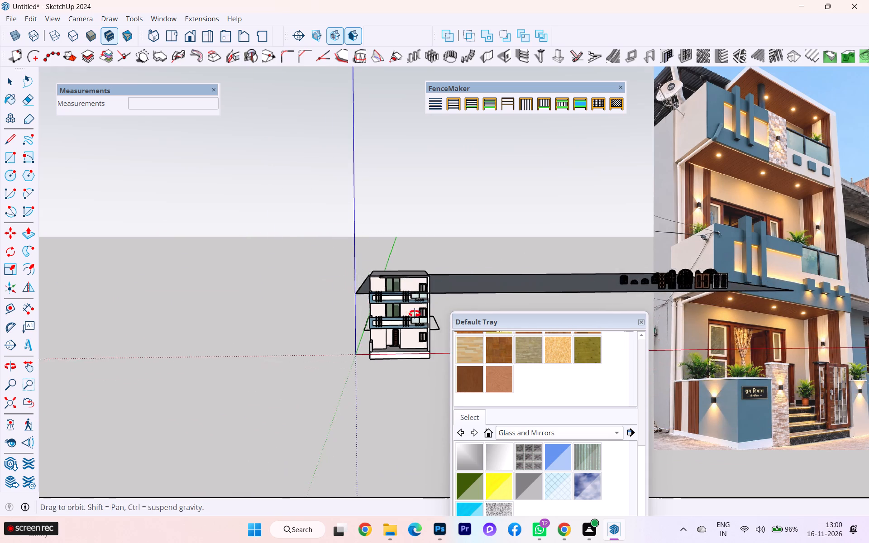
middle_click_drag(415, 314, 500, 327)
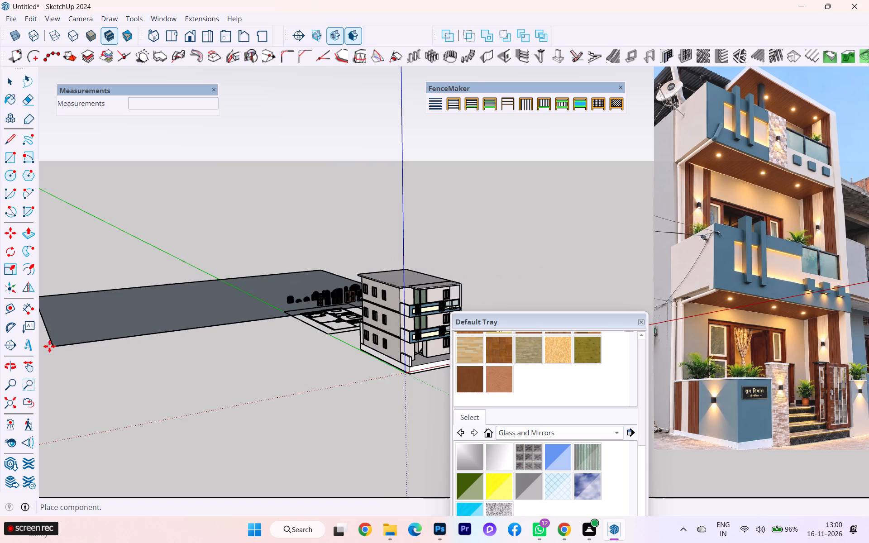
scroll(94, 345, "down", 1)
scroll(356, 325, "down", 9)
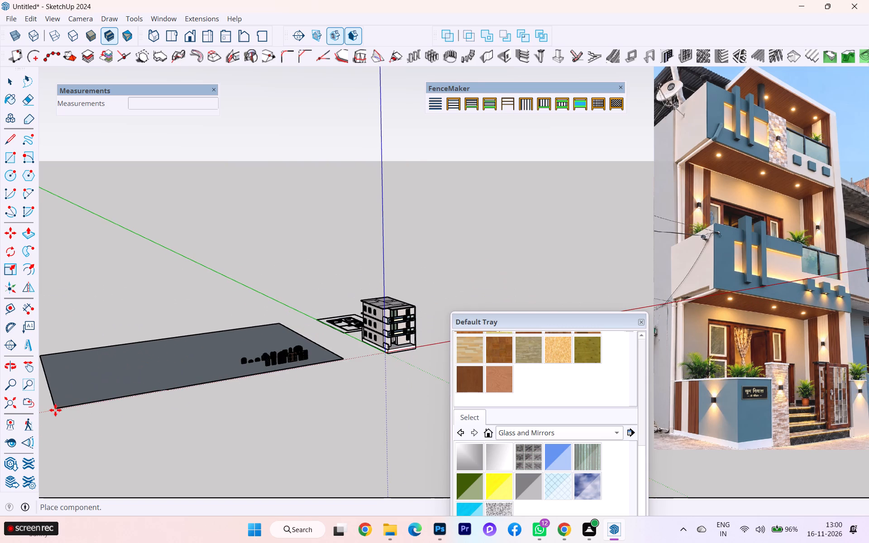
left_click(55, 410)
Explode the placed doors-and-windows component into its separate parts and clear the selection.
scroll(348, 383, "up", 8)
scroll(278, 338, "up", 2)
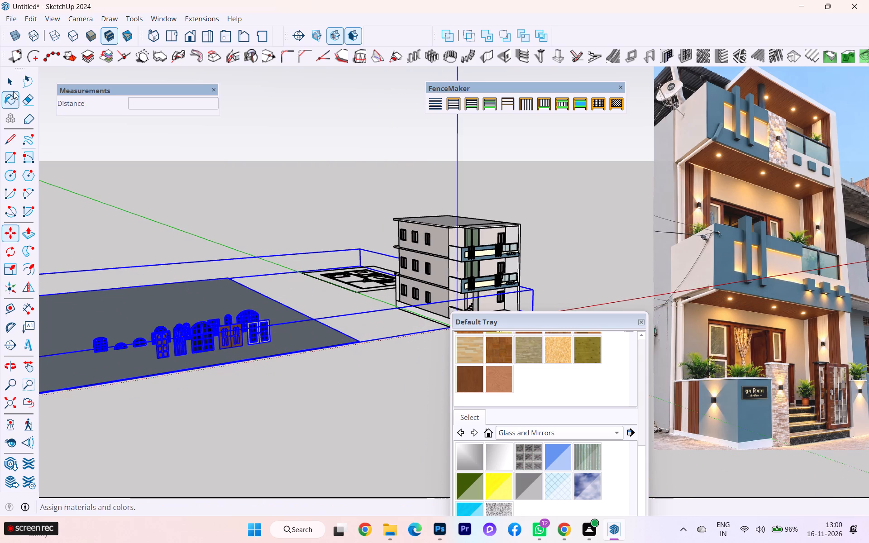
left_click(12, 81)
left_click(201, 319)
left_click(219, 343)
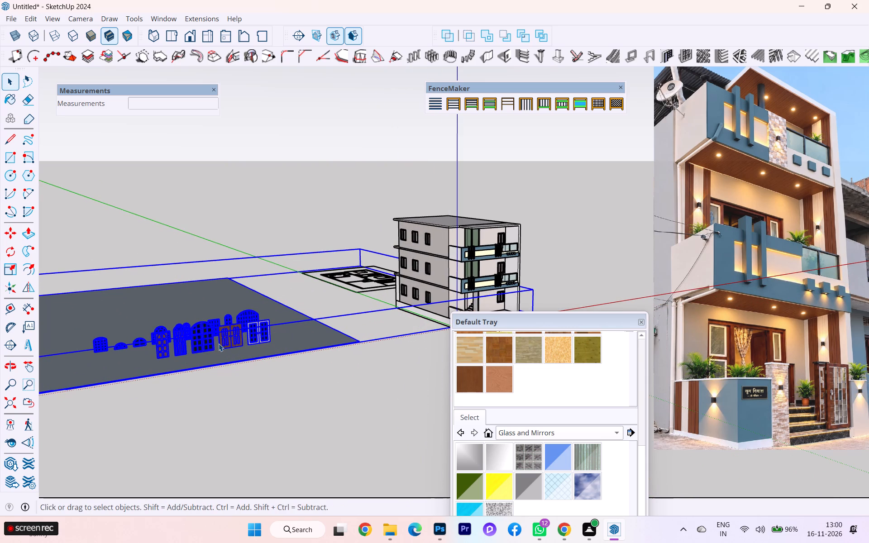
right_click(219, 343)
left_click(276, 97)
left_click(302, 417)
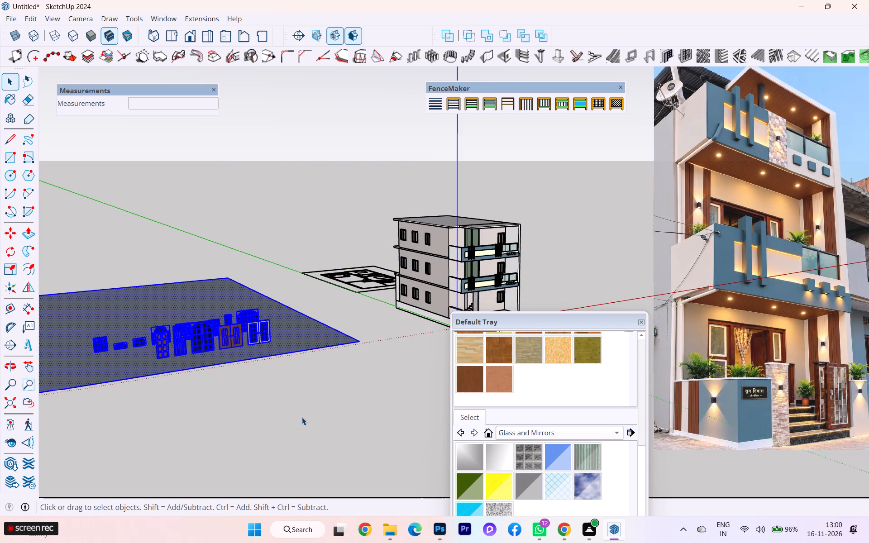
Examine the imported doors and windows up close, from the panelled wooden doors to the arched glazed double door.
scroll(248, 346, "up", 1)
scroll(248, 346, "down", 1)
scroll(248, 346, "up", 3)
scroll(248, 346, "down", 1)
scroll(248, 346, "up", 9)
scroll(208, 333, "up", 4)
scroll(208, 333, "down", 1)
scroll(208, 333, "up", 2)
scroll(346, 346, "down", 2)
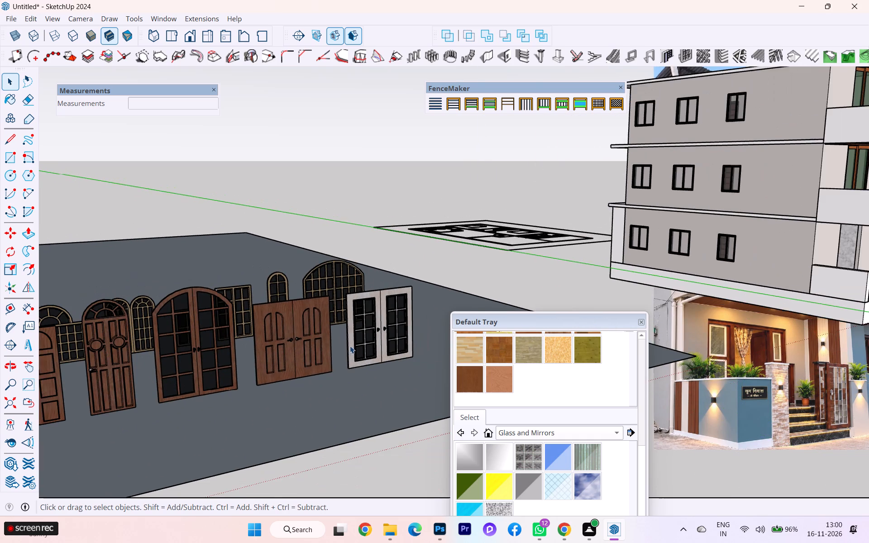
scroll(350, 346, "down", 1)
scroll(201, 358, "down", 1)
scroll(143, 380, "up", 6)
scroll(141, 381, "down", 1)
scroll(141, 381, "up", 3)
scroll(364, 359, "down", 3)
scroll(367, 357, "up", 1)
scroll(369, 357, "down", 1)
scroll(225, 367, "down", 2)
scroll(349, 362, "down", 2)
scroll(133, 378, "up", 4)
scroll(421, 366, "up", 2)
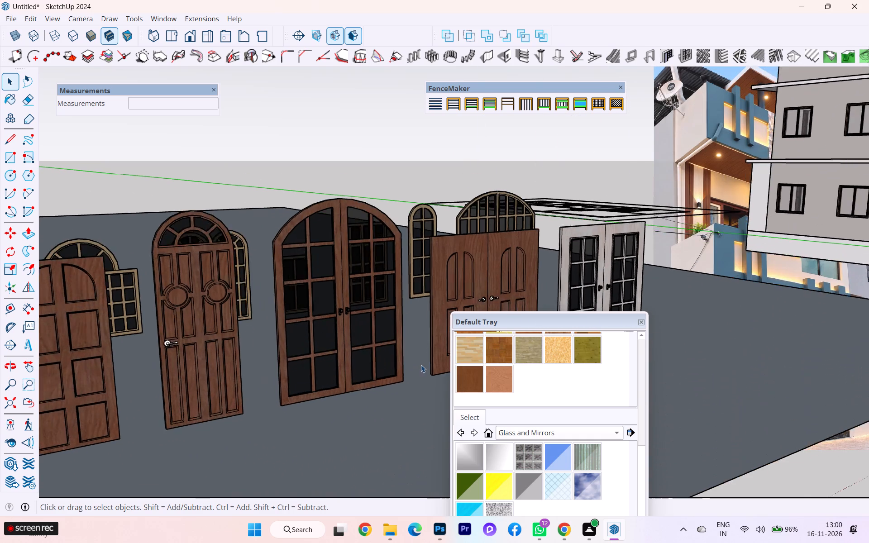
scroll(421, 365, "up", 1)
scroll(391, 342, "down", 1)
middle_click_drag(389, 353, 369, 409)
scroll(277, 261, "up", 1)
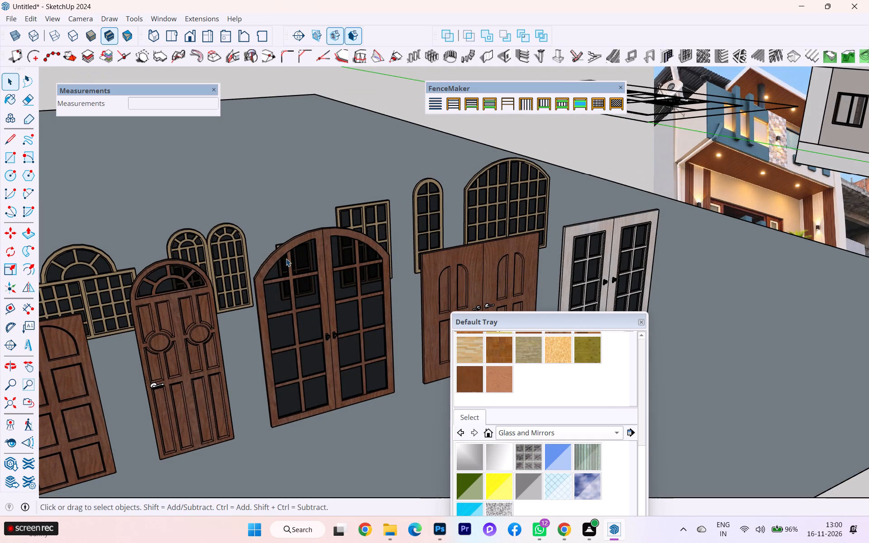
scroll(356, 261, "down", 2)
scroll(363, 266, "up", 1)
scroll(330, 310, "up", 2)
scroll(330, 310, "down", 2)
scroll(330, 310, "up", 4)
scroll(330, 310, "down", 5)
scroll(330, 310, "up", 4)
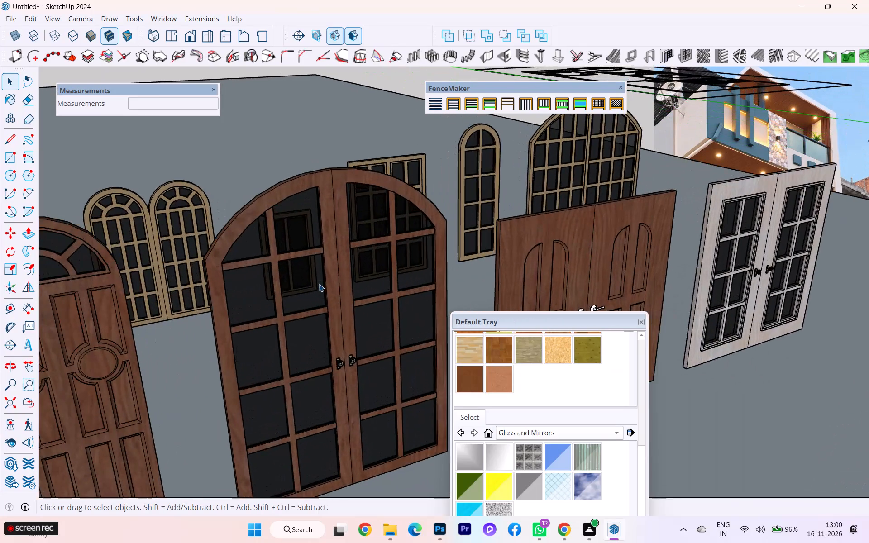
Move the brown arched glazed double door from the ground into the ground-floor porch doorway, aligning its lower left corner with the opening's lower left corner.
scroll(323, 288, "down", 11)
scroll(308, 286, "up", 1)
scroll(308, 286, "down", 1)
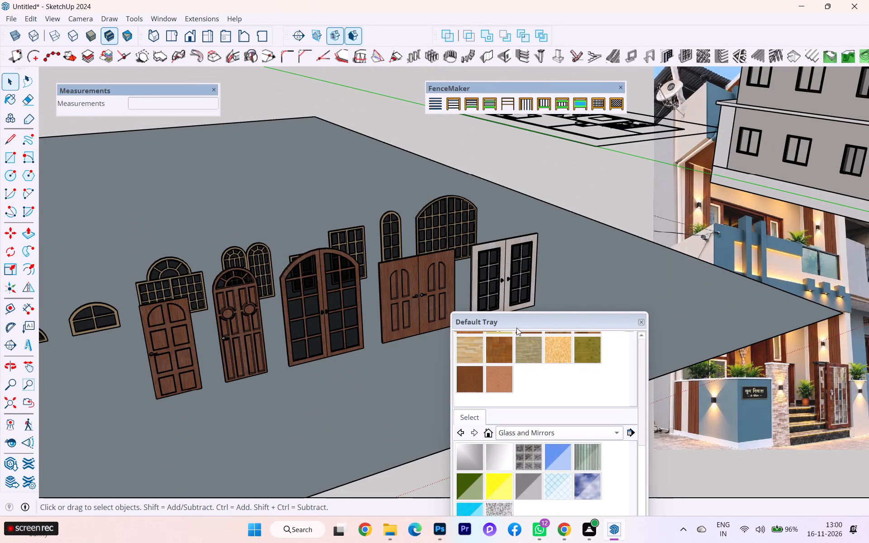
left_click_drag(523, 322, 712, 372)
scroll(347, 314, "up", 4)
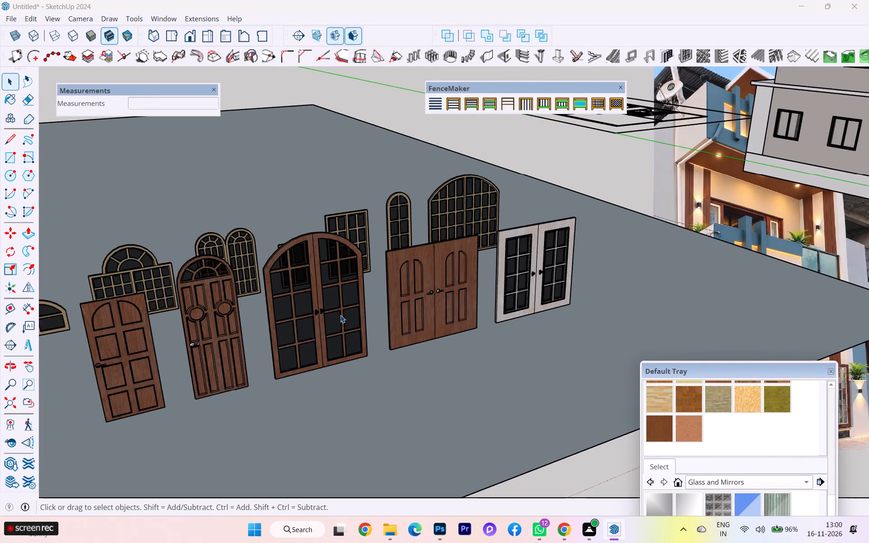
scroll(340, 315, "up", 2)
scroll(340, 315, "down", 2)
scroll(340, 315, "up", 1)
left_click(310, 315)
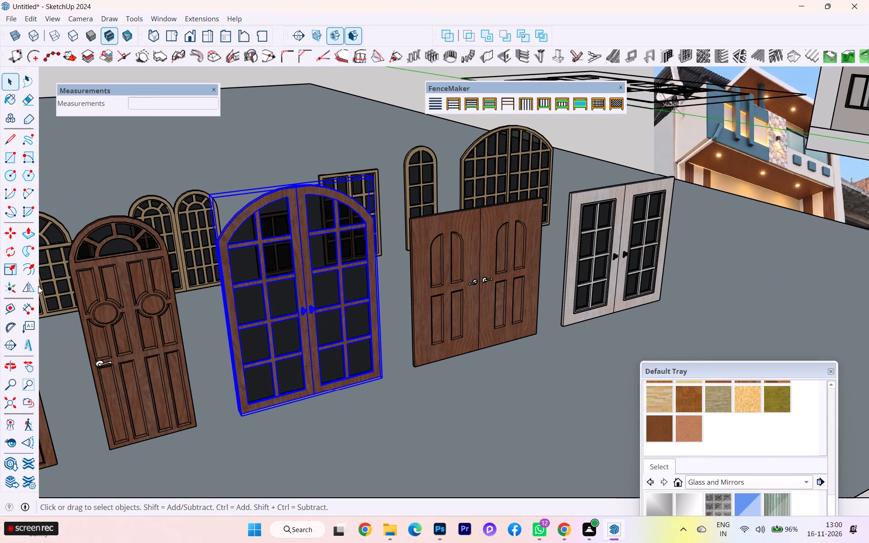
left_click(9, 234)
scroll(288, 427, "up", 4)
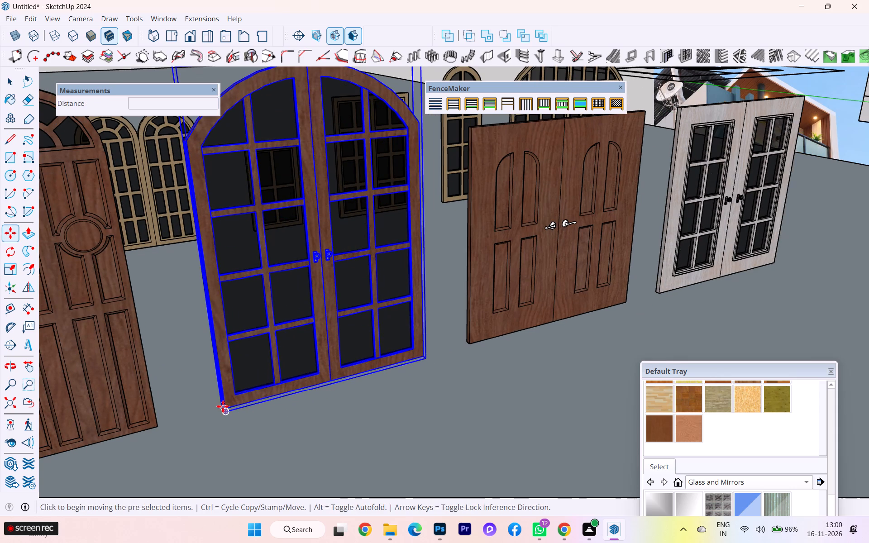
left_click(224, 411)
scroll(306, 318, "down", 2)
scroll(293, 318, "up", 1)
scroll(293, 318, "down", 4)
scroll(241, 322, "up", 1)
scroll(240, 322, "down", 1)
scroll(239, 322, "up", 4)
scroll(238, 322, "down", 2)
scroll(220, 317, "up", 1)
scroll(220, 317, "down", 6)
scroll(220, 318, "up", 1)
scroll(220, 318, "down", 4)
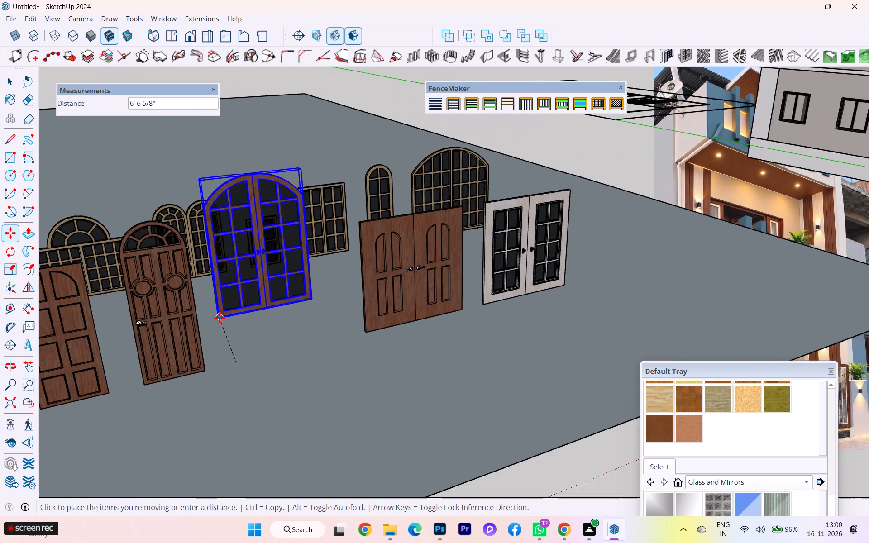
scroll(220, 318, "down", 4)
scroll(220, 318, "up", 2)
scroll(218, 318, "down", 6)
scroll(202, 303, "up", 1)
scroll(202, 303, "down", 9)
scroll(654, 237, "up", 4)
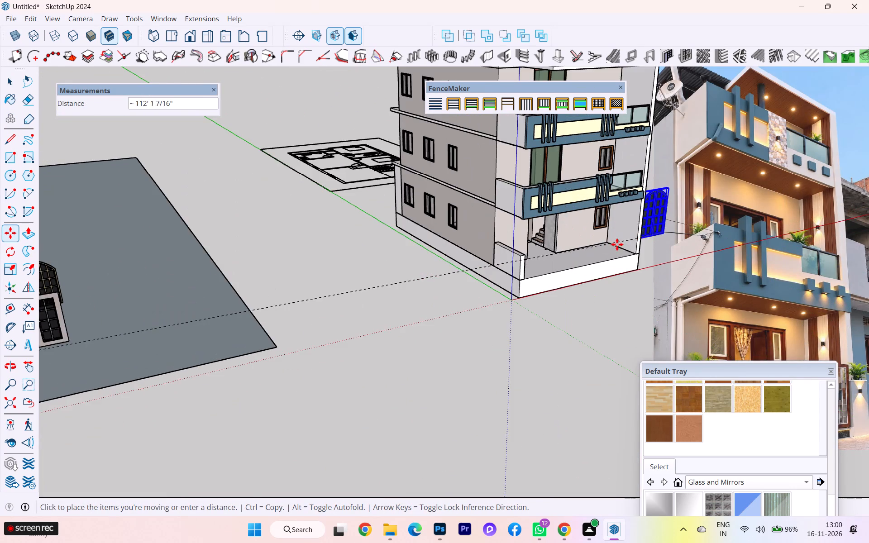
scroll(591, 250, "up", 1)
scroll(591, 250, "down", 1)
scroll(587, 251, "up", 13)
middle_click_drag(524, 257, 439, 268)
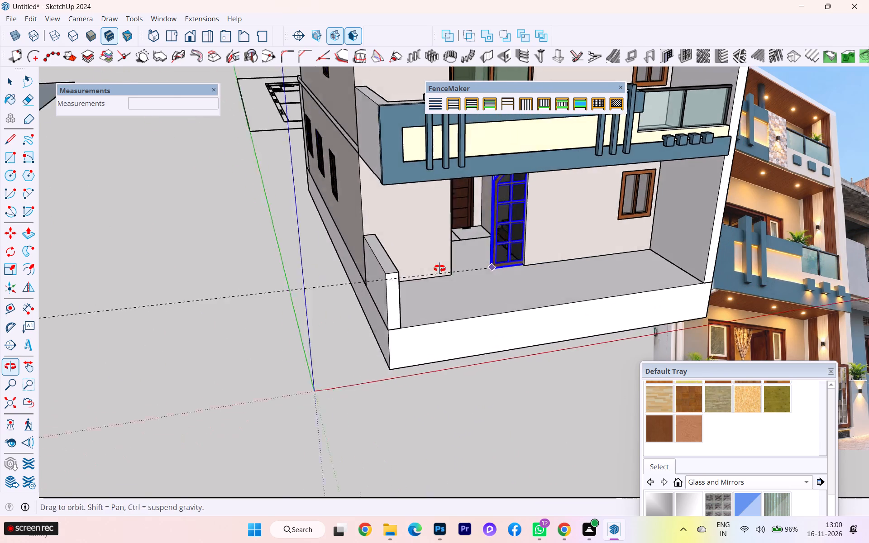
middle_click_drag(439, 268, 437, 268)
scroll(443, 248, "up", 2)
scroll(443, 248, "down", 2)
scroll(443, 248, "up", 2)
scroll(445, 269, "down", 2)
scroll(445, 269, "up", 3)
scroll(444, 271, "down", 1)
scroll(444, 272, "up", 4)
scroll(440, 284, "down", 1)
scroll(440, 284, "up", 4)
scroll(440, 284, "down", 2)
scroll(440, 284, "up", 2)
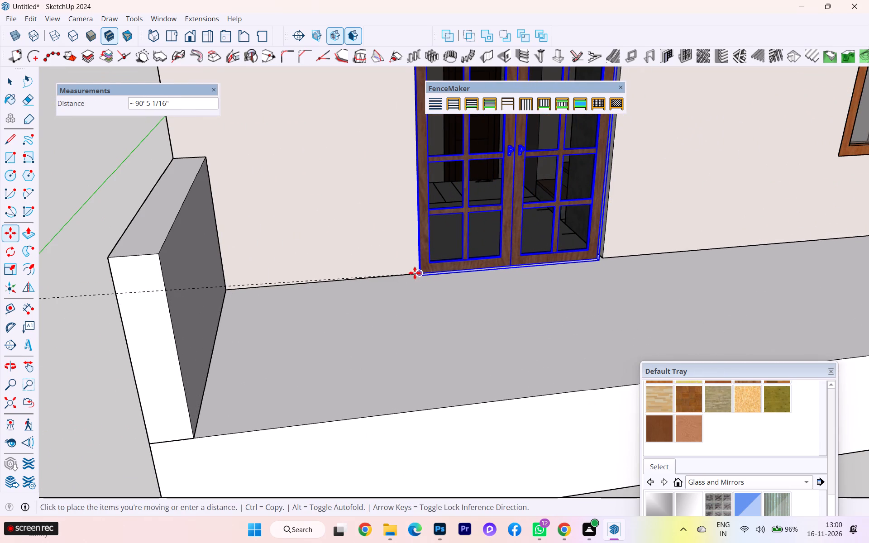
left_click(415, 272)
Scale the arched double door vertically by about 1.16 so its top meets the top of the porch doorway.
scroll(579, 270, "down", 2)
middle_click_drag(580, 270, 496, 286)
scroll(497, 275, "down", 3)
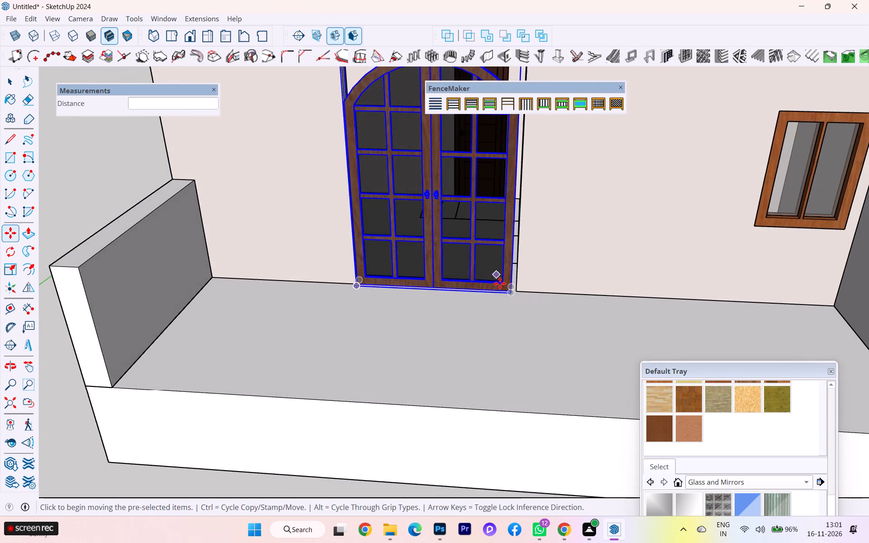
scroll(500, 283, "down", 5)
middle_click_drag(520, 286, 536, 247)
scroll(540, 197, "up", 6)
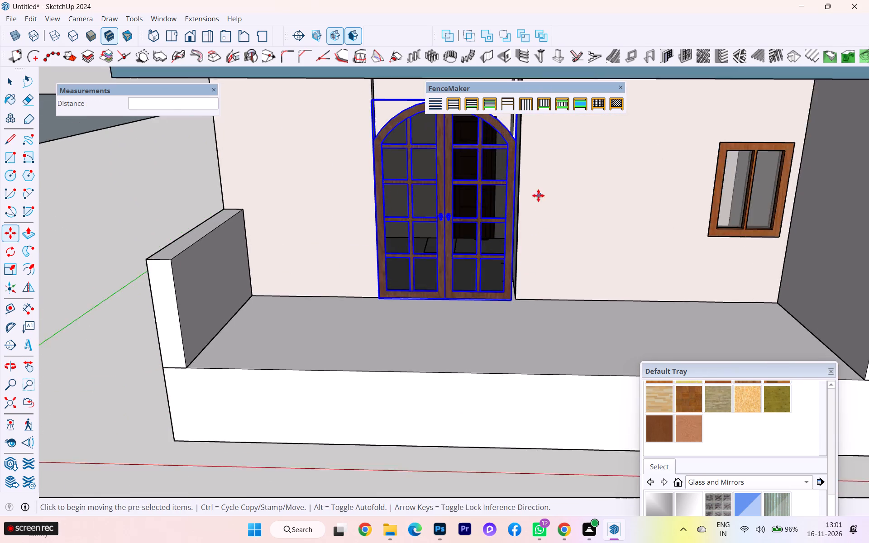
scroll(517, 169, "down", 1)
scroll(516, 168, "up", 2)
middle_click_drag(505, 138, 512, 108)
scroll(502, 224, "down", 5)
scroll(500, 269, "up", 1)
scroll(500, 270, "down", 2)
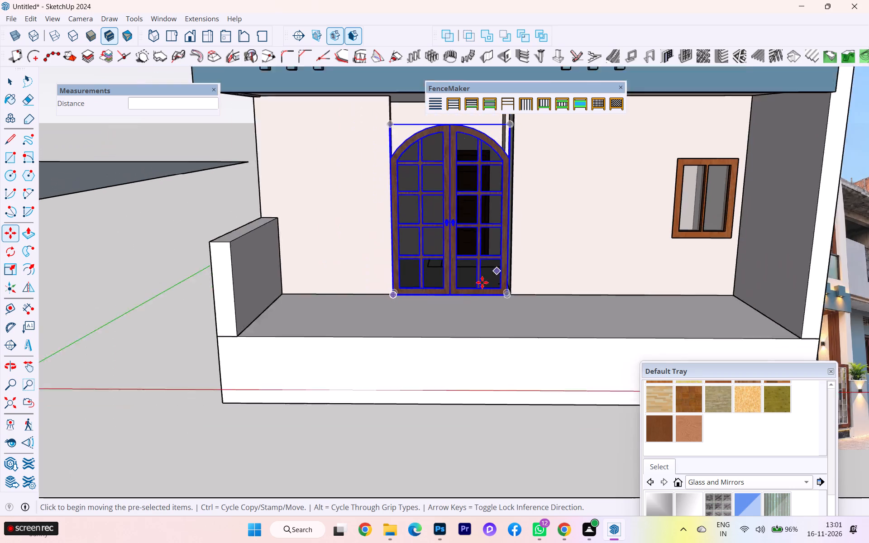
scroll(482, 282, "down", 2)
scroll(473, 285, "up", 2)
scroll(471, 285, "down", 1)
scroll(511, 138, "up", 5)
scroll(519, 145, "down", 1)
scroll(460, 189, "up", 2)
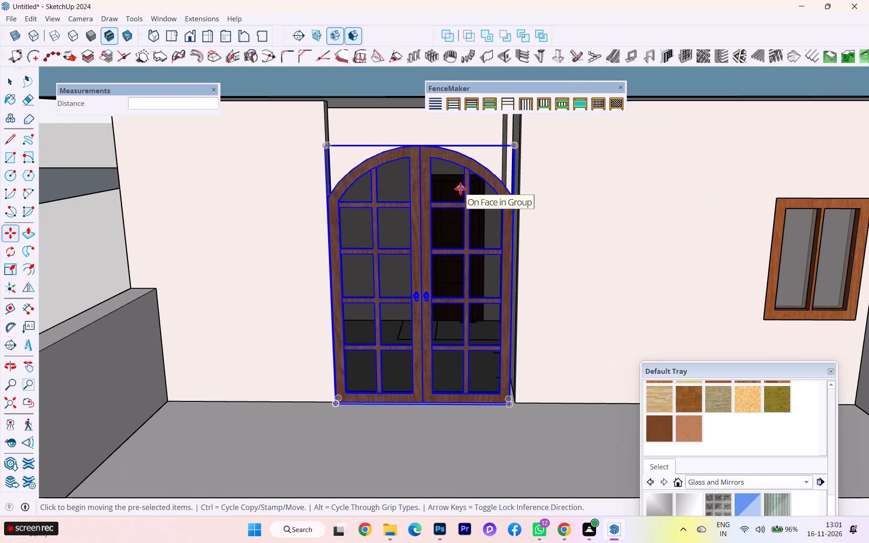
key("s")
scroll(450, 226, "down", 3)
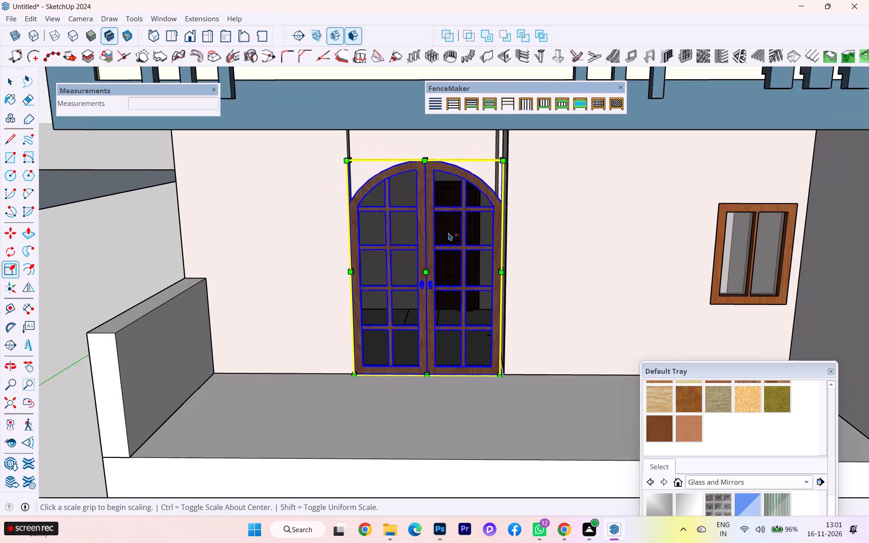
scroll(424, 148, "up", 1)
scroll(424, 148, "down", 1)
middle_click_drag(422, 146, 422, 108)
scroll(232, 134, "down", 3)
scroll(369, 90, "up", 2)
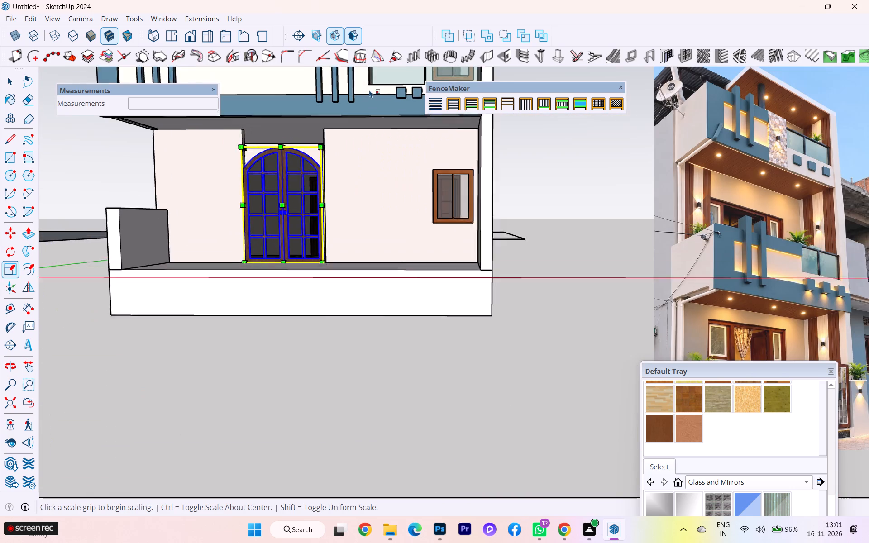
scroll(369, 90, "up", 1)
scroll(245, 133, "up", 2)
scroll(245, 133, "down", 1)
scroll(245, 133, "up", 4)
scroll(263, 142, "down", 1)
scroll(264, 143, "up", 1)
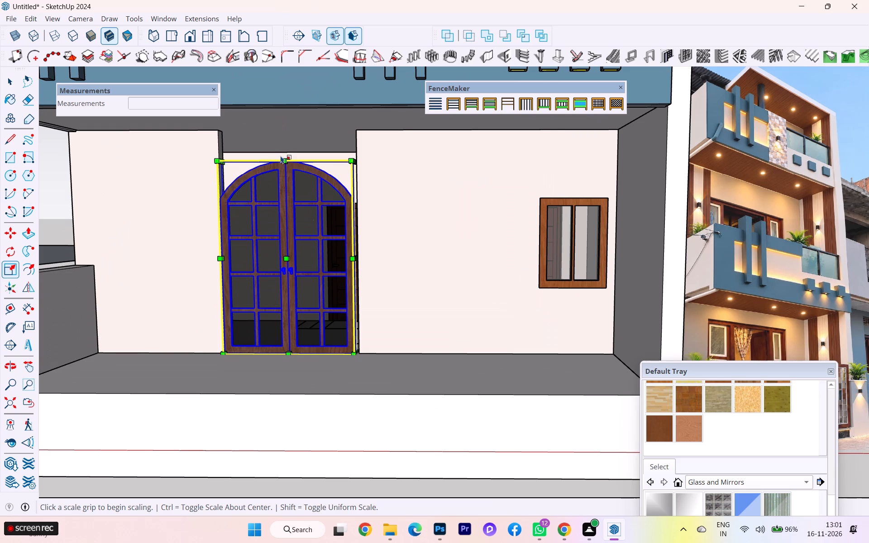
left_click(289, 157)
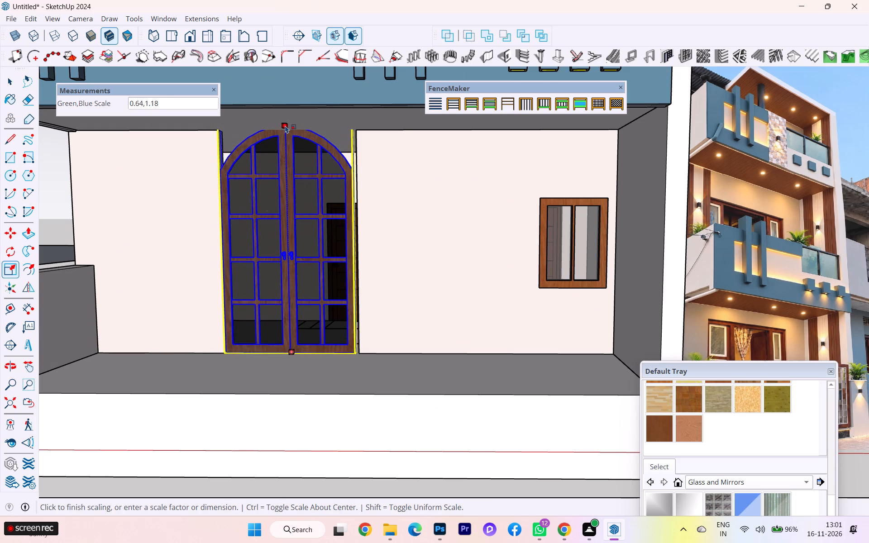
key("Escape")
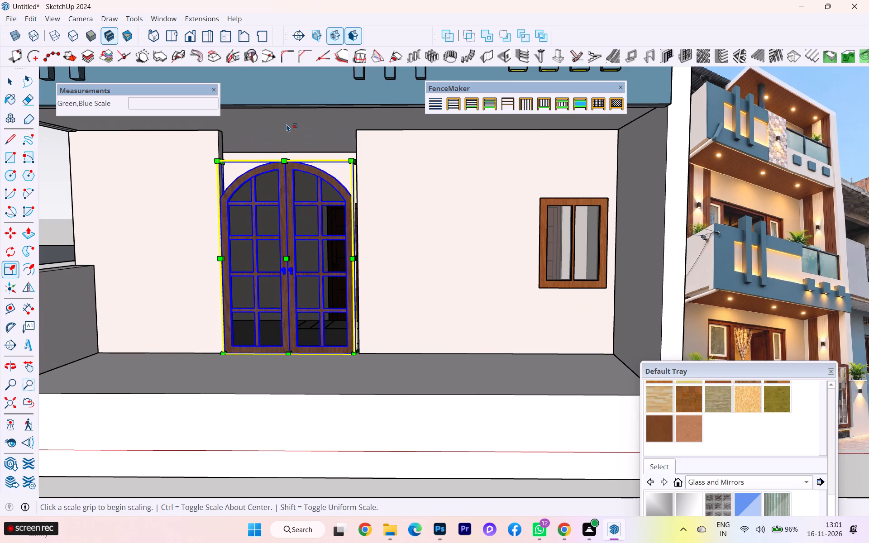
scroll(300, 129, "up", 4)
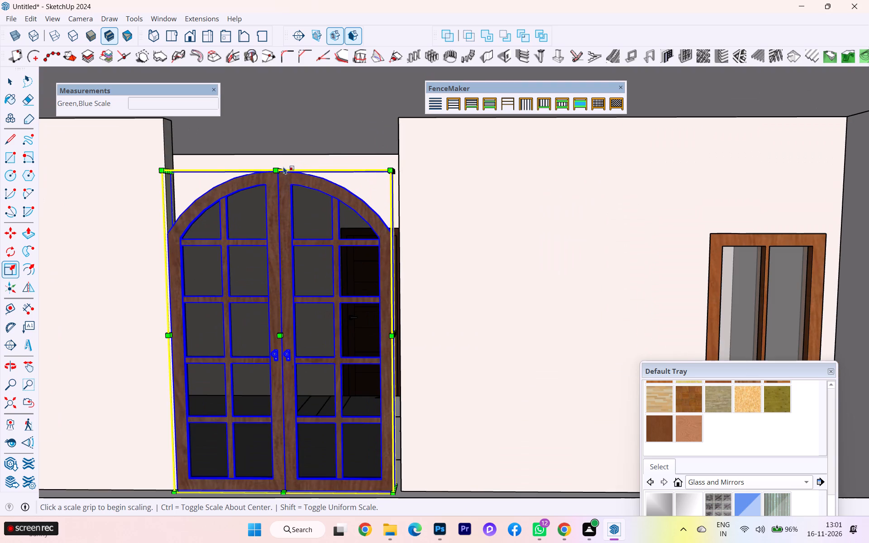
left_click(282, 172)
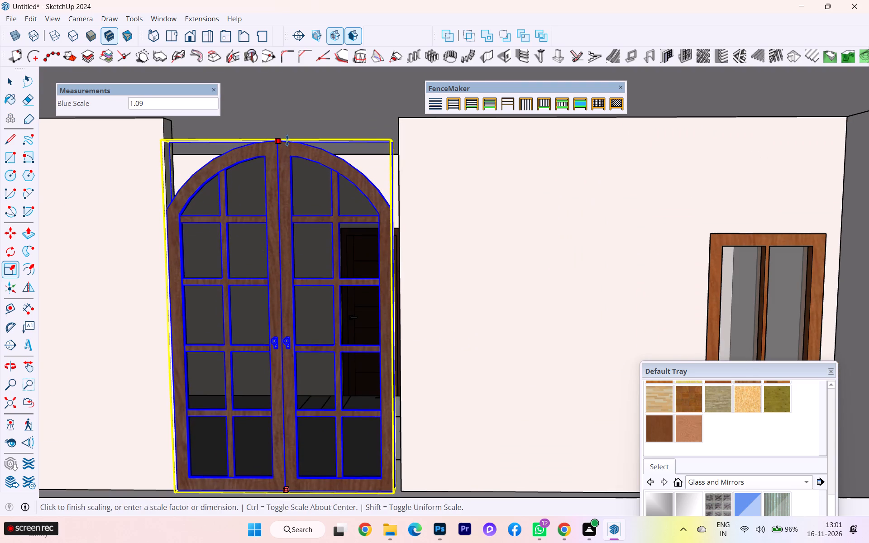
left_click(402, 119)
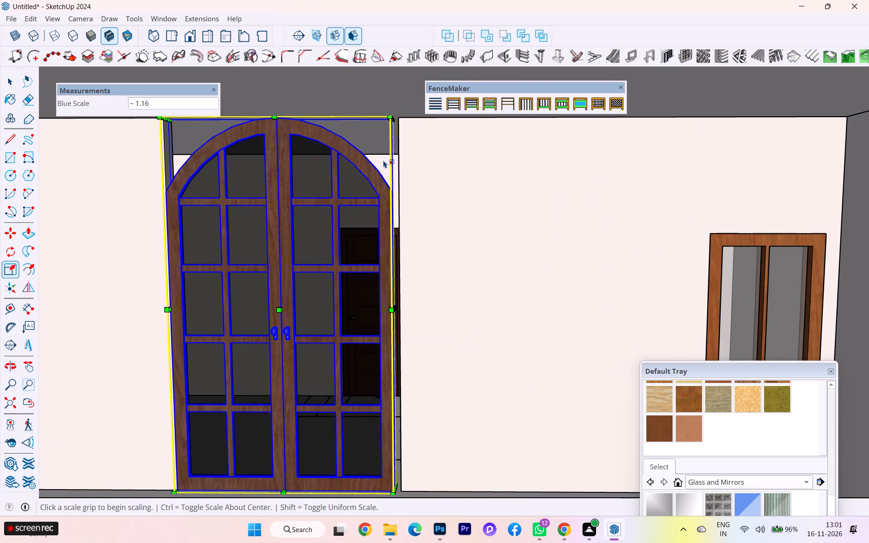
Scale the arched double door's width outward to meet the doorway's right jamb, filling the opening.
scroll(395, 300, "up", 2)
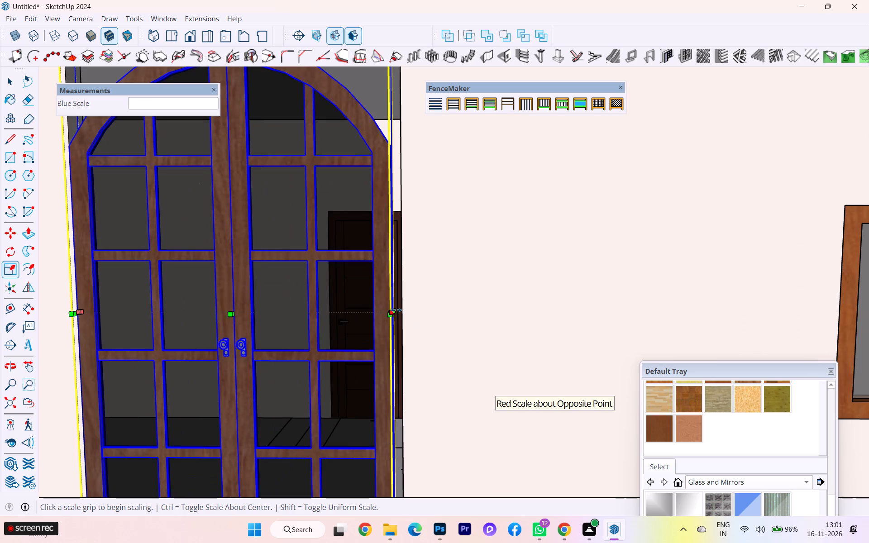
left_click(396, 310)
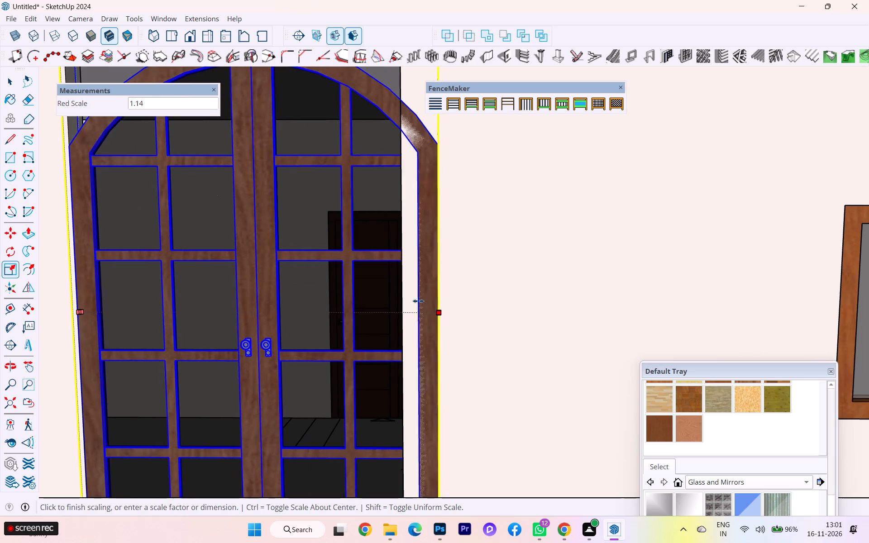
left_click(400, 300)
scroll(496, 201, "down", 1)
scroll(496, 201, "up", 2)
scroll(496, 201, "down", 2)
scroll(496, 201, "up", 1)
scroll(496, 201, "down", 1)
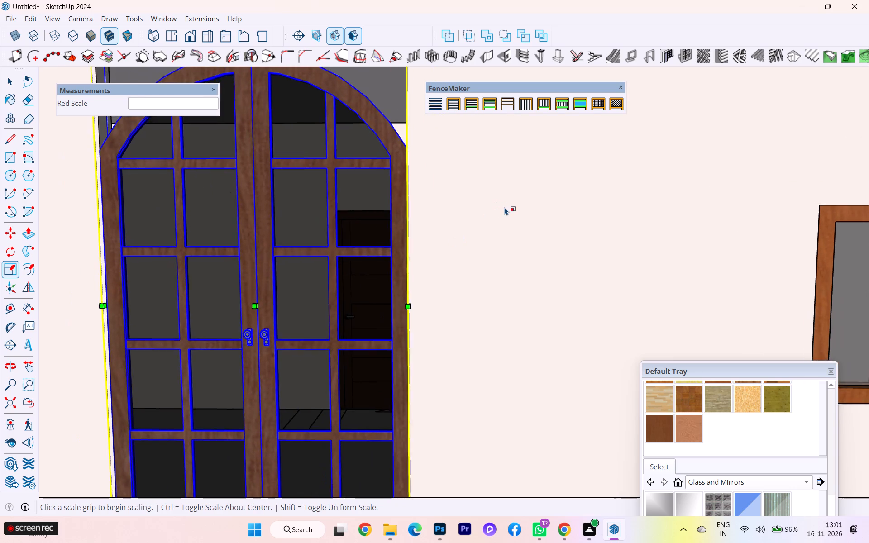
scroll(505, 212, "down", 5)
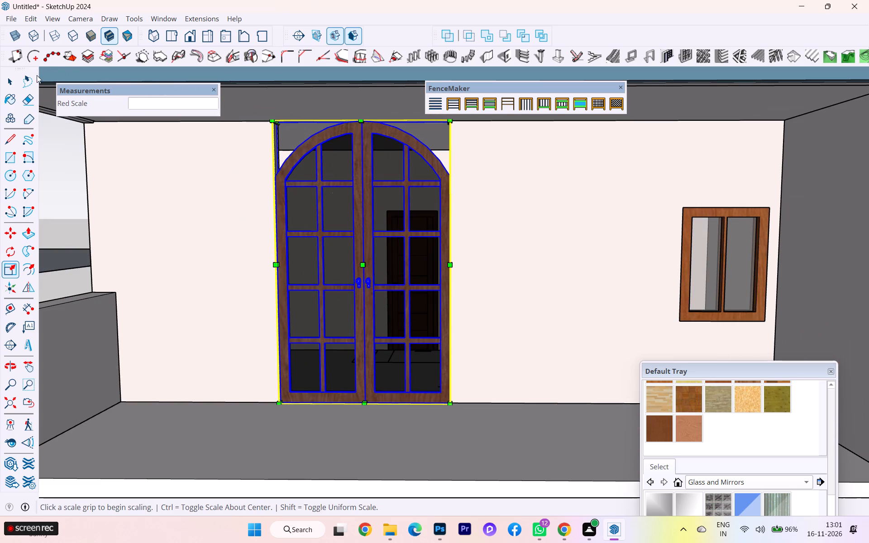
left_click(9, 76)
Inside the wall group, draw a two-point arc along the door's arched top, about 6' 1" across the doorway with a bulge of about 1' 11".
left_click(221, 377)
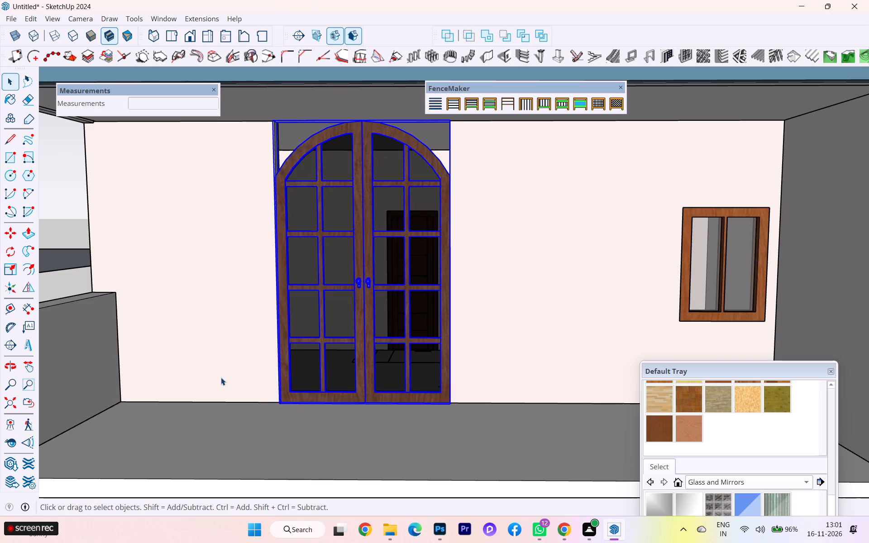
scroll(249, 161, "up", 2)
double_click(254, 157)
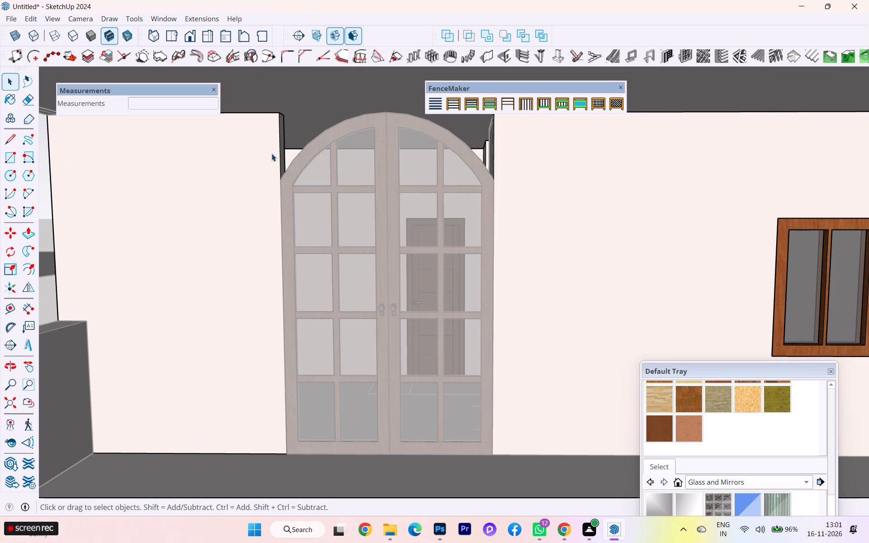
left_click(282, 145)
scroll(282, 144, "up", 8)
scroll(282, 144, "down", 3)
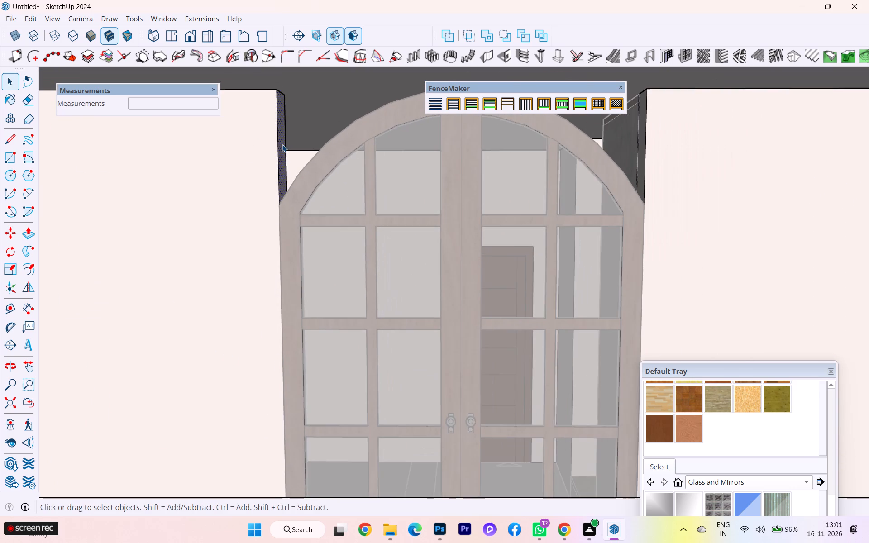
scroll(282, 144, "down", 3)
middle_click_drag(299, 171, 305, 233)
middle_click_drag(306, 191, 303, 103)
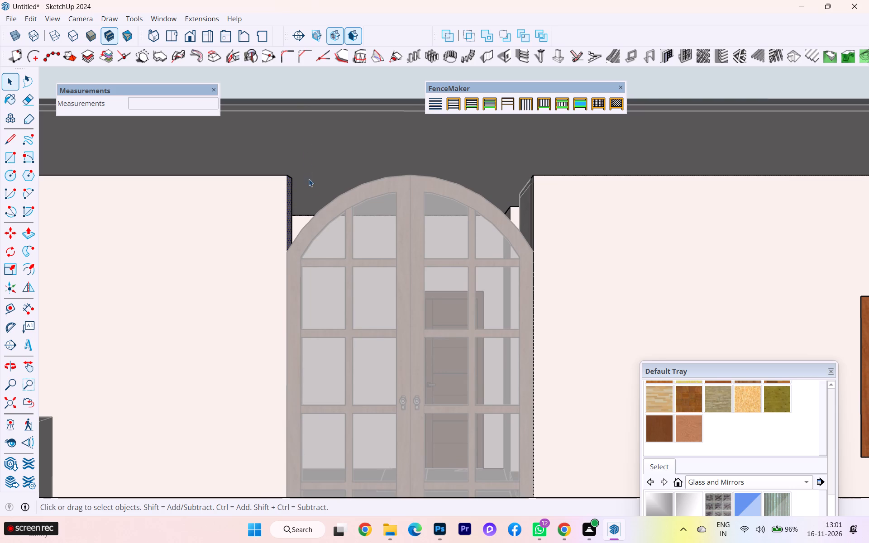
left_click(33, 195)
scroll(296, 239, "up", 3)
left_click(284, 254)
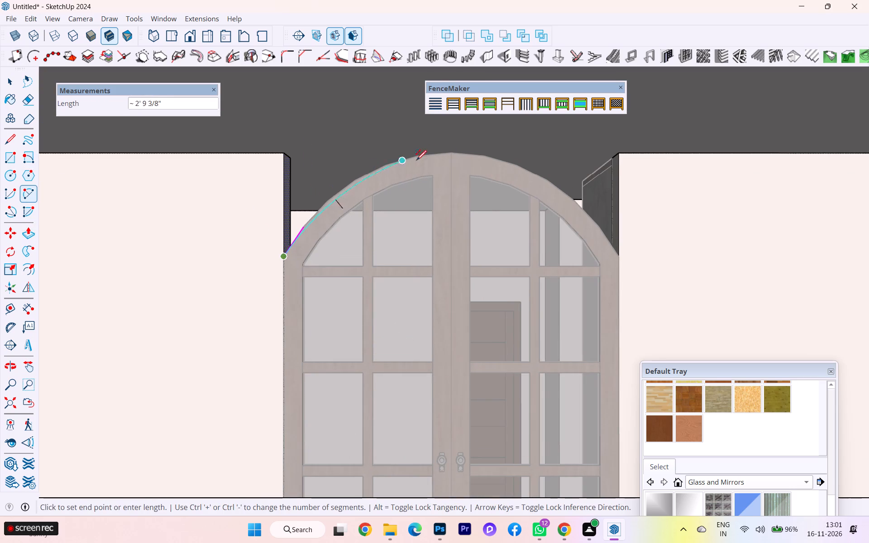
left_click(622, 257)
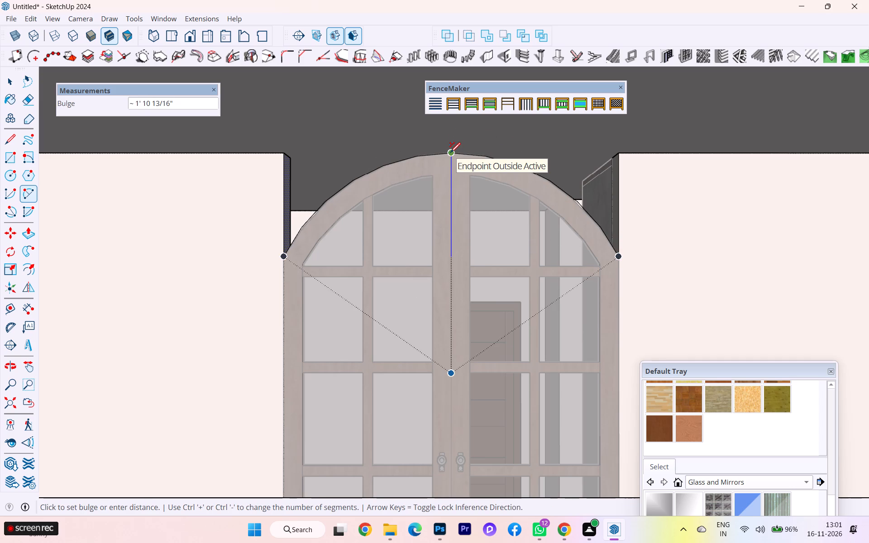
key("Up")
key("Right")
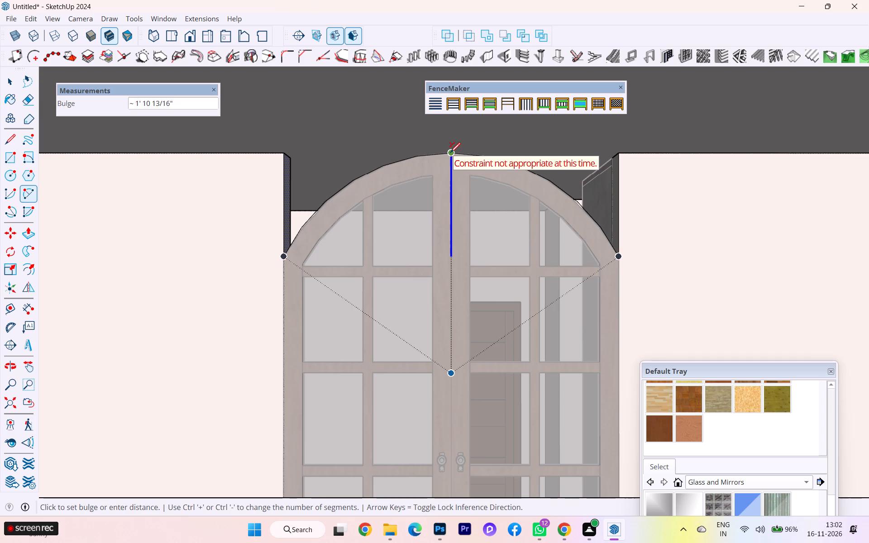
key("Left")
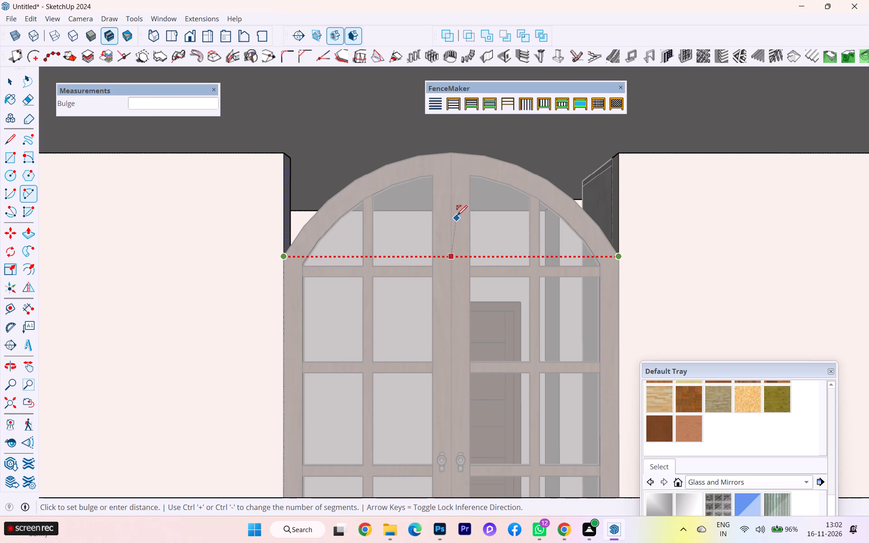
key("Up")
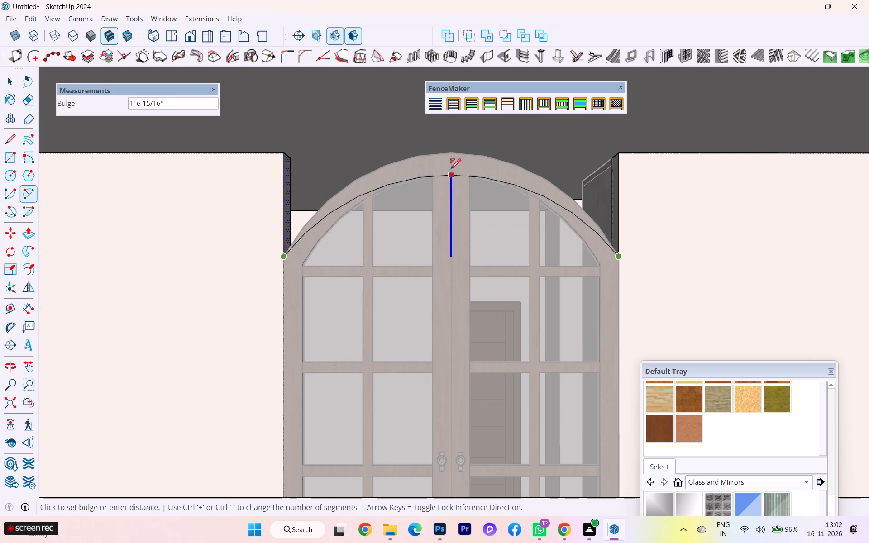
left_click(444, 150)
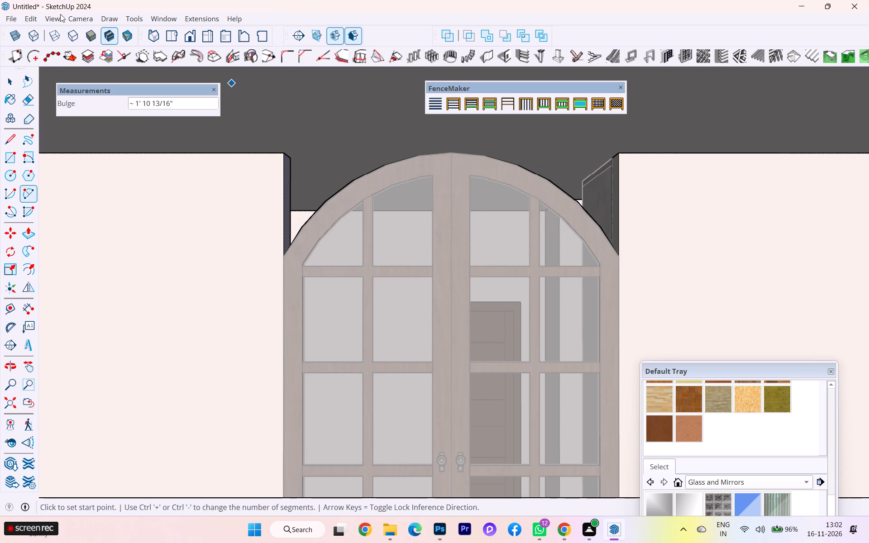
left_click(10, 80)
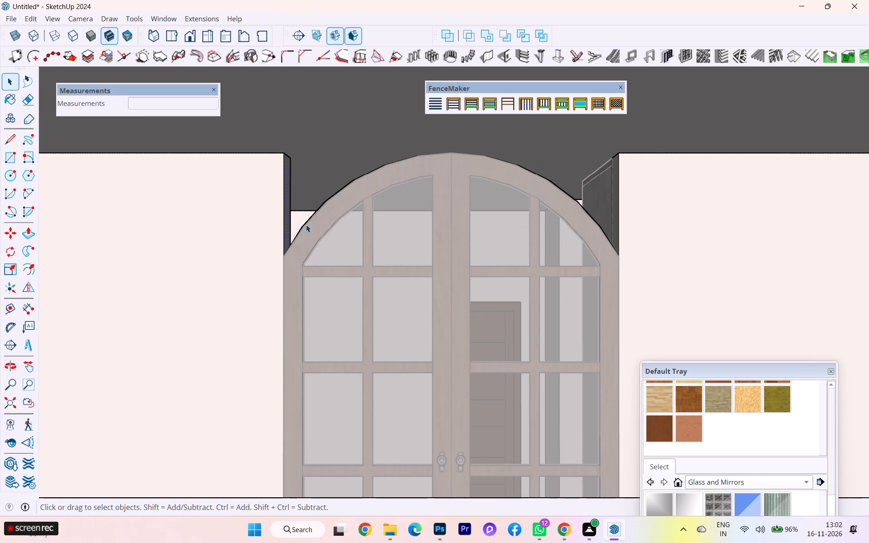
Smooth the arc along the arched door's top by setting its segment count to 100.
left_click(306, 224)
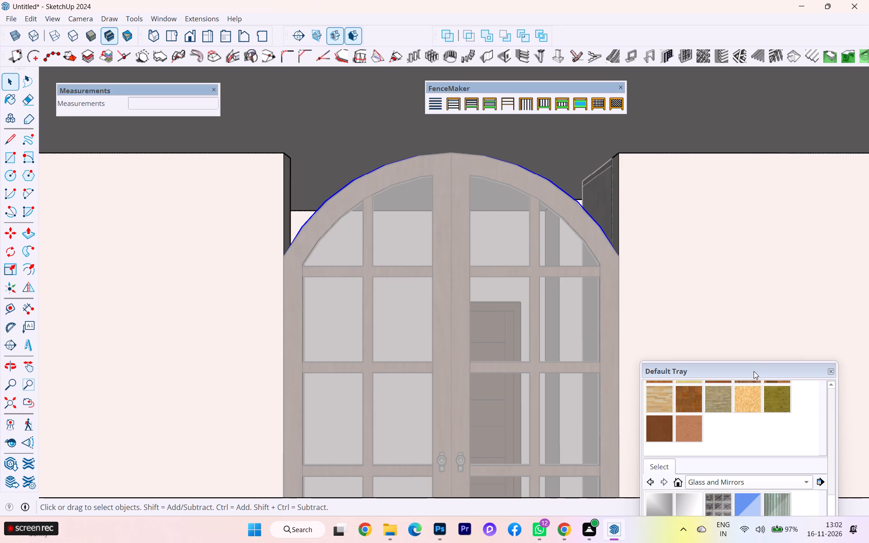
left_click_drag(754, 370, 744, 235)
scroll(675, 337, "up", 1)
scroll(675, 337, "down", 1)
scroll(675, 337, "up", 3)
scroll(674, 299, "down", 1)
scroll(674, 299, "up", 2)
scroll(674, 299, "down", 1)
scroll(674, 299, "up", 1)
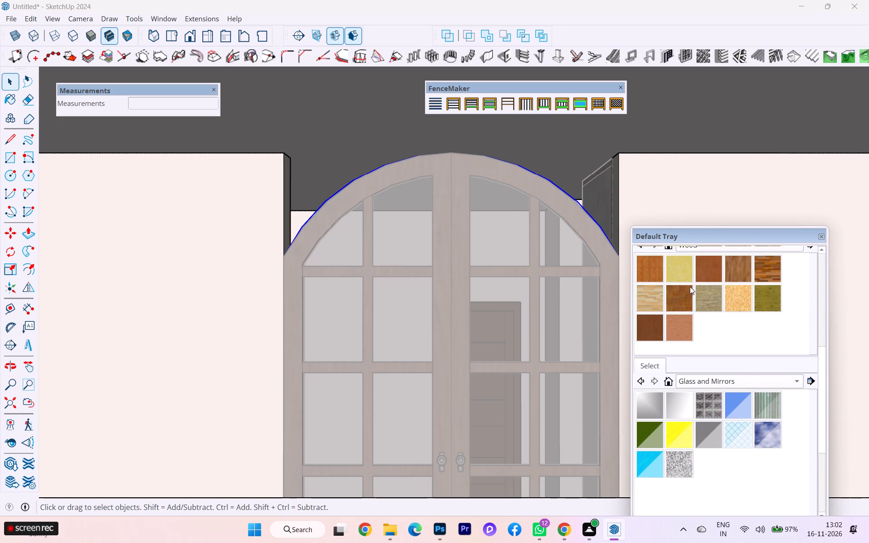
scroll(690, 286, "up", 2)
scroll(767, 272, "down", 2)
scroll(768, 272, "up", 9)
scroll(830, 283, "down", 1)
scroll(830, 284, "up", 5)
scroll(702, 295, "up", 4)
scroll(704, 293, "down", 4)
scroll(709, 293, "up", 3)
scroll(709, 293, "down", 1)
scroll(709, 293, "up", 2)
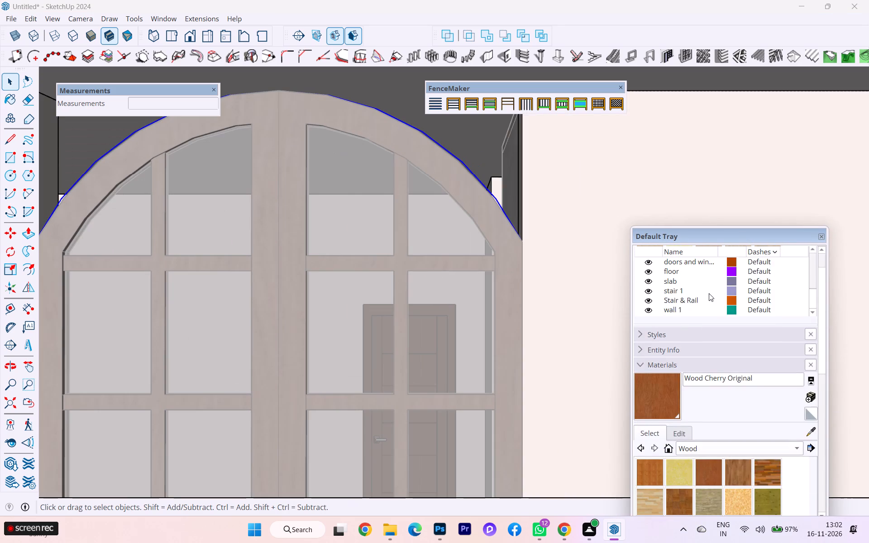
scroll(709, 292, "up", 4)
scroll(709, 292, "down", 4)
scroll(709, 292, "up", 4)
scroll(690, 274, "down", 2)
scroll(690, 274, "up", 6)
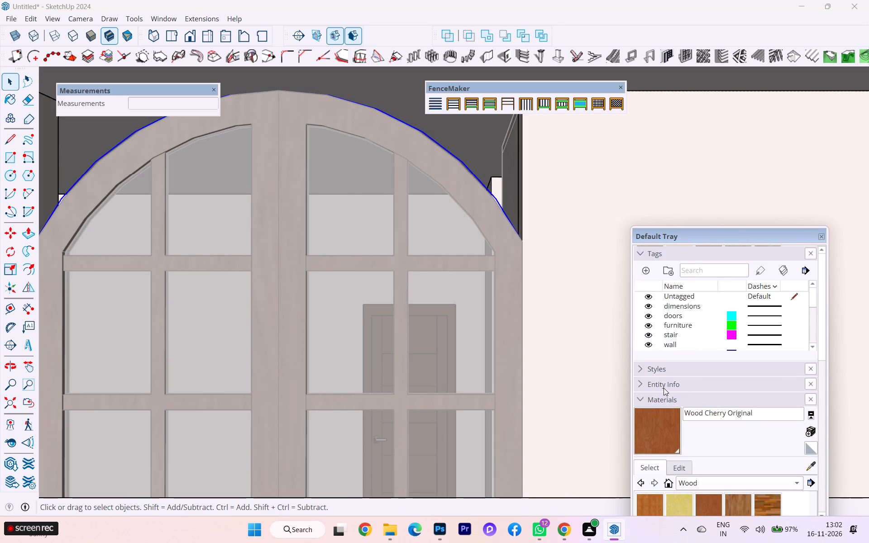
left_click(664, 383)
scroll(704, 393, "down", 2)
left_click_drag(735, 385, 668, 392)
key("BackSpace")
key("BackSpace")
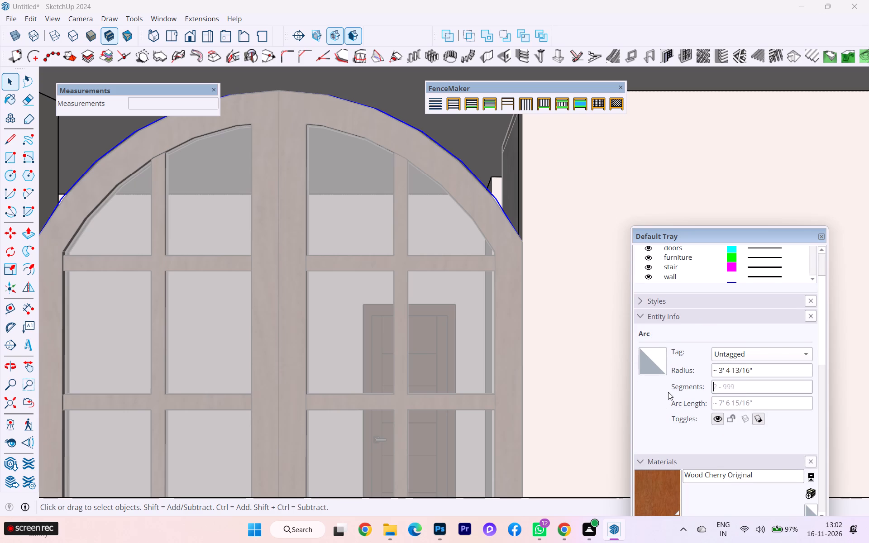
type("100")
left_click(588, 329)
Examine how closely the smoothed arc follows the arched door's top across the doorway.
scroll(587, 329, "down", 1)
scroll(483, 192, "up", 2)
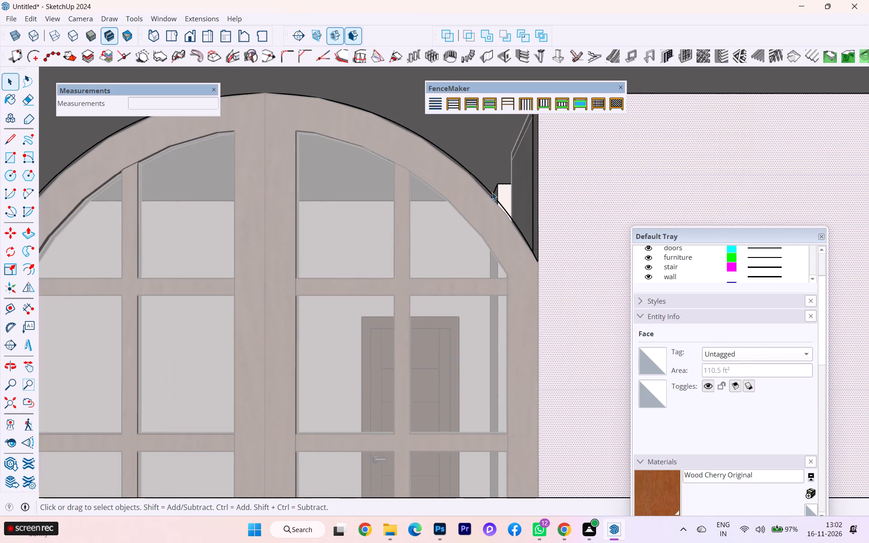
scroll(502, 193, "up", 2)
left_click(503, 212)
scroll(510, 222, "down", 6)
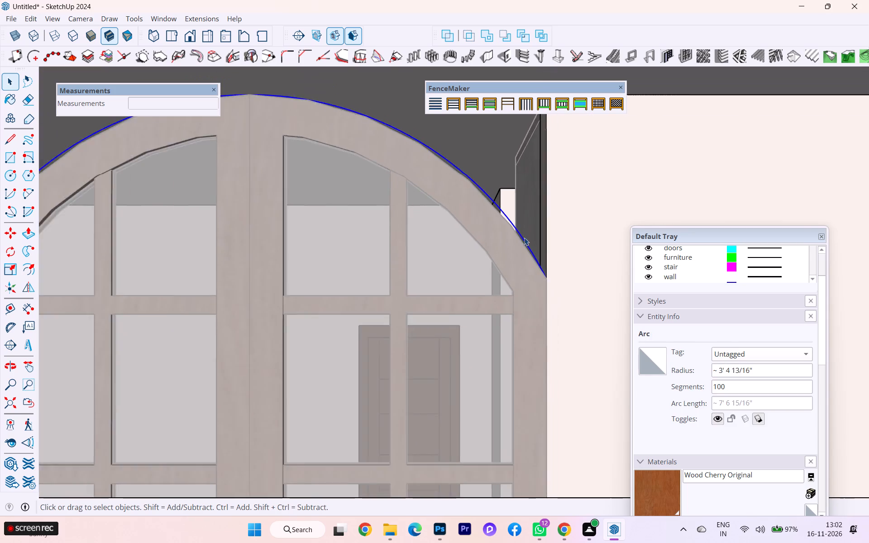
scroll(524, 238, "down", 2)
scroll(388, 234, "up", 1)
scroll(289, 242, "down", 1)
scroll(344, 243, "down", 2)
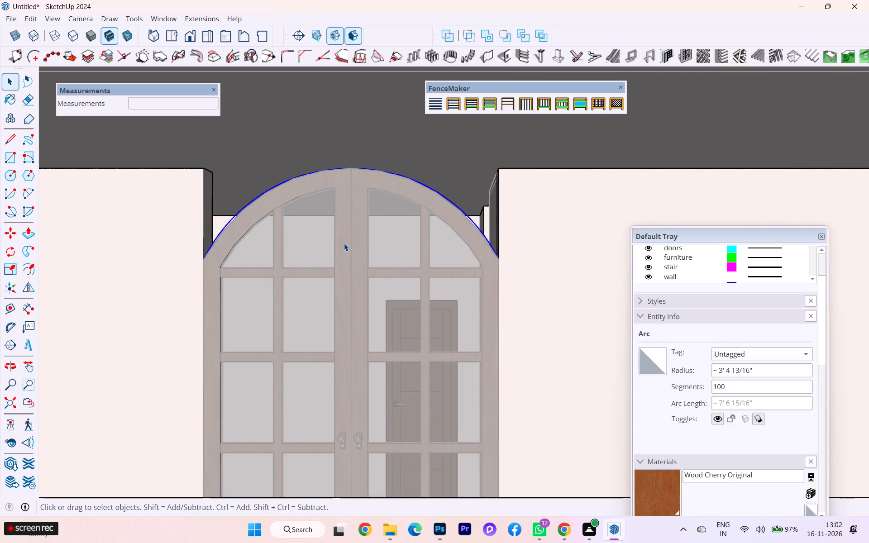
scroll(344, 243, "down", 2)
scroll(344, 243, "up", 3)
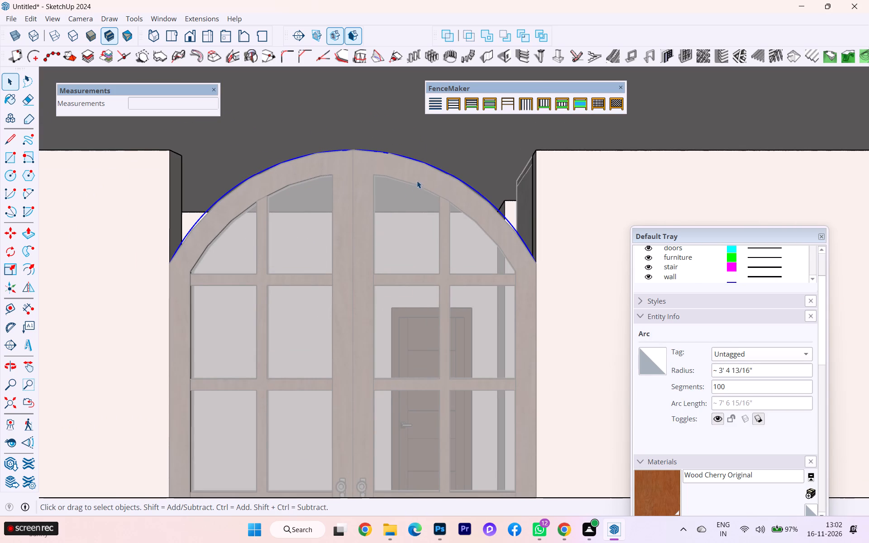
scroll(421, 181, "up", 1)
scroll(478, 187, "down", 1)
scroll(480, 188, "up", 2)
scroll(487, 190, "down", 4)
scroll(531, 210, "down", 2)
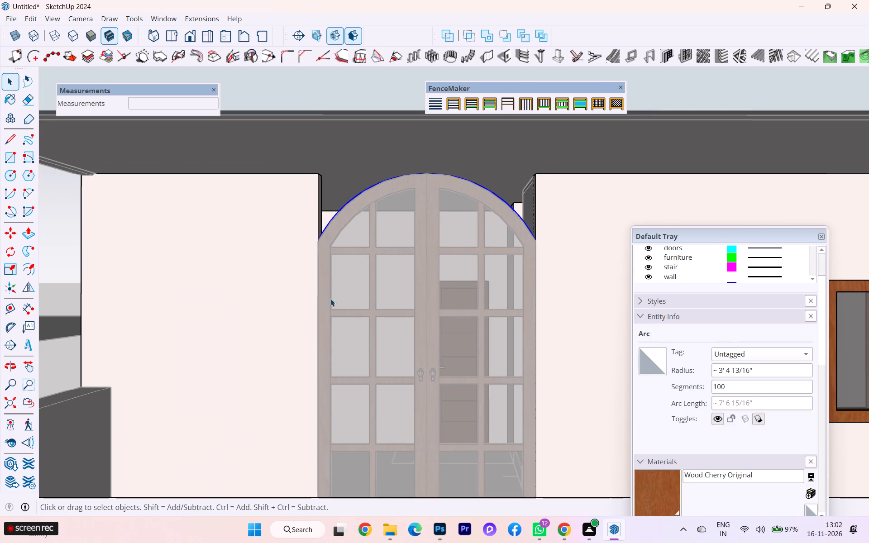
Draw a vertical line about 1' 11" from the arc's left end and a horizontal line about 6' 1" across the doorway's top.
left_click(4, 139)
scroll(332, 229, "up", 2)
scroll(332, 229, "down", 1)
scroll(332, 229, "up", 1)
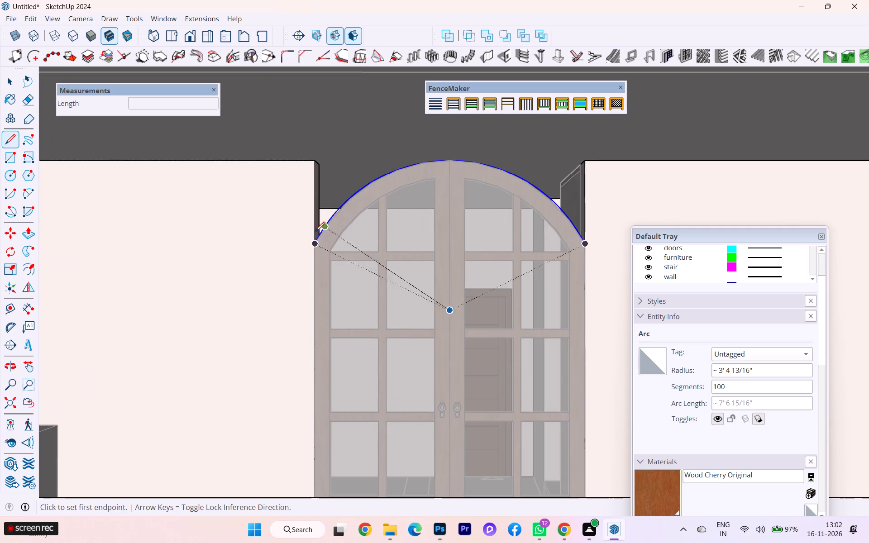
left_click(315, 242)
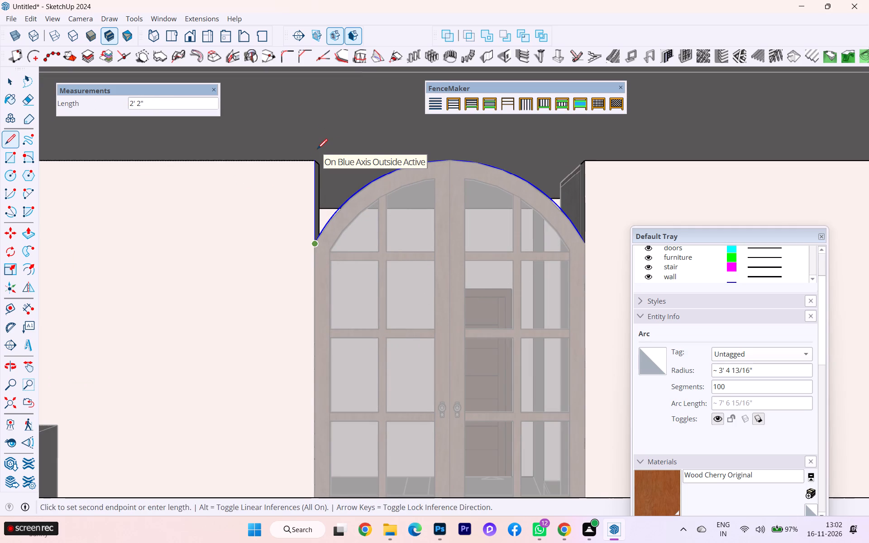
key("Up")
scroll(317, 149, "up", 3)
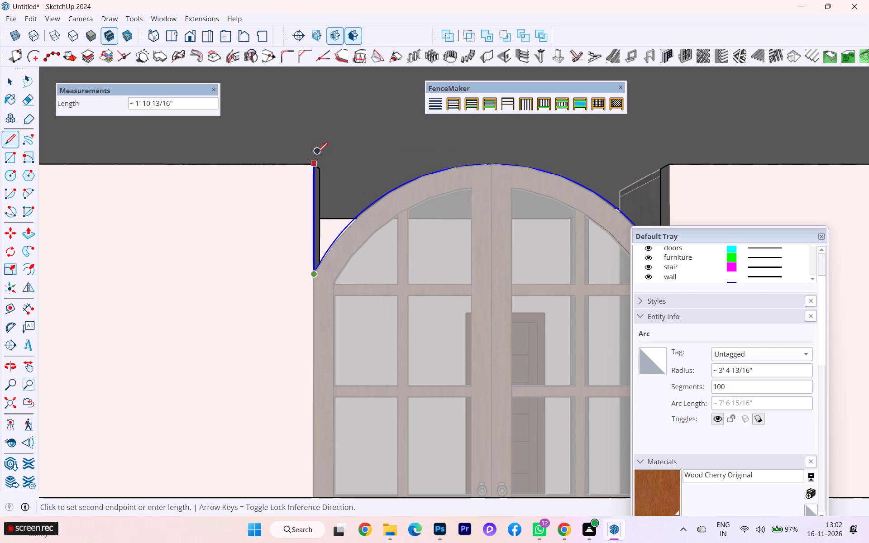
left_click(317, 152)
left_click(319, 163)
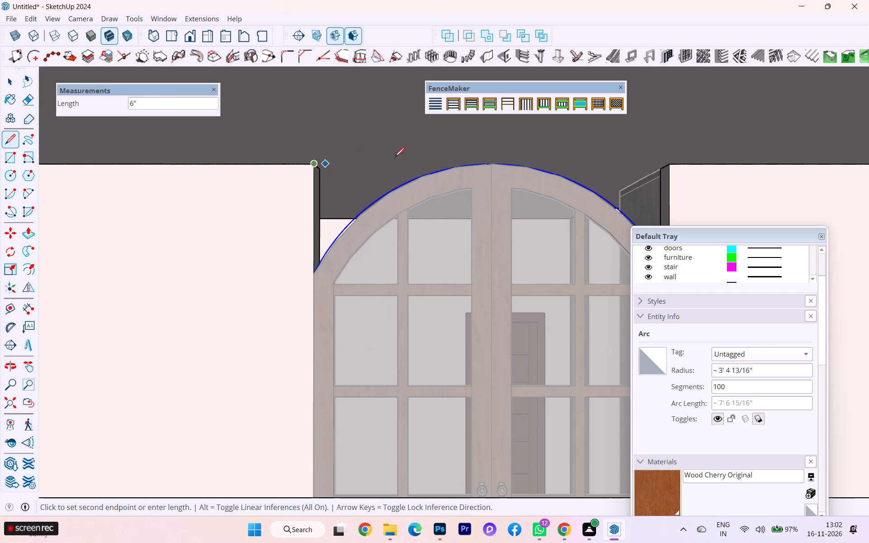
left_click(670, 163)
scroll(483, 140, "down", 4)
scroll(286, 143, "down", 2)
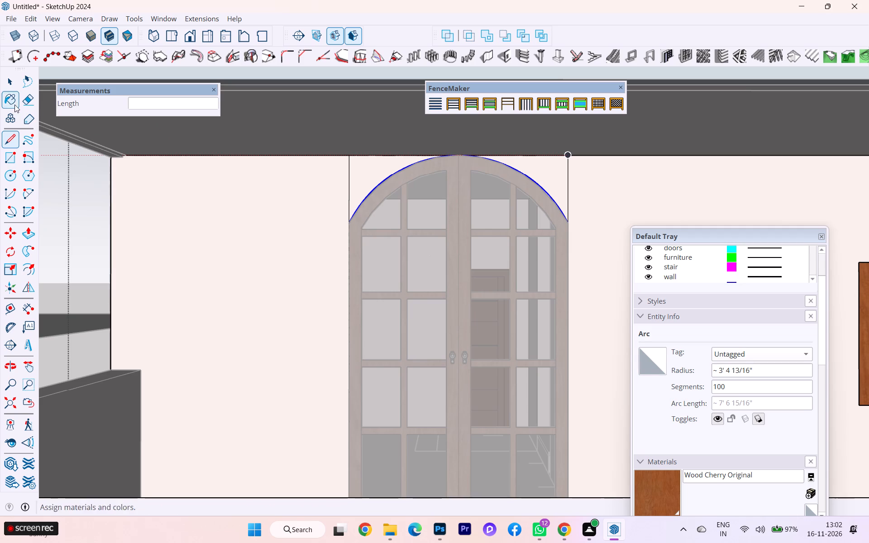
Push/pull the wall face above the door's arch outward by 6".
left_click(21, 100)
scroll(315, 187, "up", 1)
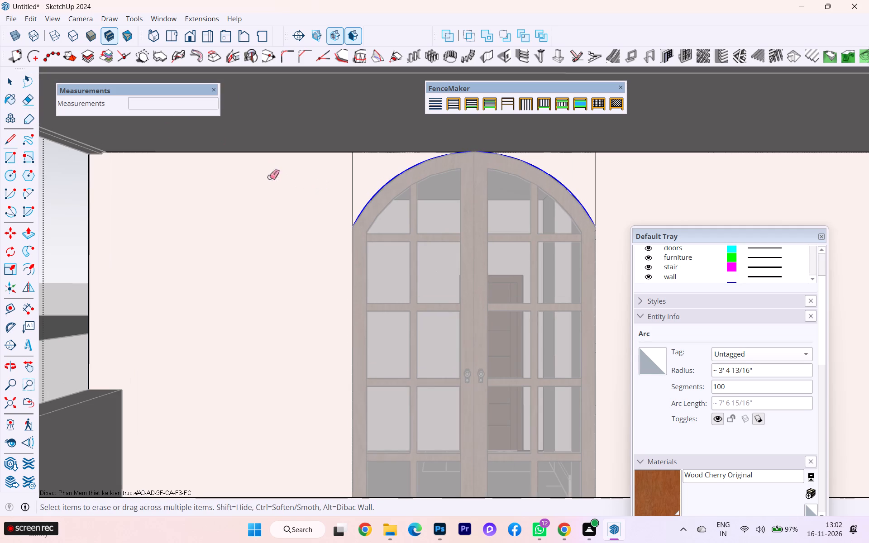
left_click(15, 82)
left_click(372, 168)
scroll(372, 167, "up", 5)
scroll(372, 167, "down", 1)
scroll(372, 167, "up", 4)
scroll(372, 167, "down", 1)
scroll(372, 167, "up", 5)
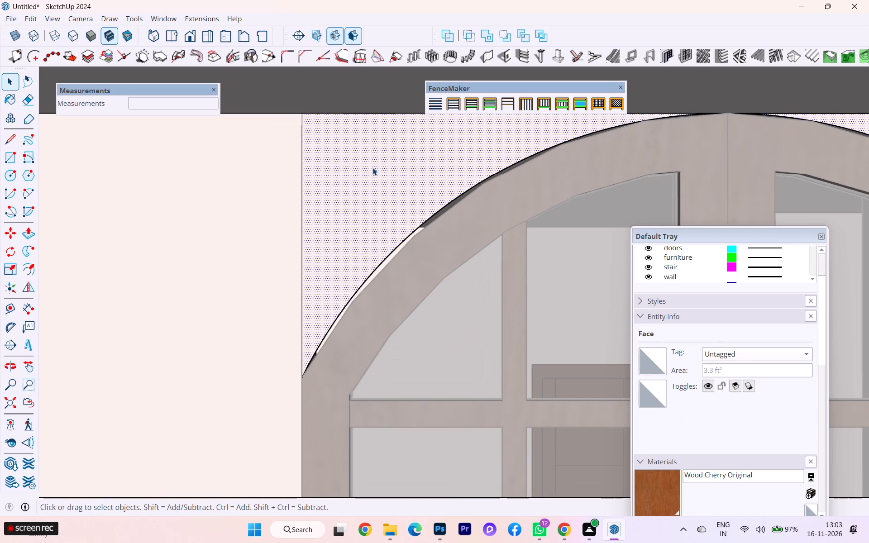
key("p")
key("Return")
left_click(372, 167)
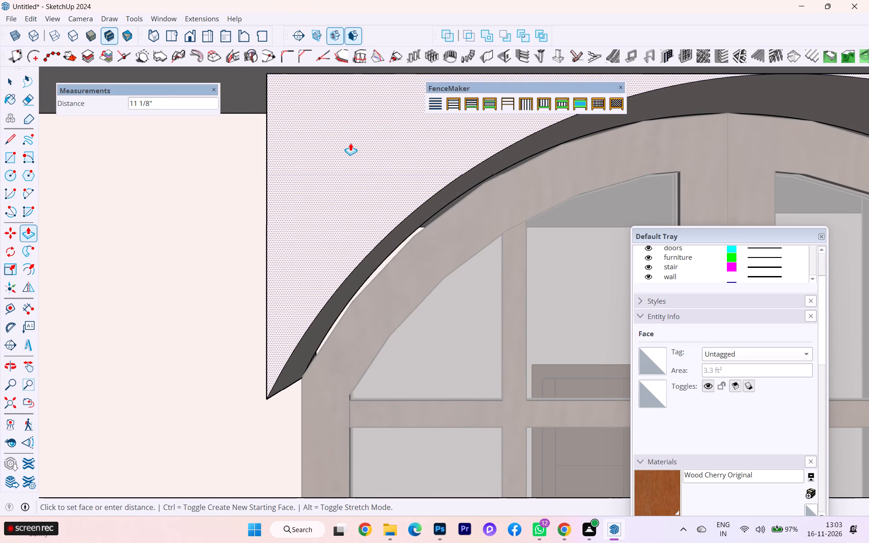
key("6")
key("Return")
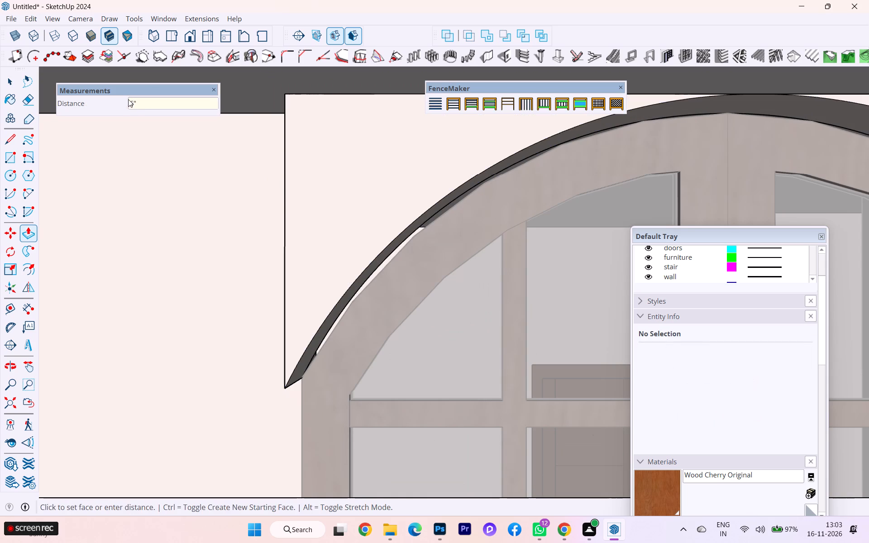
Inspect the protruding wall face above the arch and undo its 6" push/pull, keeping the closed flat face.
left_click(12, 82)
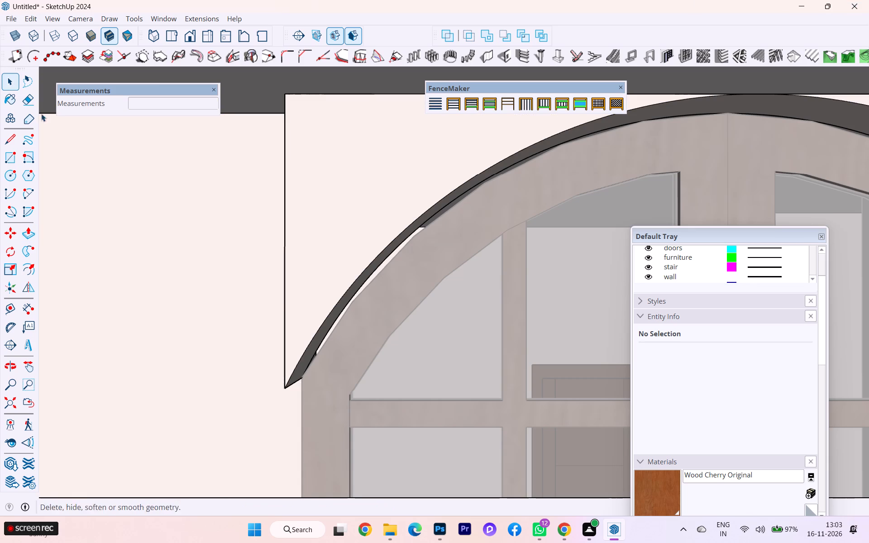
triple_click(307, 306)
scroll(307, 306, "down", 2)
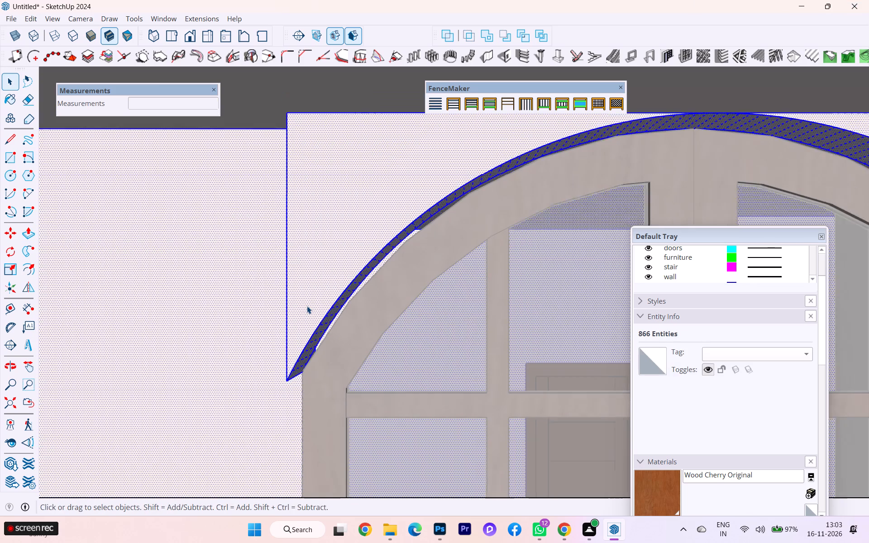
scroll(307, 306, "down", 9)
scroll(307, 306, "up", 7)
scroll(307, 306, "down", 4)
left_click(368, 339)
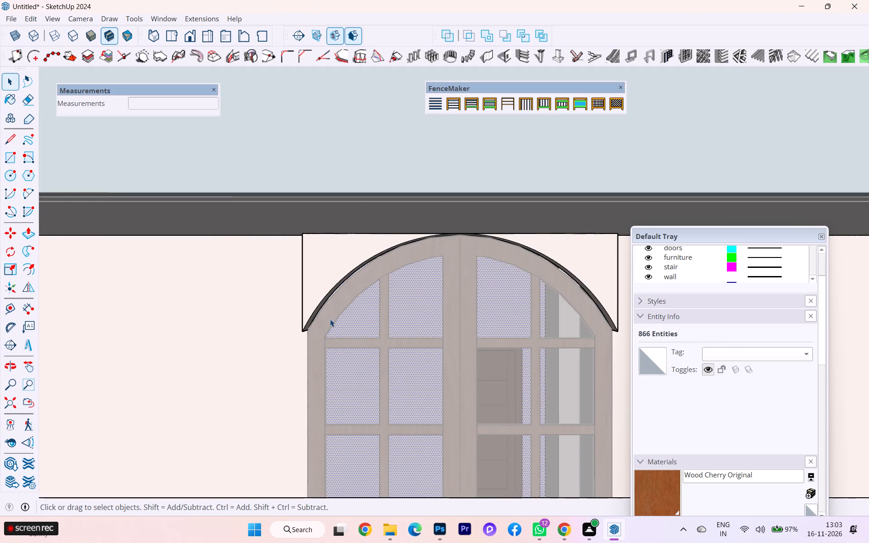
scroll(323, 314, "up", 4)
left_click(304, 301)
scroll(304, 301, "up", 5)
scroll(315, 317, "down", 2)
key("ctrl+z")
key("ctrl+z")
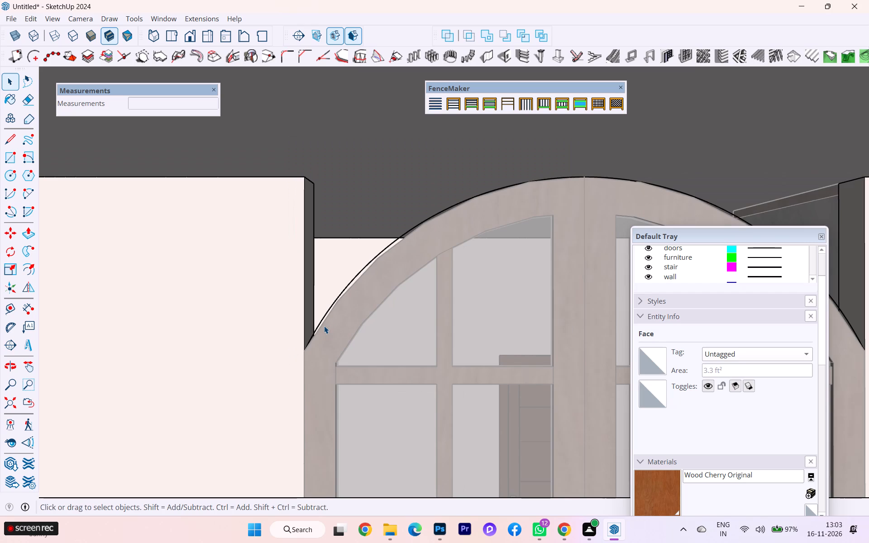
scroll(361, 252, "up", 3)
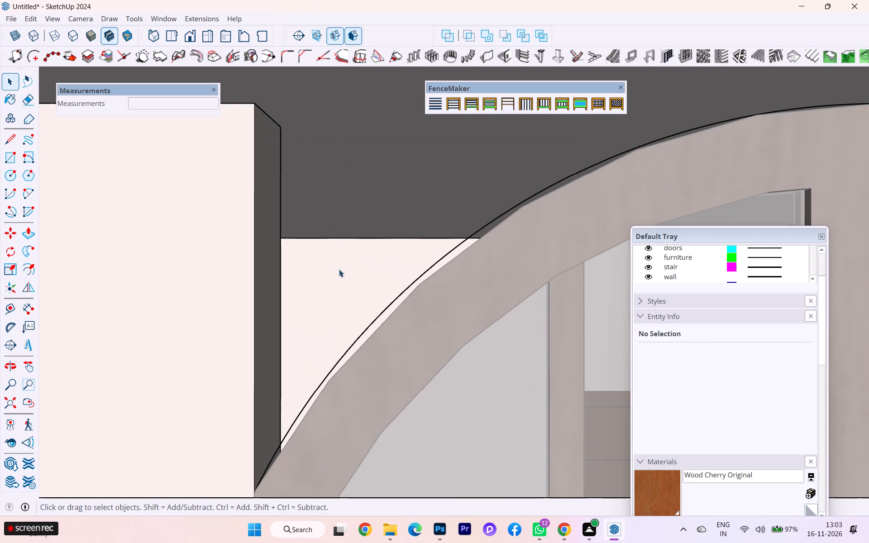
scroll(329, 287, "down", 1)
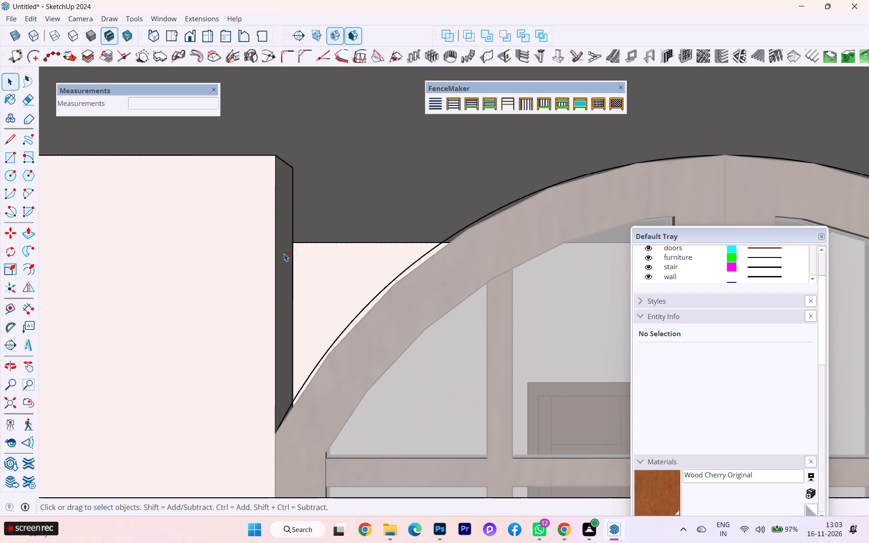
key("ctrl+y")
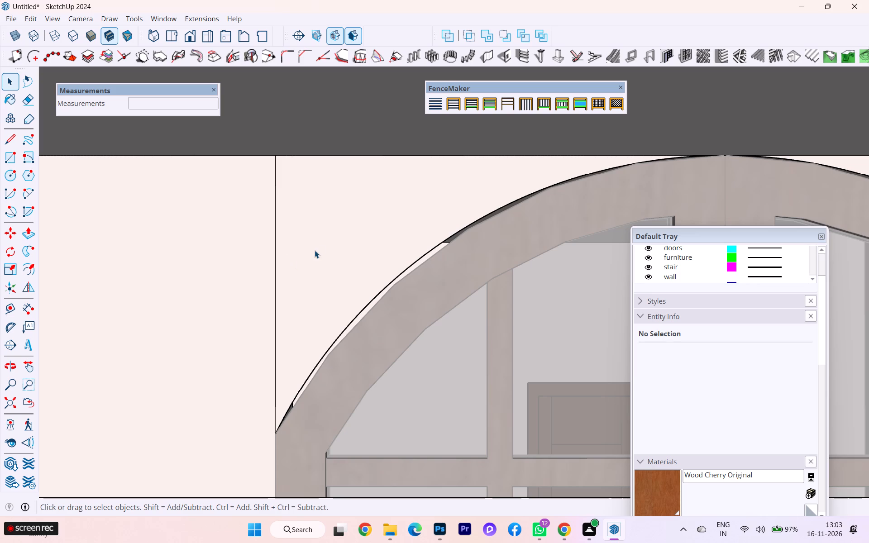
Push the wall face above the door's arch 6" inward into the doorway.
left_click(318, 249)
middle_click_drag(400, 258, 219, 315)
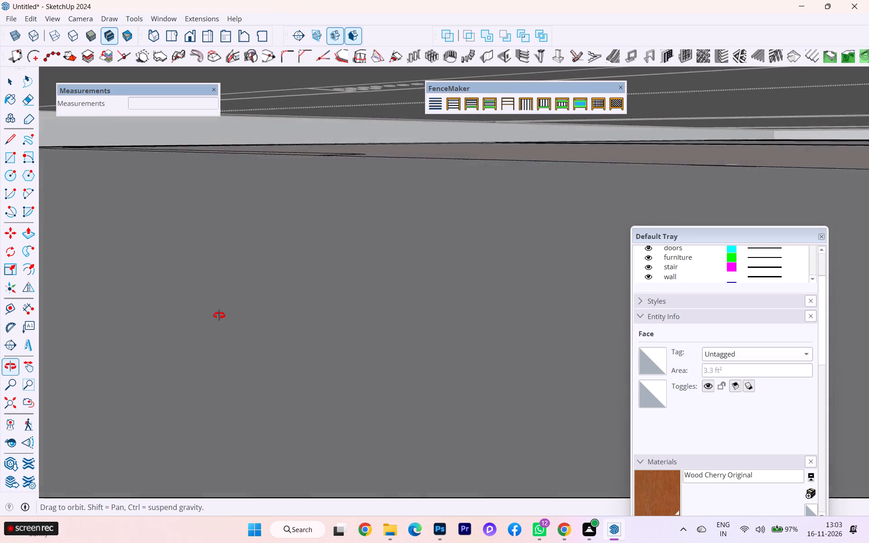
middle_click_drag(219, 315, 258, 292)
scroll(436, 248, "up", 1)
scroll(436, 248, "down", 1)
scroll(436, 248, "up", 7)
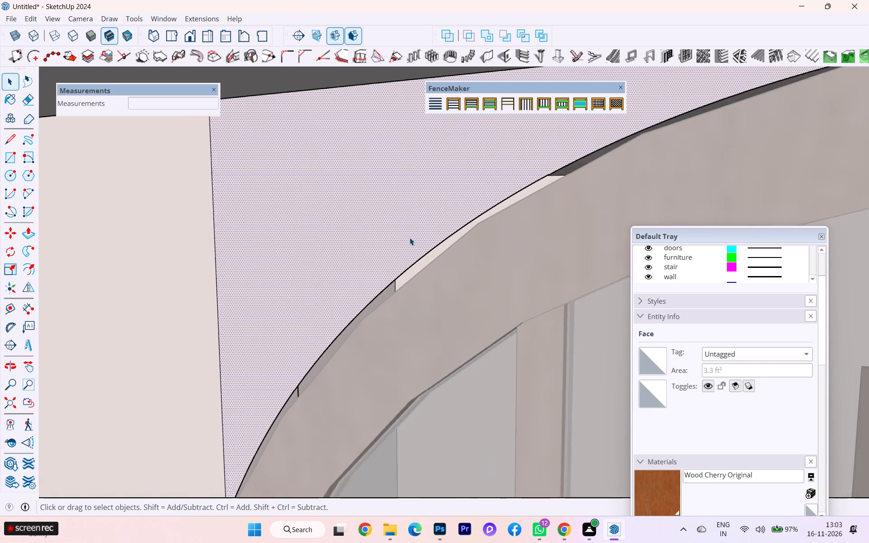
scroll(410, 238, "up", 3)
key("p")
key("Return")
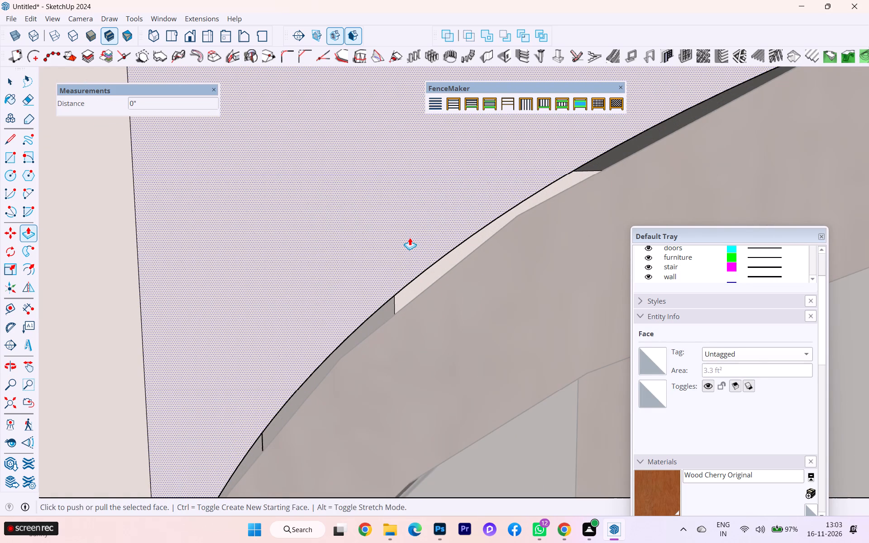
left_click(408, 237)
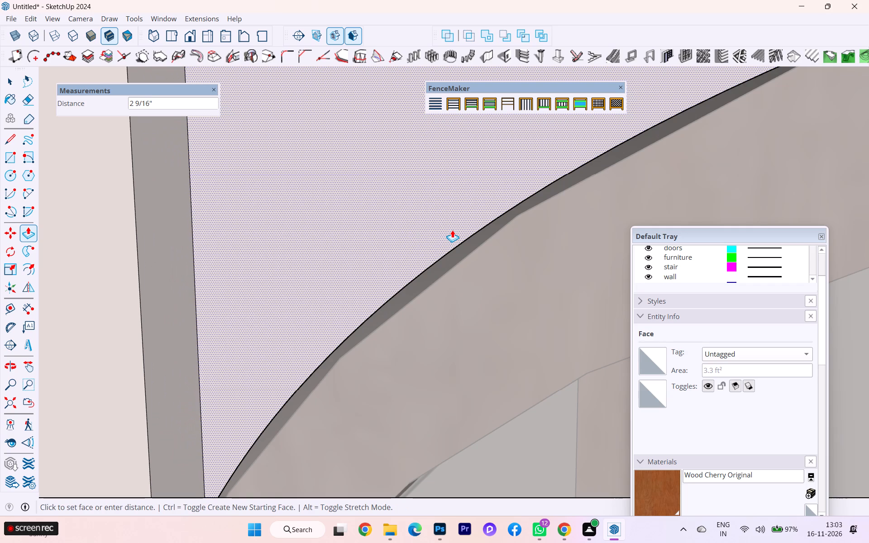
key("6")
key("Return")
scroll(264, 261, "down", 1)
scroll(263, 262, "up", 3)
scroll(263, 264, "down", 1)
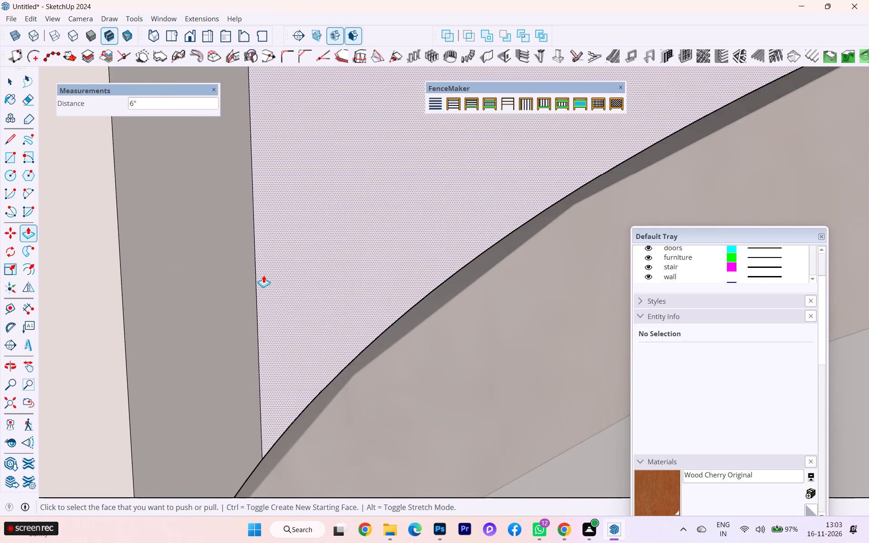
Examine the recessed wall infill around the door's arch, including its sides and its junction with the slab above.
scroll(377, 364, "down", 1)
scroll(378, 366, "up", 1)
scroll(381, 372, "down", 3)
scroll(384, 377, "up", 1)
scroll(384, 377, "down", 8)
scroll(342, 378, "up", 1)
scroll(342, 378, "down", 1)
scroll(260, 377, "down", 8)
middle_click_drag(303, 362, 412, 330)
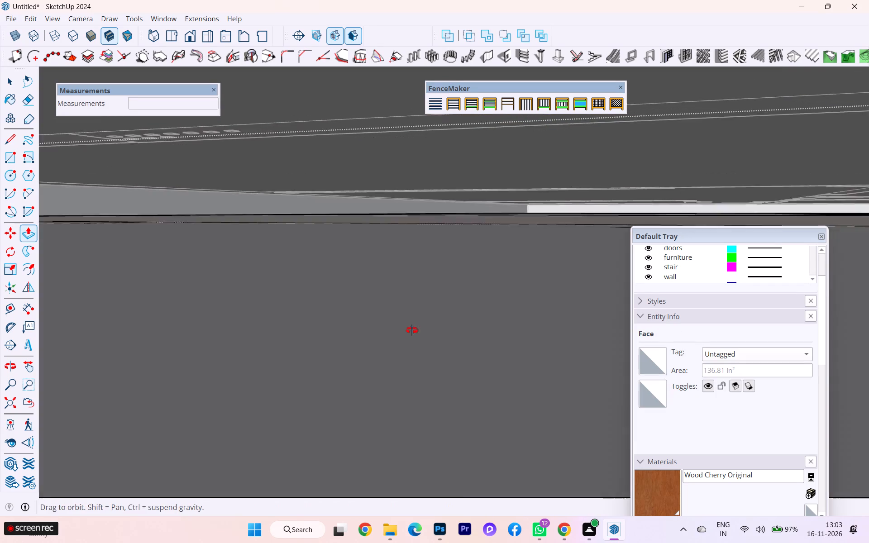
middle_click_drag(412, 330, 430, 299)
scroll(430, 299, "down", 12)
scroll(315, 213, "down", 2)
scroll(315, 213, "up", 2)
scroll(314, 213, "down", 7)
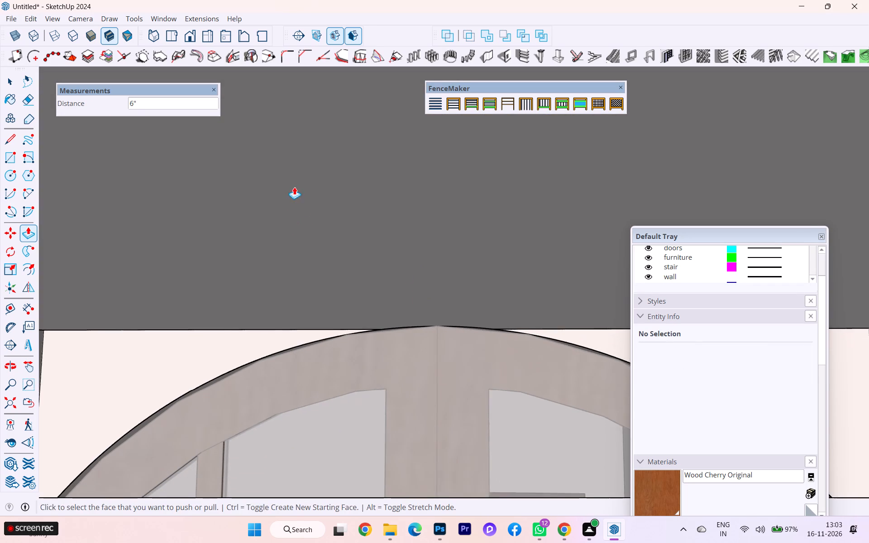
scroll(294, 186, "down", 2)
scroll(295, 186, "up", 2)
scroll(296, 187, "down", 3)
scroll(340, 193, "down", 2)
scroll(340, 193, "up", 2)
scroll(340, 193, "down", 11)
scroll(357, 274, "up", 1)
scroll(356, 274, "down", 4)
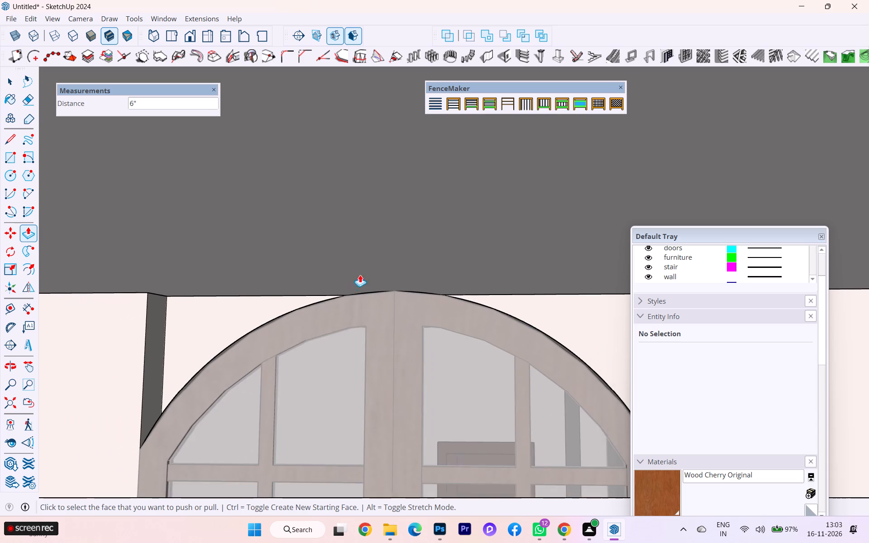
Push/pull the recessed wall infill around the door's arch out flush with the surrounding wall face.
scroll(329, 388, "down", 5)
scroll(255, 324, "up", 5)
scroll(231, 354, "down", 1)
scroll(231, 354, "up", 5)
left_click(226, 345)
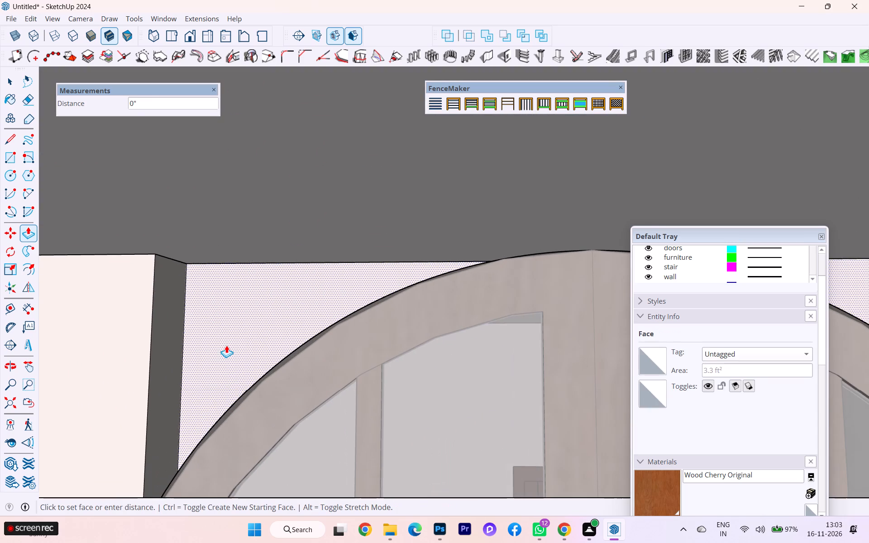
left_click(134, 338)
scroll(216, 343, "down", 2)
scroll(271, 348, "up", 3)
scroll(278, 348, "down", 1)
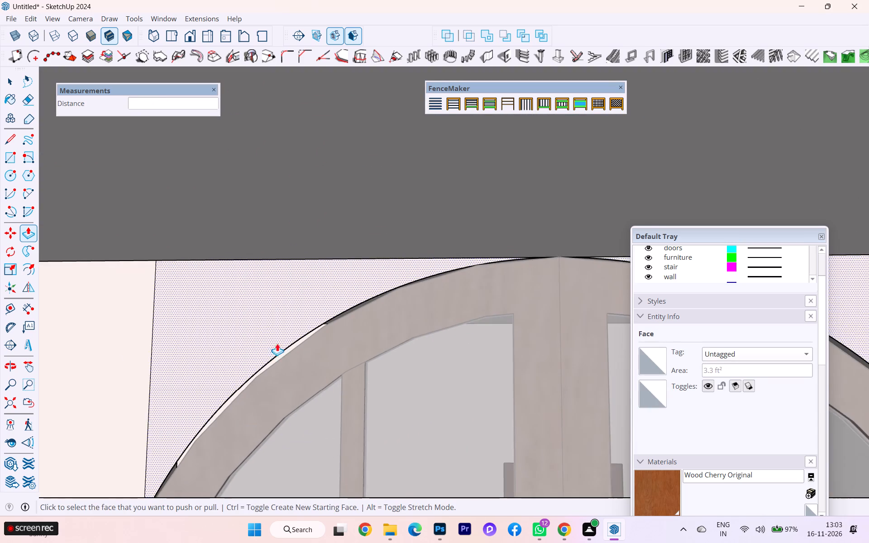
scroll(260, 323, "up", 1)
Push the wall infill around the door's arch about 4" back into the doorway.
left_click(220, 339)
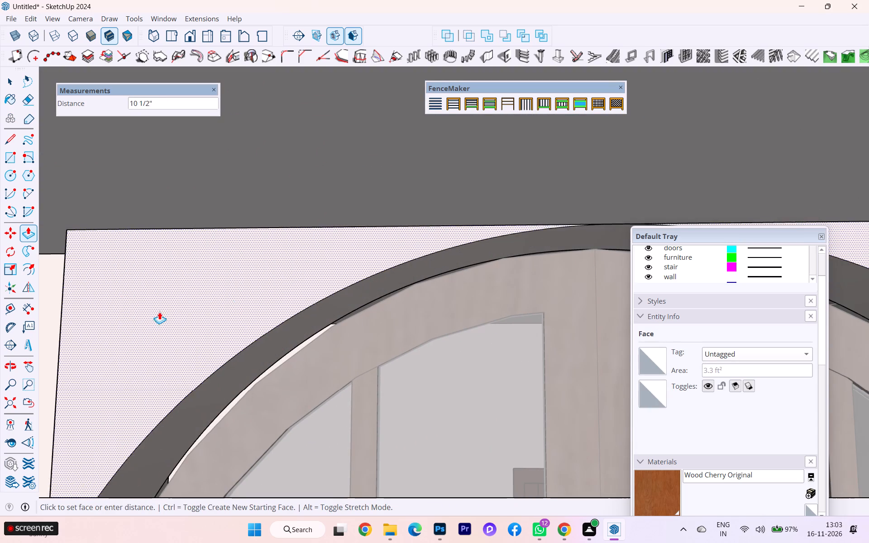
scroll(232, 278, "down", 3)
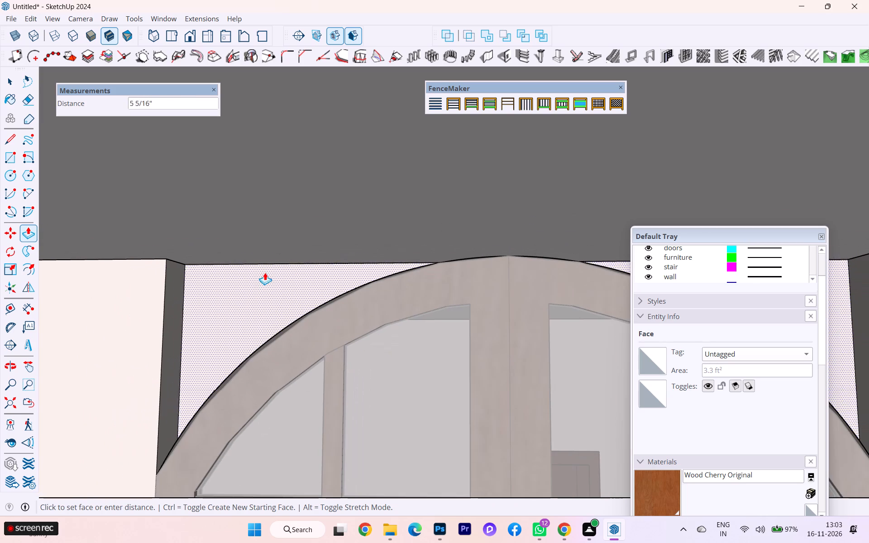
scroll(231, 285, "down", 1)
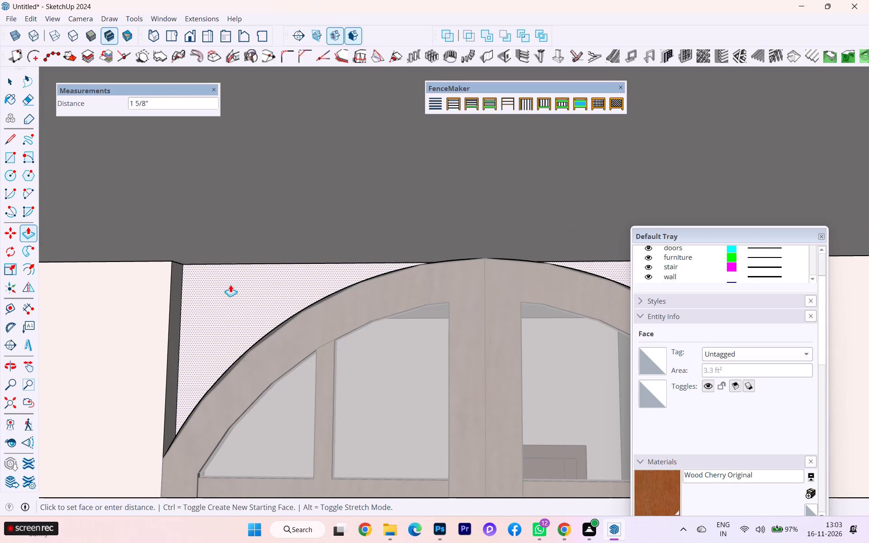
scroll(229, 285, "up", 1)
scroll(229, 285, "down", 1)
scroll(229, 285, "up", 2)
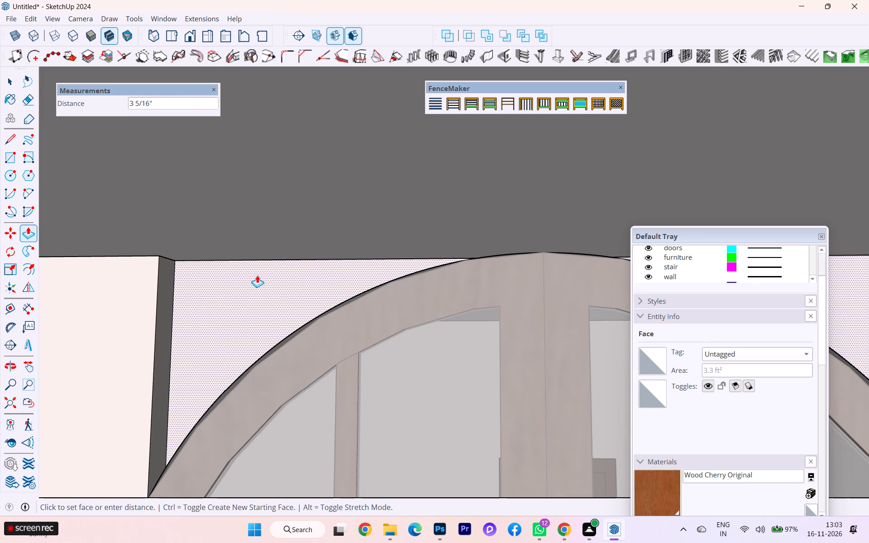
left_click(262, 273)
Pull the recessed infill around the door's arch outward, flush with the adjoining wall face.
left_click(202, 268)
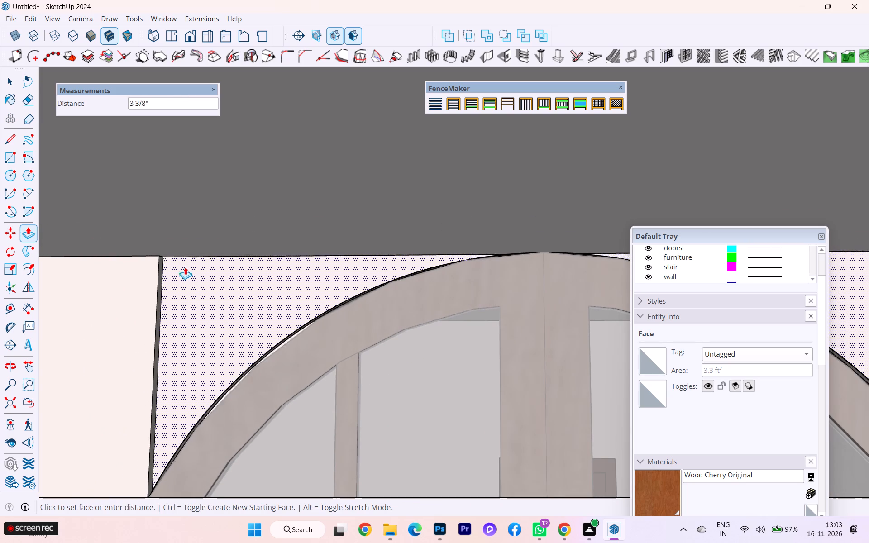
scroll(153, 286, "down", 3)
middle_click_drag(181, 286, 252, 292)
scroll(139, 289, "down", 4)
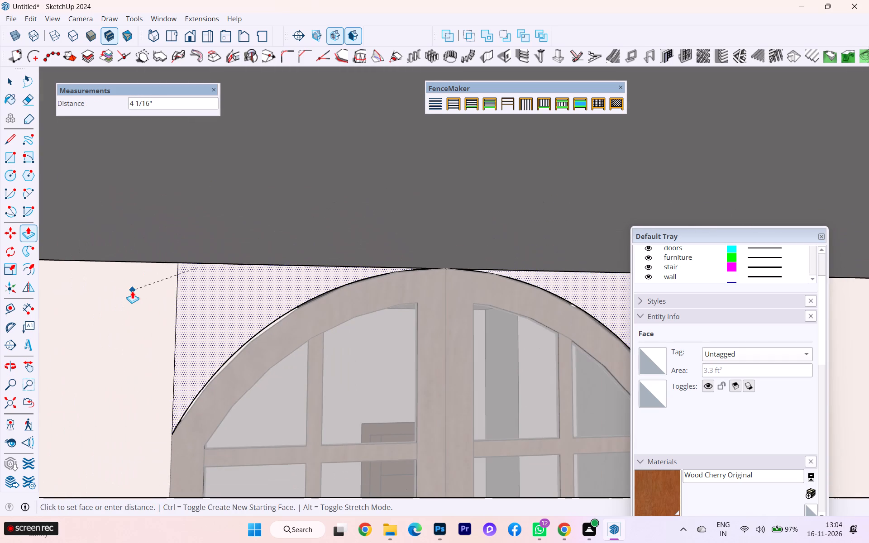
left_click(132, 291)
Erase the two vertical seam lines between the arch infill and the wall on either side of the door.
scroll(188, 283, "down", 3)
middle_click_drag(251, 304, 205, 313)
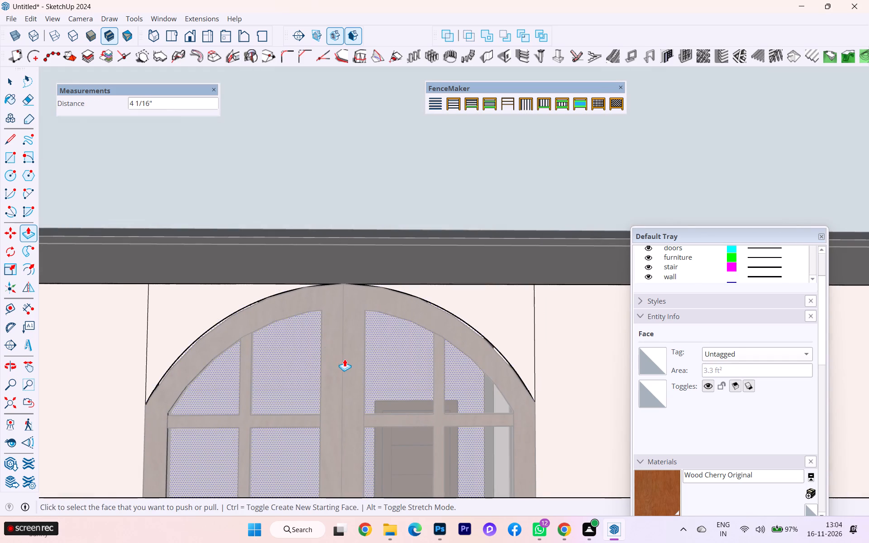
scroll(344, 359, "up", 1)
scroll(345, 359, "down", 8)
scroll(413, 337, "up", 2)
scroll(414, 338, "down", 2)
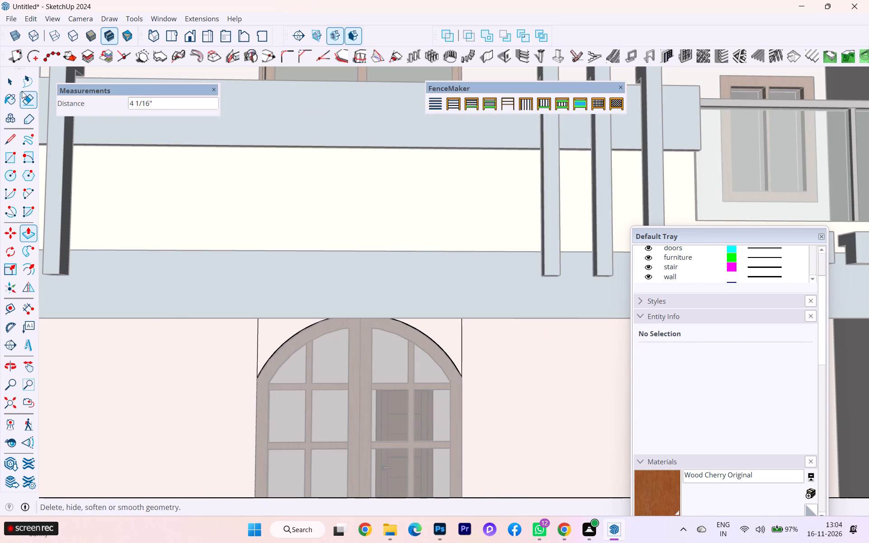
left_click(29, 100)
left_click(257, 340)
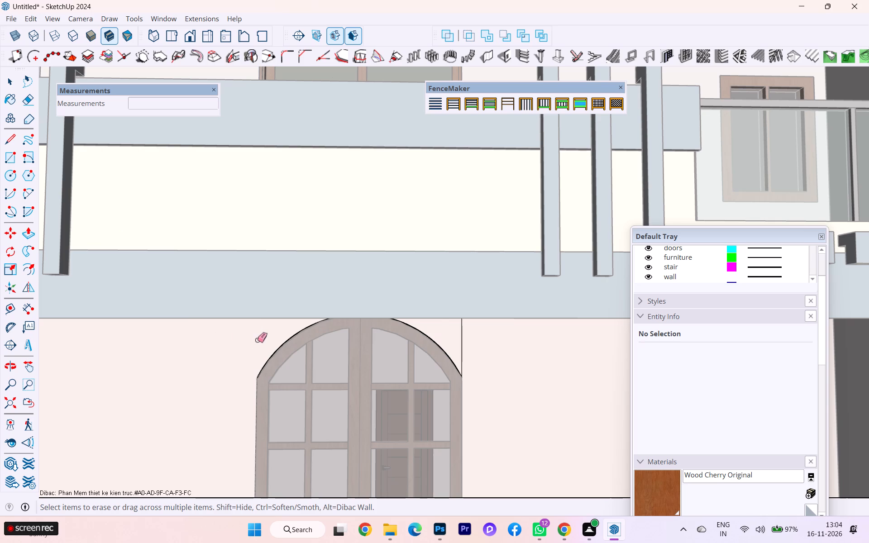
left_click(463, 336)
Finish editing the wall group and return to the whole model.
scroll(451, 350, "up", 3)
scroll(451, 350, "down", 1)
scroll(451, 350, "up", 3)
scroll(386, 300, "down", 1)
scroll(386, 300, "up", 2)
scroll(384, 299, "down", 4)
scroll(363, 274, "up", 1)
scroll(363, 274, "down", 1)
scroll(363, 274, "up", 1)
scroll(364, 274, "down", 15)
scroll(382, 298, "up", 1)
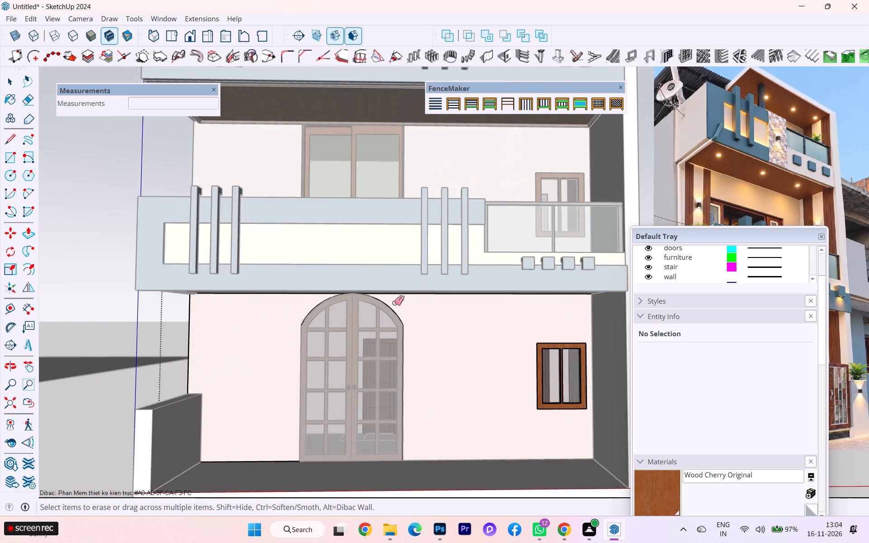
scroll(396, 305, "down", 2)
left_click(15, 85)
left_click(135, 223)
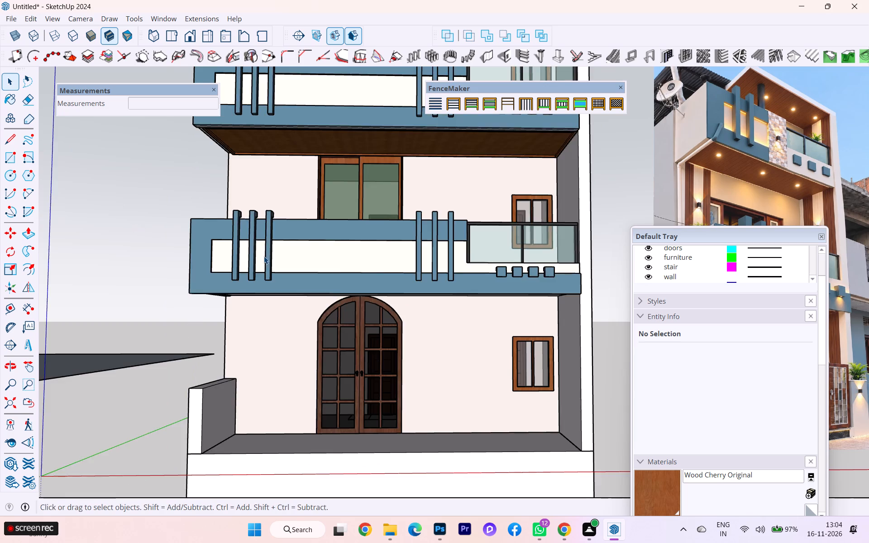
Examine the ground-floor facade with the arched double door and its closed wall against the reference photo.
scroll(264, 257, "down", 1)
middle_click_drag(268, 276, 277, 323)
scroll(242, 223, "down", 5)
scroll(246, 223, "up", 1)
scroll(330, 327, "up", 2)
scroll(333, 326, "down", 1)
scroll(334, 326, "up", 2)
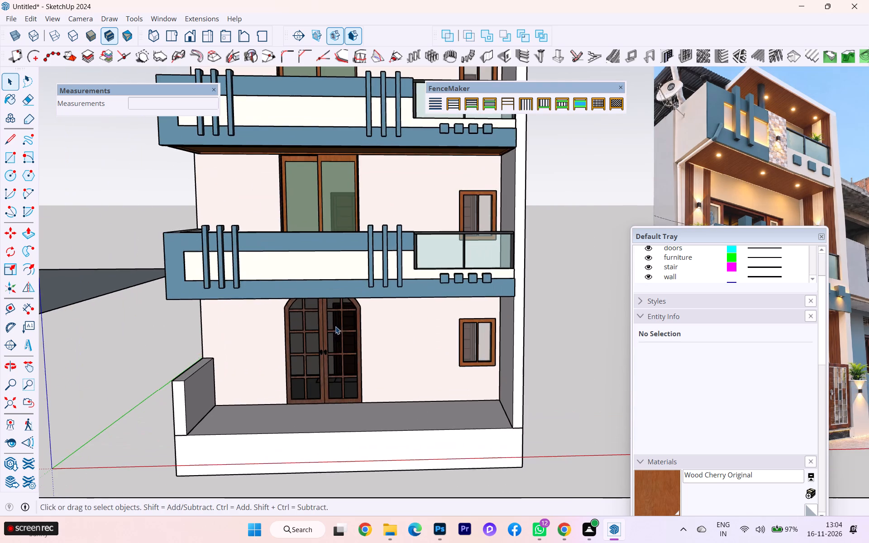
scroll(359, 331, "up", 4)
scroll(360, 332, "down", 1)
scroll(360, 332, "up", 6)
scroll(431, 285, "down", 5)
scroll(430, 314, "up", 1)
scroll(430, 314, "down", 1)
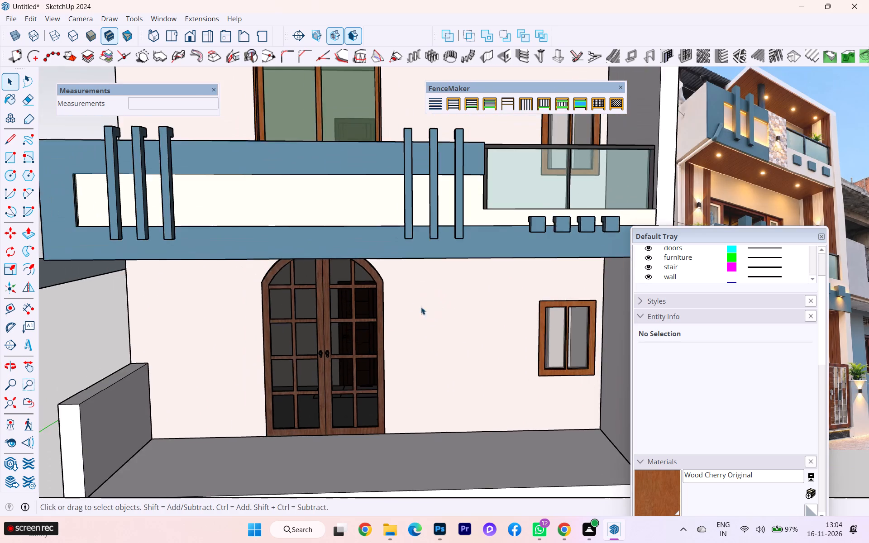
scroll(398, 299, "down", 6)
scroll(255, 302, "down", 1)
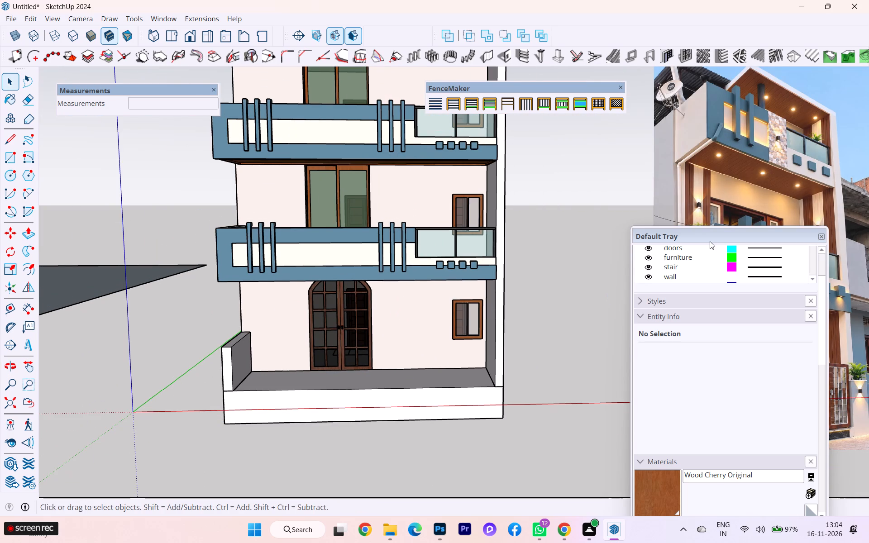
Move the Default Tray down clear of the reference photo's ground-floor part.
left_click_drag(710, 234, 702, 287)
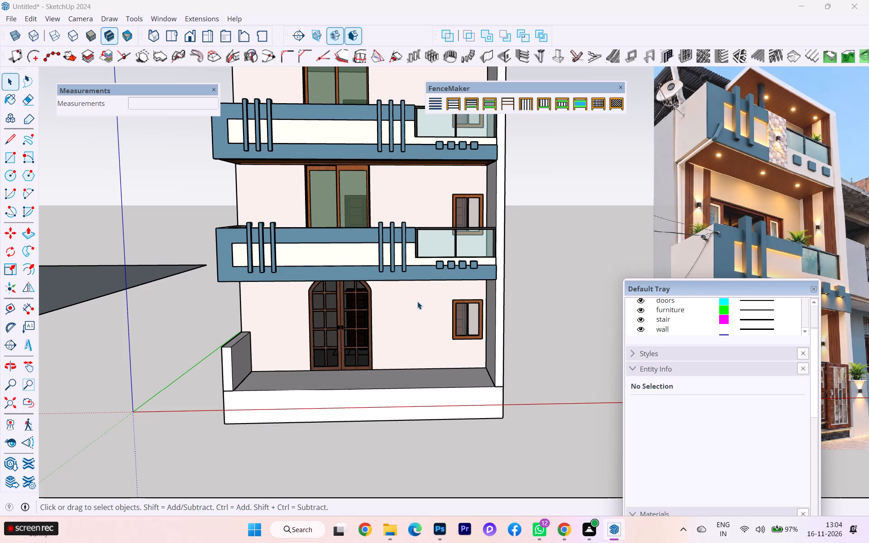
middle_click_drag(343, 320, 358, 322)
left_click_drag(721, 288, 733, 414)
Compare the ground-floor porch, its low side wall and the house's side elevation with the reference photo.
scroll(301, 341, "up", 7)
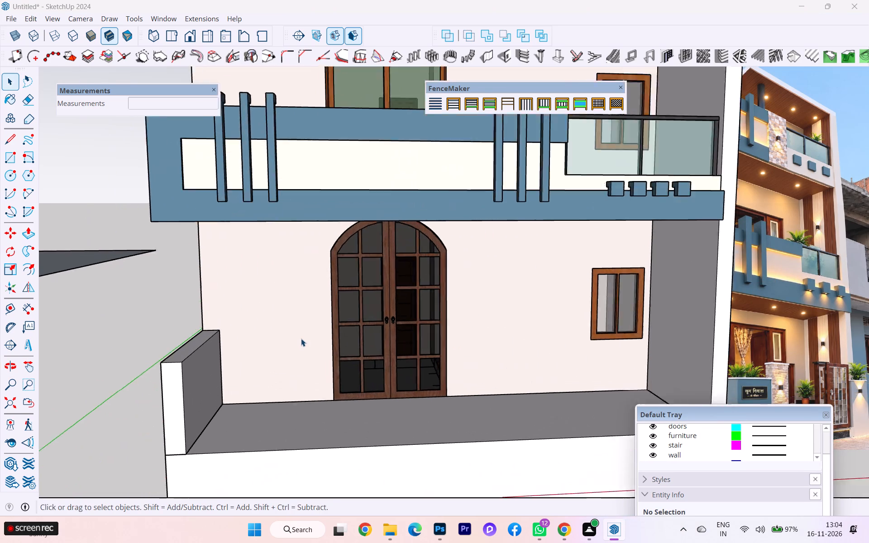
scroll(301, 338, "up", 3)
scroll(298, 332, "down", 6)
scroll(282, 315, "up", 1)
scroll(282, 315, "down", 2)
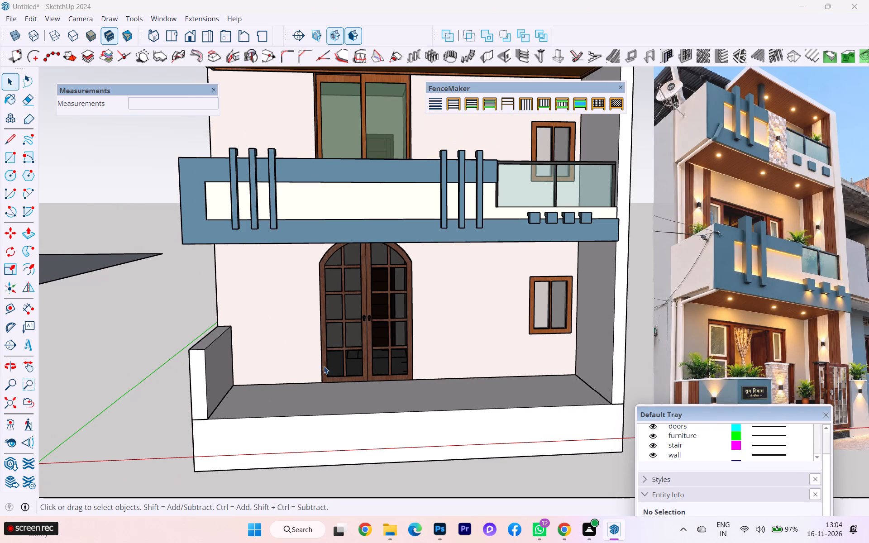
scroll(250, 391, "up", 4)
scroll(232, 377, "down", 1)
middle_click_drag(236, 375, 414, 350)
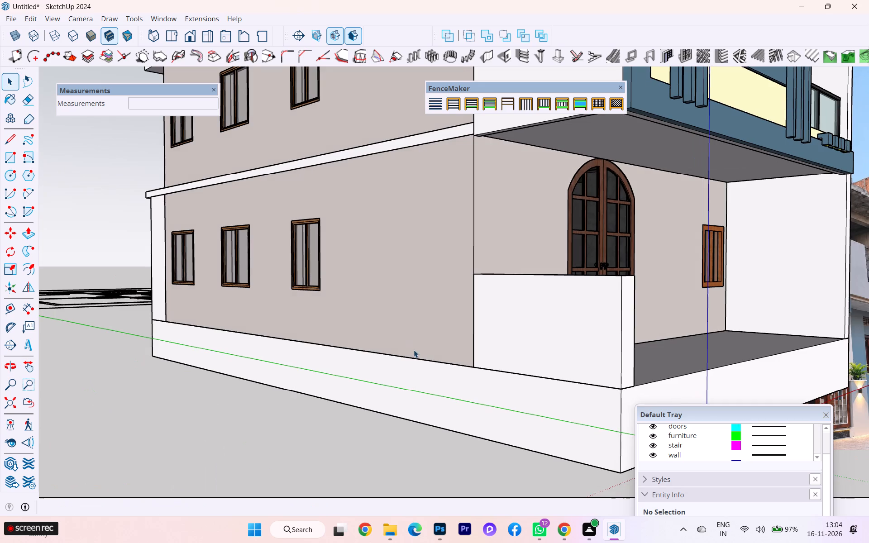
middle_click_drag(363, 351, 224, 366)
scroll(183, 347, "down", 4)
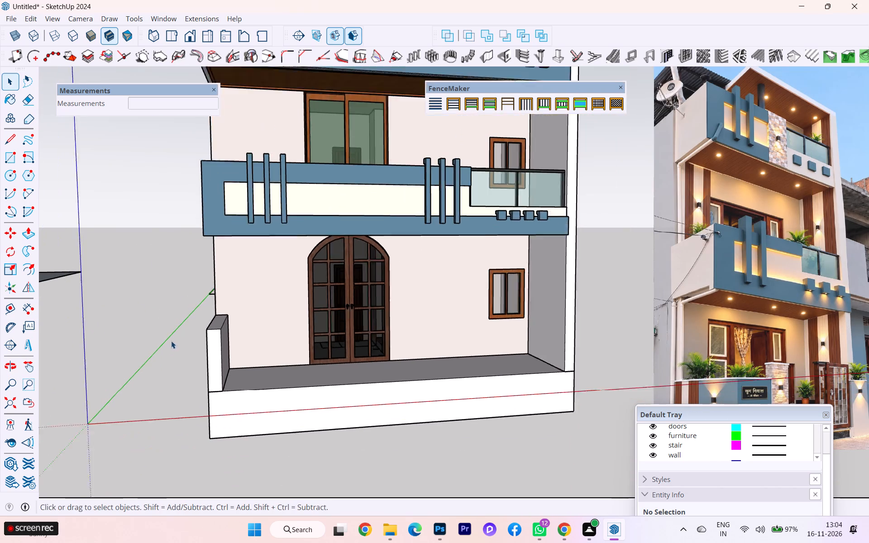
scroll(171, 341, "down", 1)
scroll(242, 346, "up", 2)
scroll(337, 380, "down", 2)
scroll(296, 378, "down", 1)
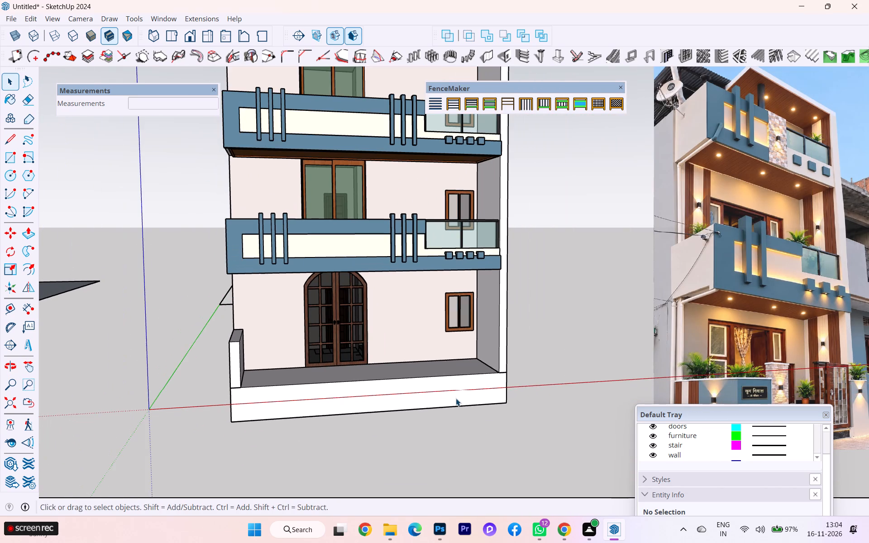
Examine the arched double door, the window and the porch floor up close against the reference photo.
scroll(410, 405, "up", 3)
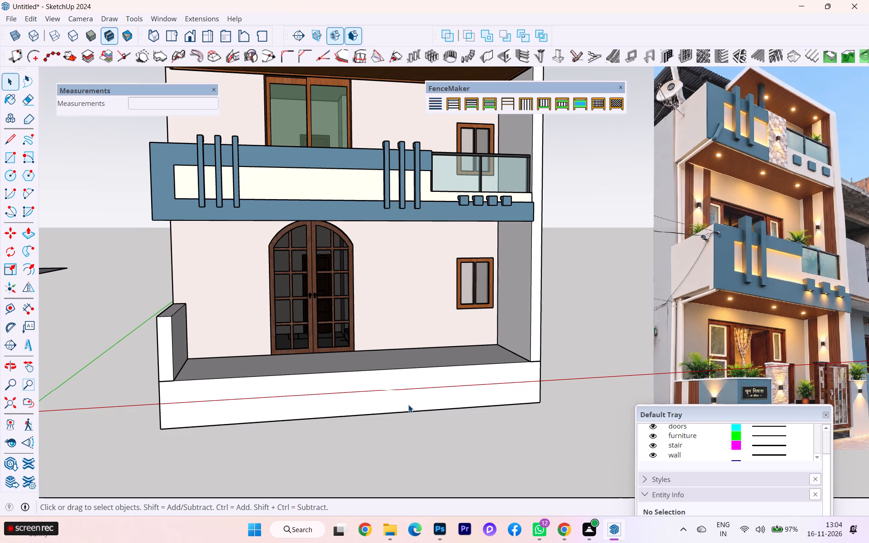
scroll(335, 353, "up", 2)
scroll(295, 335, "up", 2)
scroll(295, 335, "down", 1)
scroll(295, 335, "up", 6)
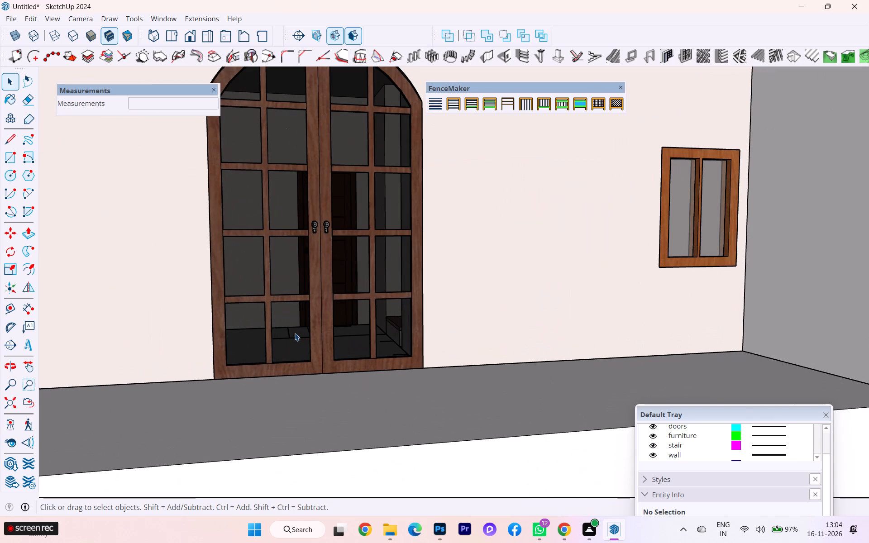
scroll(295, 333, "down", 6)
scroll(357, 318, "down", 4)
scroll(614, 313, "up", 8)
scroll(624, 313, "down", 2)
scroll(645, 312, "up", 1)
scroll(647, 313, "down", 2)
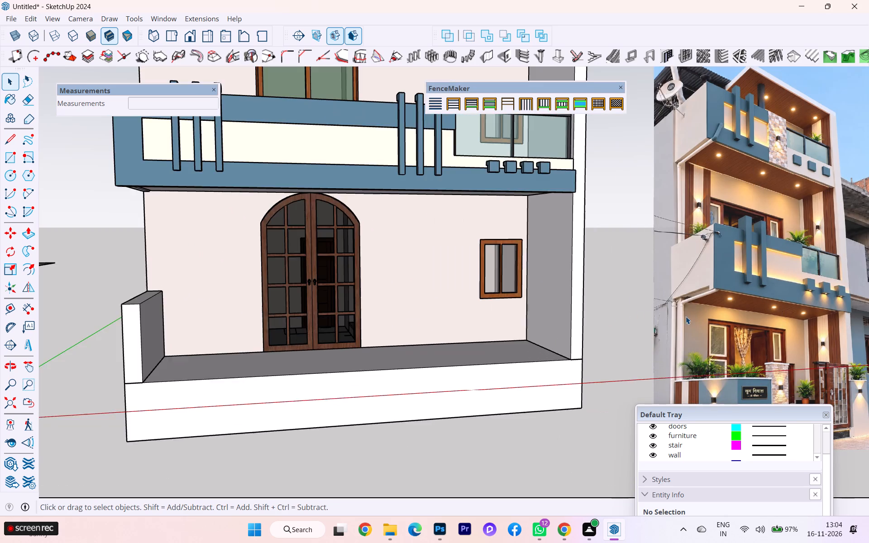
Examine the collection of imported door and window models standing beside the house.
scroll(690, 316, "down", 1)
scroll(692, 317, "up", 1)
scroll(692, 317, "down", 4)
scroll(692, 318, "up", 1)
scroll(692, 318, "down", 2)
scroll(694, 320, "up", 3)
scroll(694, 320, "down", 6)
scroll(695, 322, "up", 2)
scroll(695, 322, "down", 9)
scroll(225, 347, "up", 2)
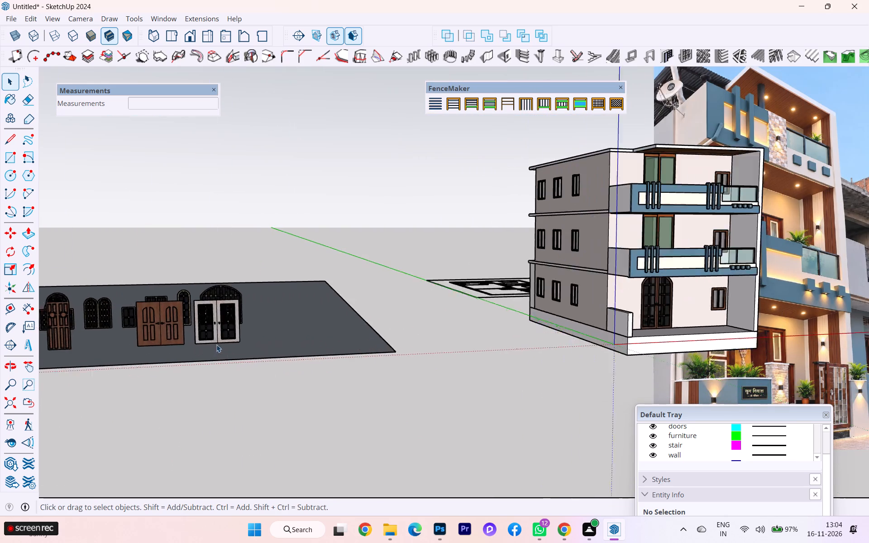
scroll(216, 344, "up", 6)
scroll(161, 333, "up", 2)
scroll(161, 333, "down", 1)
scroll(161, 333, "up", 5)
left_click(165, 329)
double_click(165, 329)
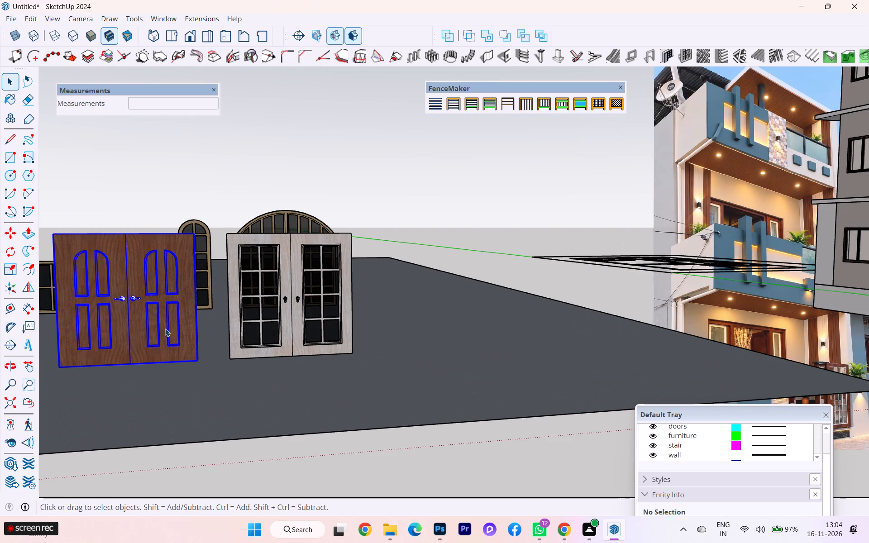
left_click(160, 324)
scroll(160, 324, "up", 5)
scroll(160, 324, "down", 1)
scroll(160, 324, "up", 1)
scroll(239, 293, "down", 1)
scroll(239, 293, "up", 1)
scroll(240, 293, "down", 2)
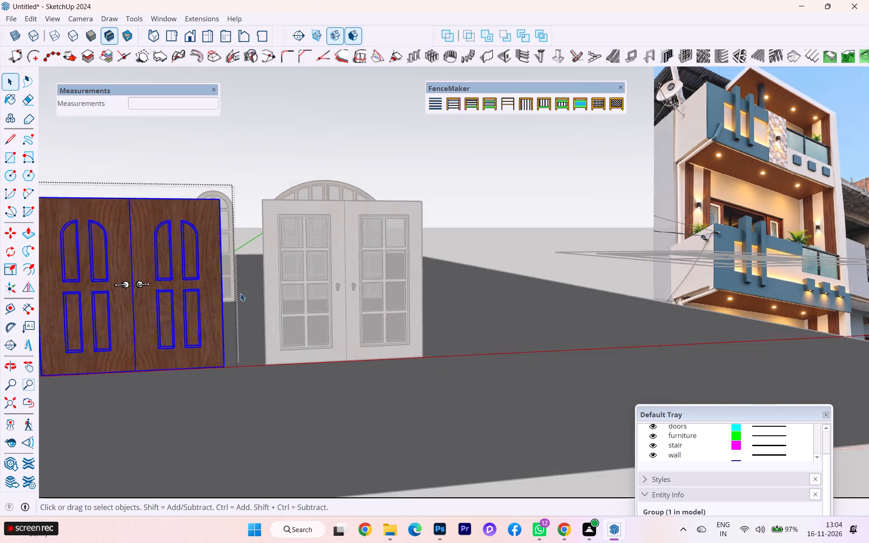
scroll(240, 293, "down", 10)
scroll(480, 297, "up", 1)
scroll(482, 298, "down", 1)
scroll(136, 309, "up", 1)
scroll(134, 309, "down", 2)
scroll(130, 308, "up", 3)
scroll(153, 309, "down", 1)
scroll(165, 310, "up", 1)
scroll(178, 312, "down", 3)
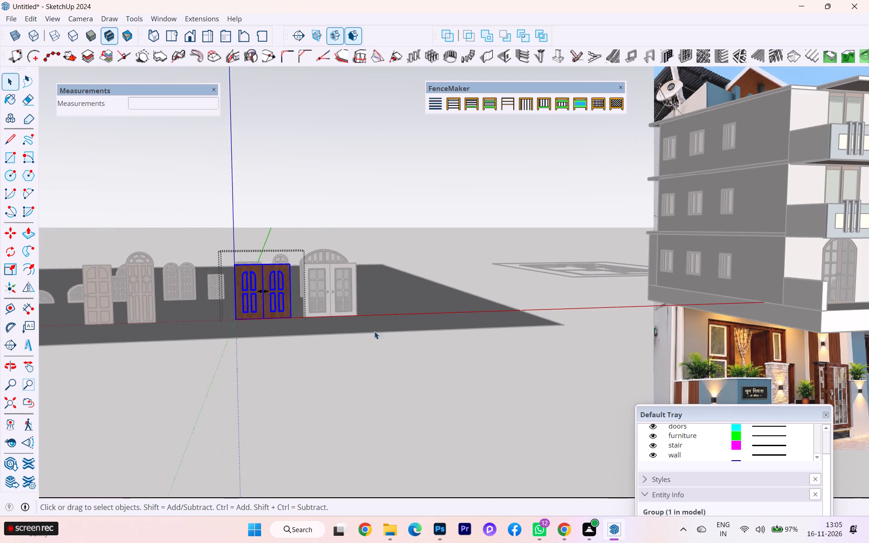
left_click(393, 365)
Examine the imported door and window models beside the house up close for a replacement entrance door.
scroll(218, 308, "down", 2)
middle_click_drag(278, 315, 302, 315)
scroll(77, 303, "up", 2)
scroll(76, 302, "down", 3)
scroll(76, 302, "up", 5)
scroll(76, 302, "down", 3)
scroll(76, 302, "up", 5)
scroll(76, 302, "down", 1)
scroll(76, 302, "up", 2)
scroll(79, 304, "down", 2)
scroll(79, 304, "up", 13)
scroll(369, 301, "up", 2)
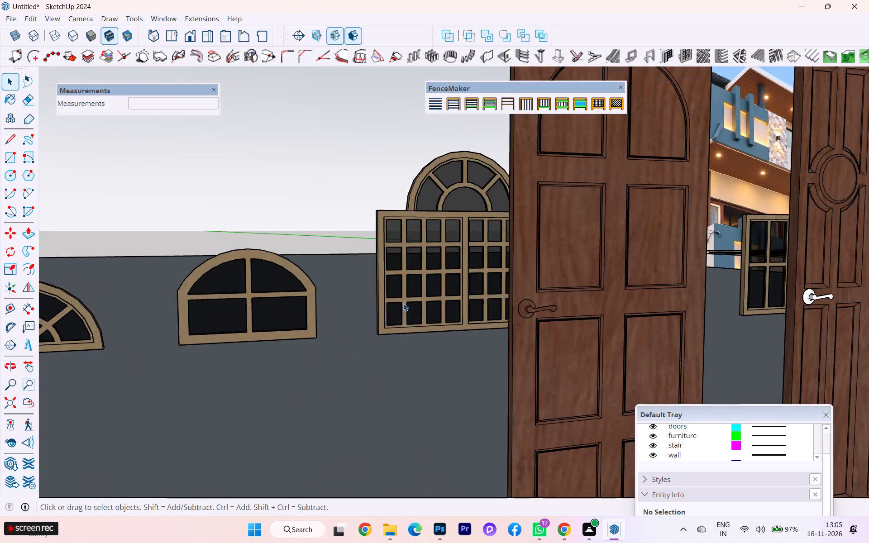
scroll(414, 305, "up", 6)
scroll(417, 304, "down", 6)
scroll(412, 306, "up", 3)
scroll(411, 306, "down", 2)
scroll(406, 307, "up", 1)
scroll(405, 308, "down", 3)
scroll(334, 310, "up", 3)
scroll(333, 311, "down", 2)
scroll(383, 317, "up", 1)
scroll(383, 317, "down", 3)
scroll(383, 319, "up", 2)
scroll(296, 310, "down", 1)
scroll(296, 310, "up", 1)
scroll(296, 310, "down", 4)
scroll(296, 310, "up", 2)
scroll(296, 310, "down", 3)
scroll(276, 310, "up", 3)
scroll(277, 311, "down", 6)
scroll(280, 314, "up", 1)
scroll(280, 314, "down", 1)
scroll(280, 314, "up", 1)
scroll(280, 315, "down", 6)
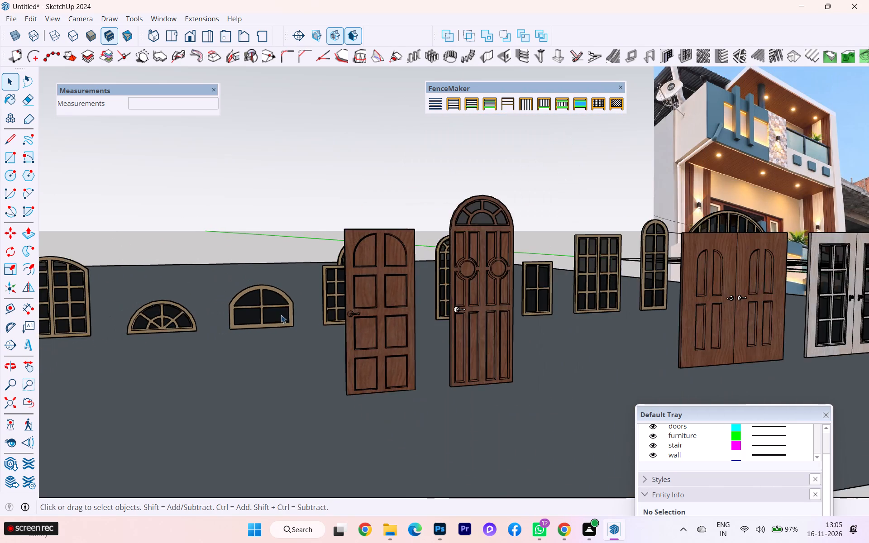
scroll(281, 315, "down", 3)
scroll(281, 315, "up", 2)
scroll(240, 319, "down", 1)
middle_click_drag(346, 319, 256, 337)
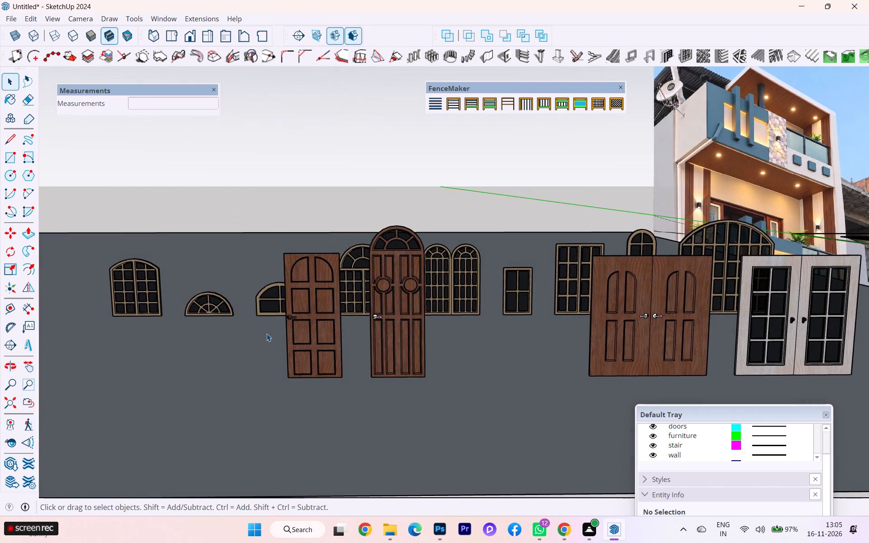
scroll(267, 332, "down", 7)
scroll(686, 406, "up", 1)
scroll(538, 397, "down", 3)
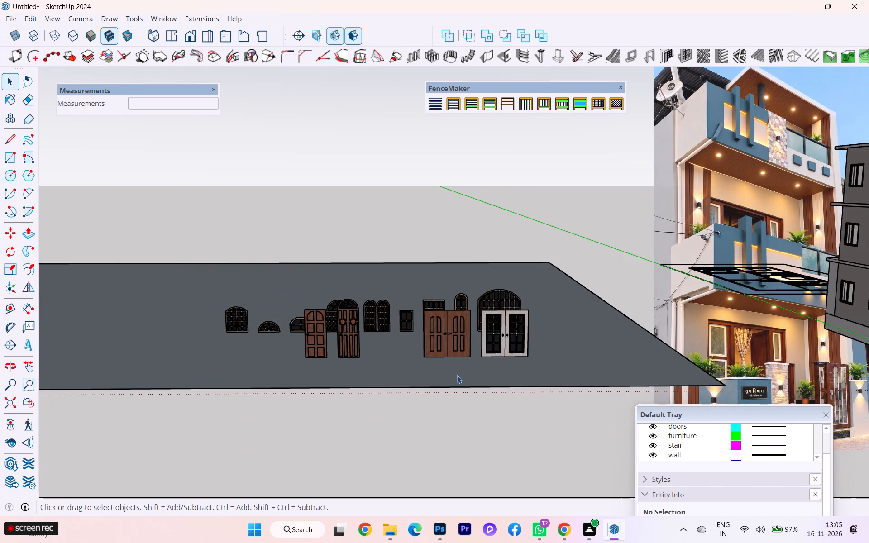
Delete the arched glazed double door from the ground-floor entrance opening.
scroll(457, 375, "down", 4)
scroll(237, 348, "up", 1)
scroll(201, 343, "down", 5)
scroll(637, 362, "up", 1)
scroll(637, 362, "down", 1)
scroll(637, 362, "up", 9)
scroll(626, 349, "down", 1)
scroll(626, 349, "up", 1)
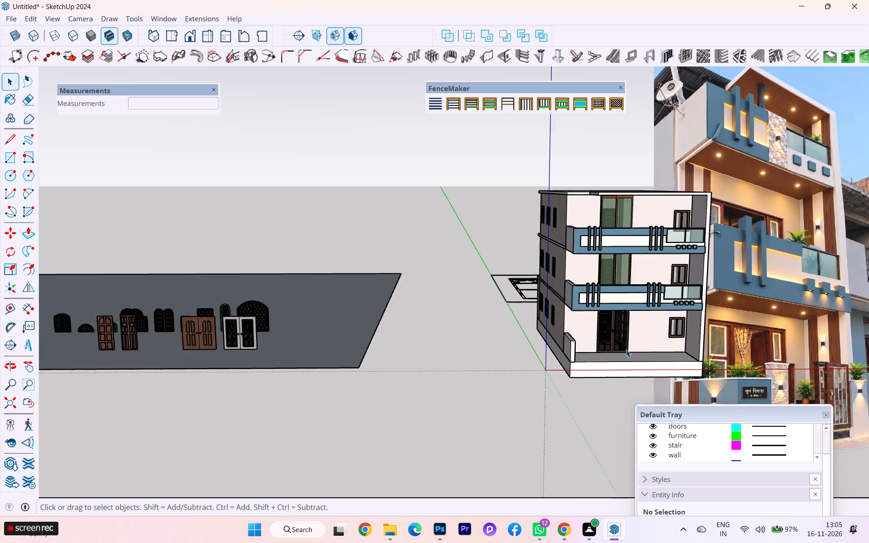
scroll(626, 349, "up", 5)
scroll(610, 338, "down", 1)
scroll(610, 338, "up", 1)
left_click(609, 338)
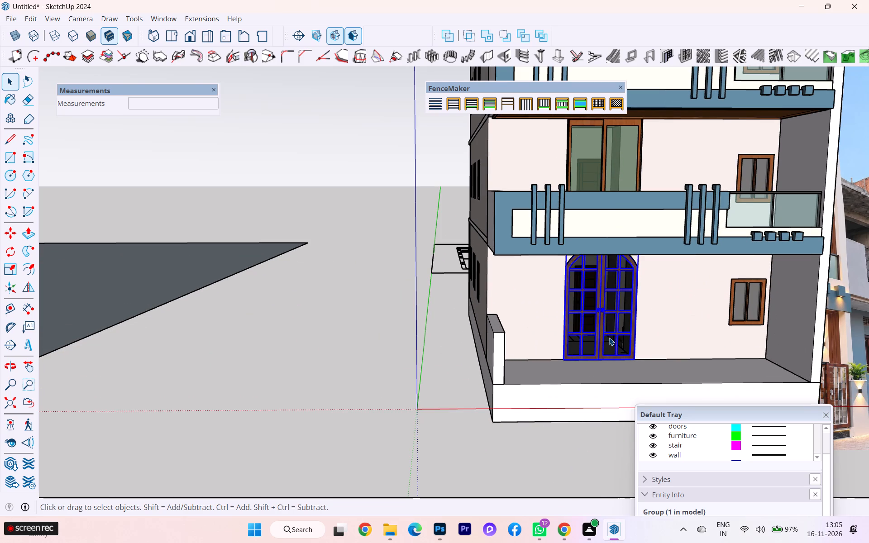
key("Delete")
Examine the double-door models on the dark slab as replacements for the entrance door.
scroll(651, 329, "down", 1)
scroll(653, 330, "up", 1)
scroll(671, 333, "down", 1)
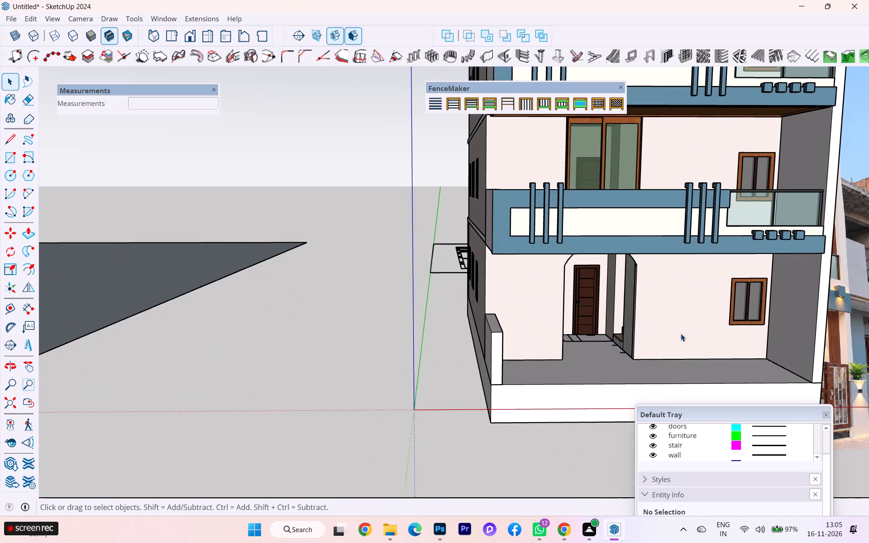
scroll(782, 353, "down", 2)
scroll(800, 355, "up", 1)
scroll(800, 355, "down", 7)
scroll(553, 324, "down", 1)
middle_click_drag(287, 340, 314, 335)
scroll(162, 330, "up", 4)
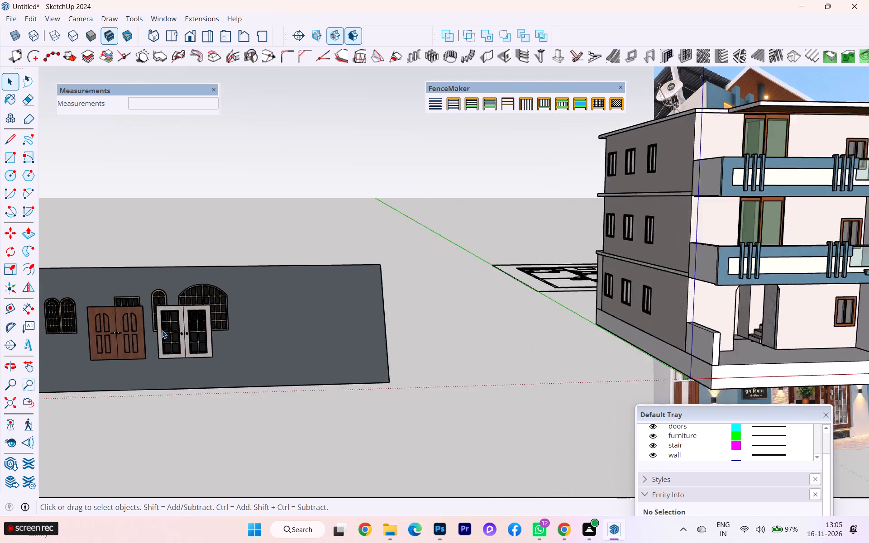
scroll(162, 330, "up", 5)
scroll(194, 341, "down", 1)
scroll(194, 341, "up", 1)
scroll(330, 364, "down", 1)
scroll(330, 364, "up", 6)
scroll(330, 364, "down", 1)
scroll(330, 364, "up", 2)
scroll(244, 357, "up", 2)
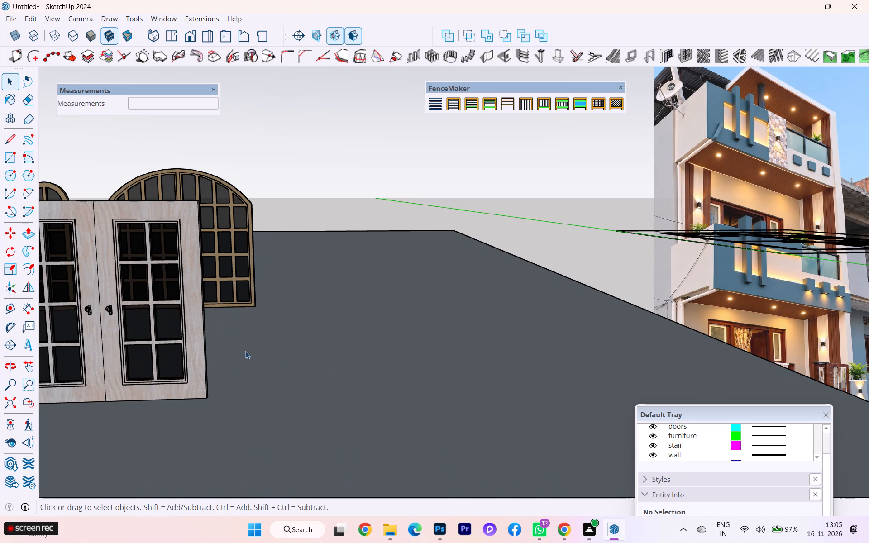
scroll(257, 351, "down", 3)
scroll(210, 350, "down", 3)
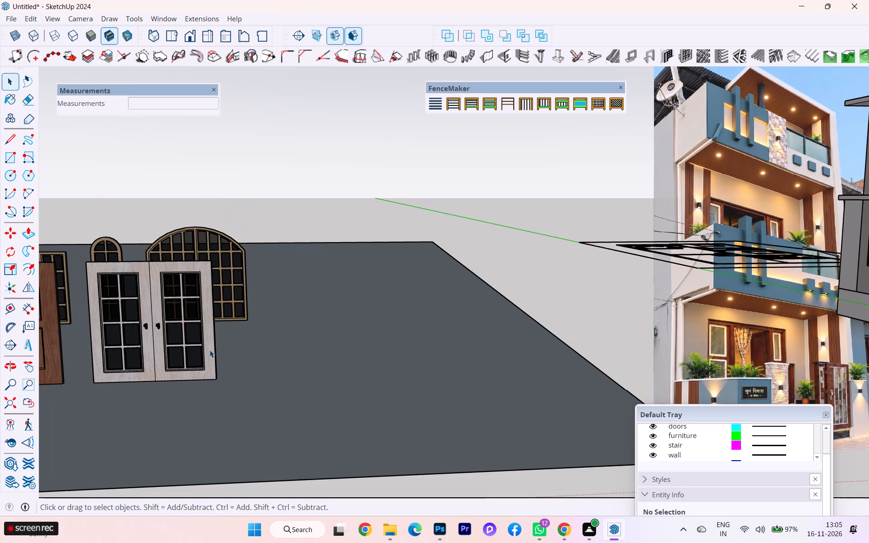
scroll(213, 347, "down", 7)
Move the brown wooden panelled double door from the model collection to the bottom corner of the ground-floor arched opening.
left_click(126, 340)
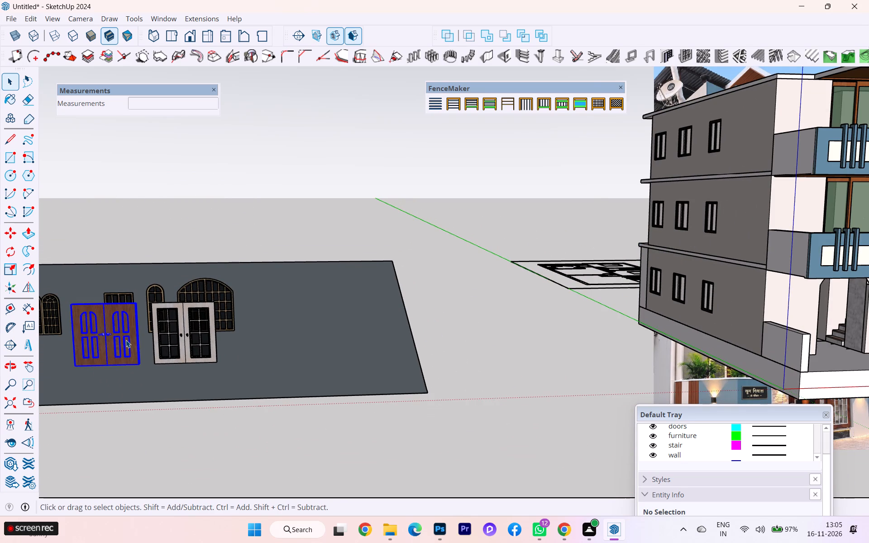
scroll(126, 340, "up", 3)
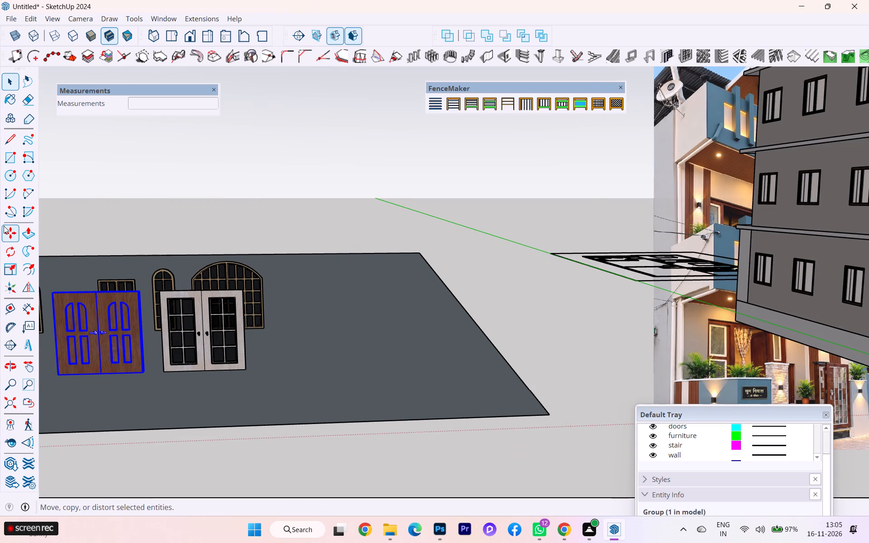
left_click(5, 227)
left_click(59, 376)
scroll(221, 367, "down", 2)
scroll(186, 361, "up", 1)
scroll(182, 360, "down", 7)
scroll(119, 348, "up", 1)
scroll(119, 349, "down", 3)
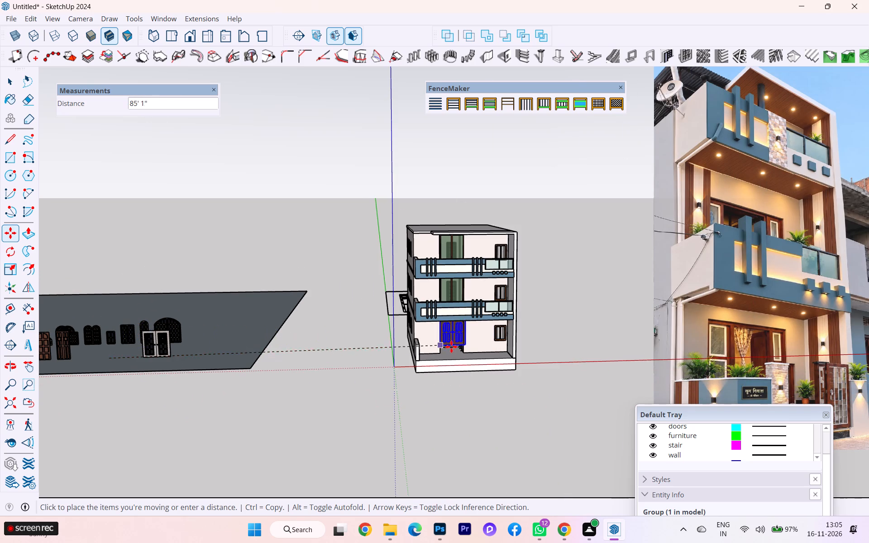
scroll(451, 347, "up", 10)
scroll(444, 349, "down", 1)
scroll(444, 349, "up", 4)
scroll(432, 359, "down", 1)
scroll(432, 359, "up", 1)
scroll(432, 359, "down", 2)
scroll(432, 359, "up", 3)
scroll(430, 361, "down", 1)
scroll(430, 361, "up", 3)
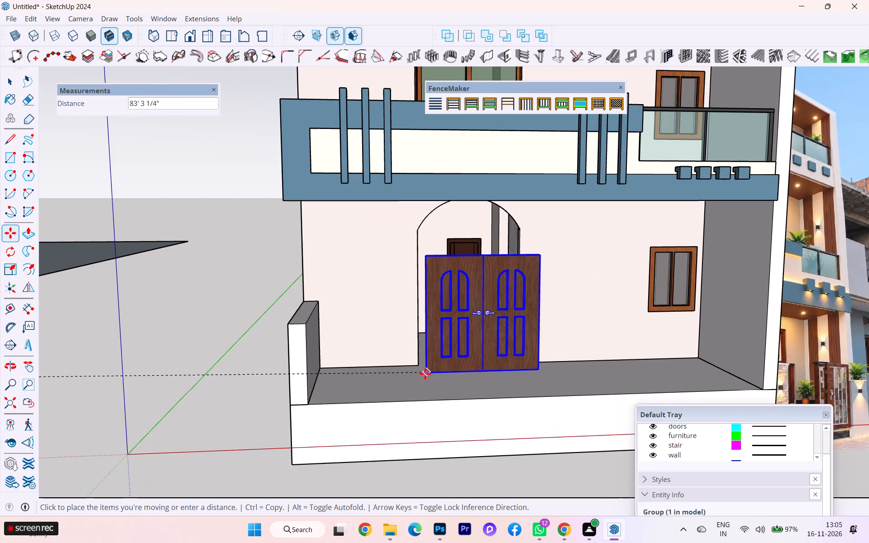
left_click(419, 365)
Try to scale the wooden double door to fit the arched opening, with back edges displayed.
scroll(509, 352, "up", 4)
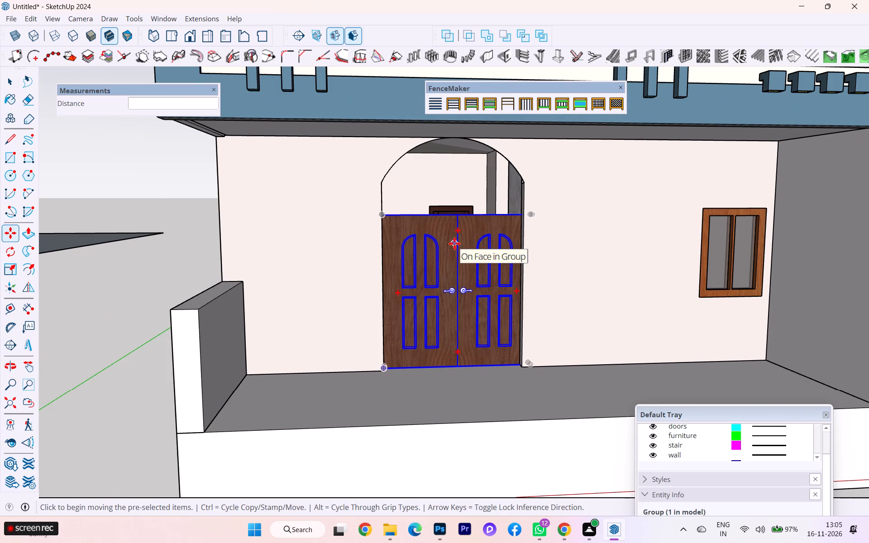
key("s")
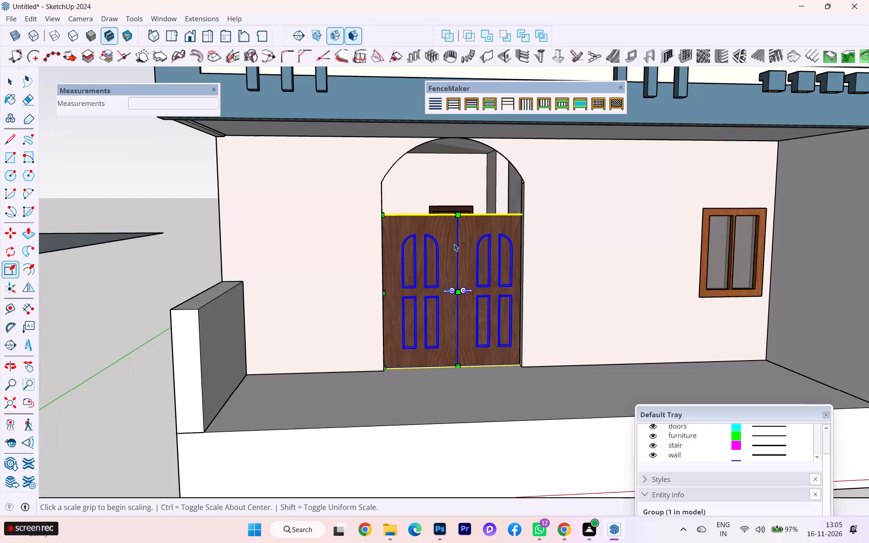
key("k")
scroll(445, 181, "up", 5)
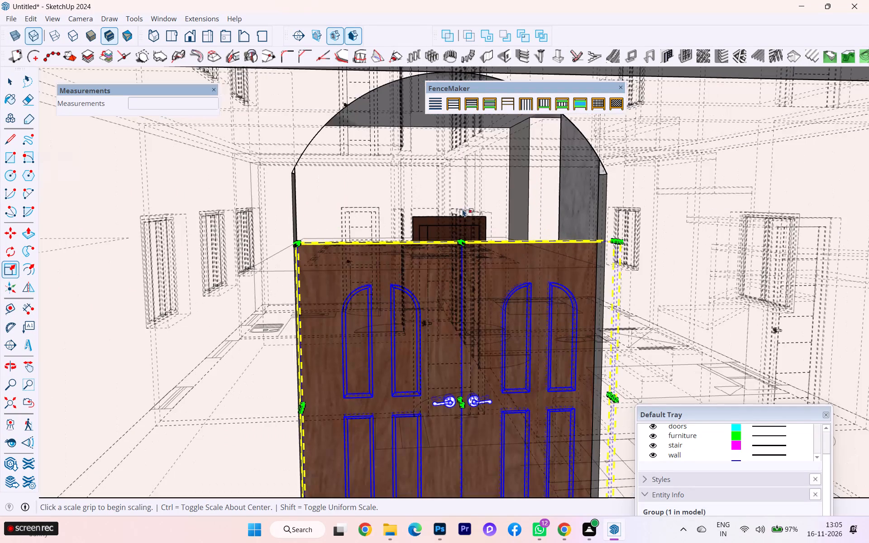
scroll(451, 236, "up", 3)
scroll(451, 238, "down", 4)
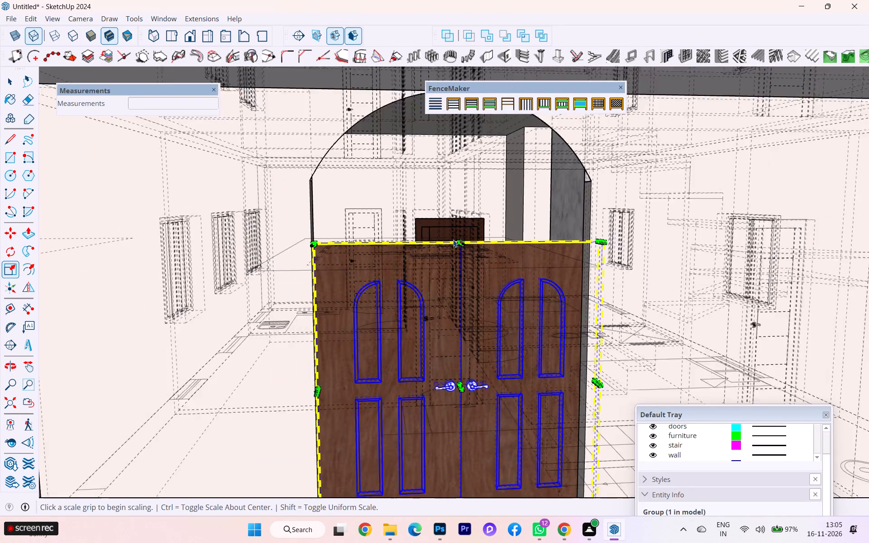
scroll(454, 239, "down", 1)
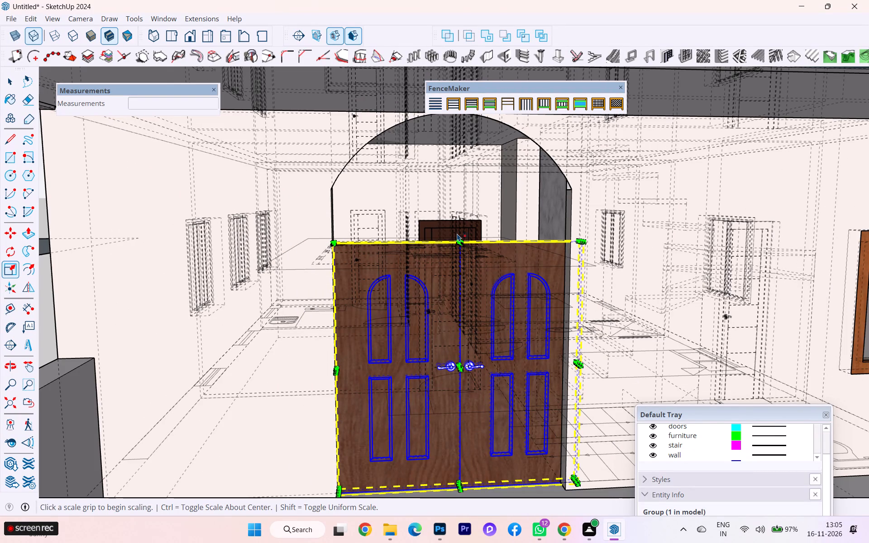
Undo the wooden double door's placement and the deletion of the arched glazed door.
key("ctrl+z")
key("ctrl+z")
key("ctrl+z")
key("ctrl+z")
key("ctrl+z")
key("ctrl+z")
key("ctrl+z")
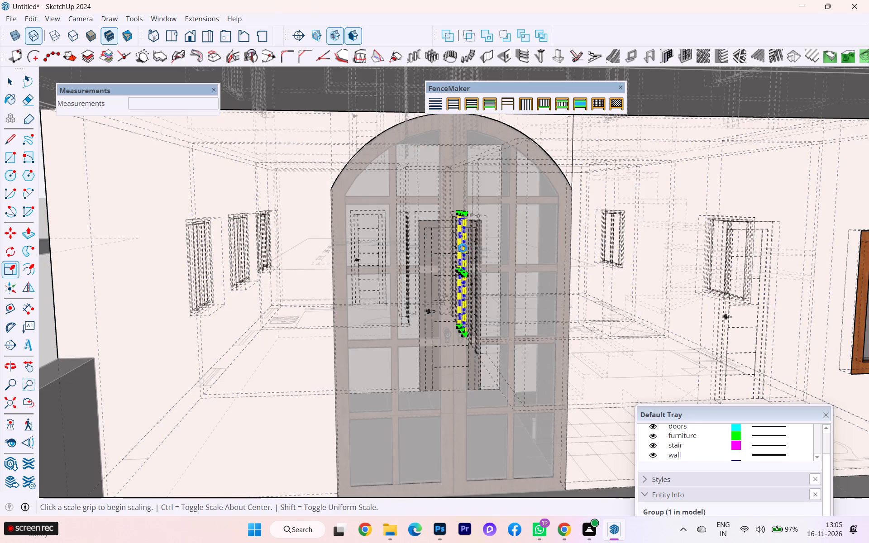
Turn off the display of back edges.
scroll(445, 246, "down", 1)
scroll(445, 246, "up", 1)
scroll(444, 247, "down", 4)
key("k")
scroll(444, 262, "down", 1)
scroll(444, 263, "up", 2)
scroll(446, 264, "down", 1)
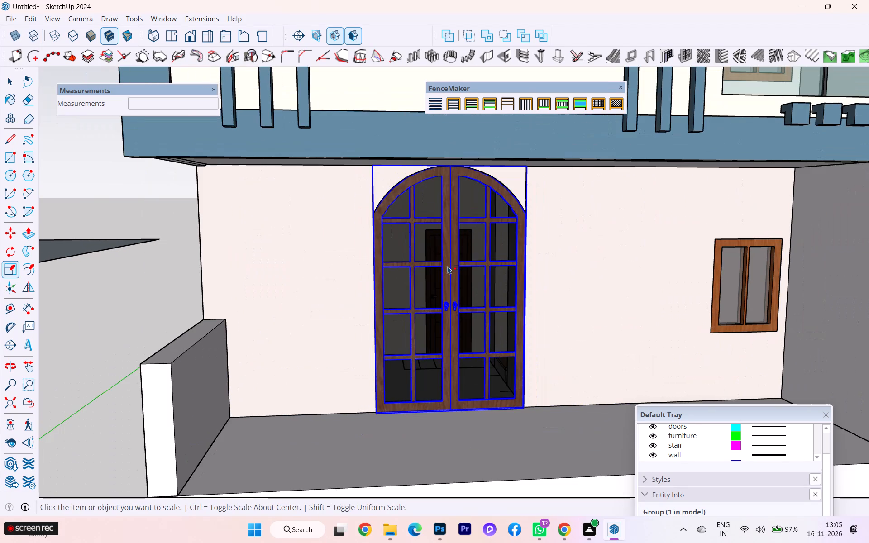
Undo further edits back to before the wall above the arched door was closed.
key("ctrl+z")
key("ctrl+z")
key("ctrl+z")
key("ctrl+z")
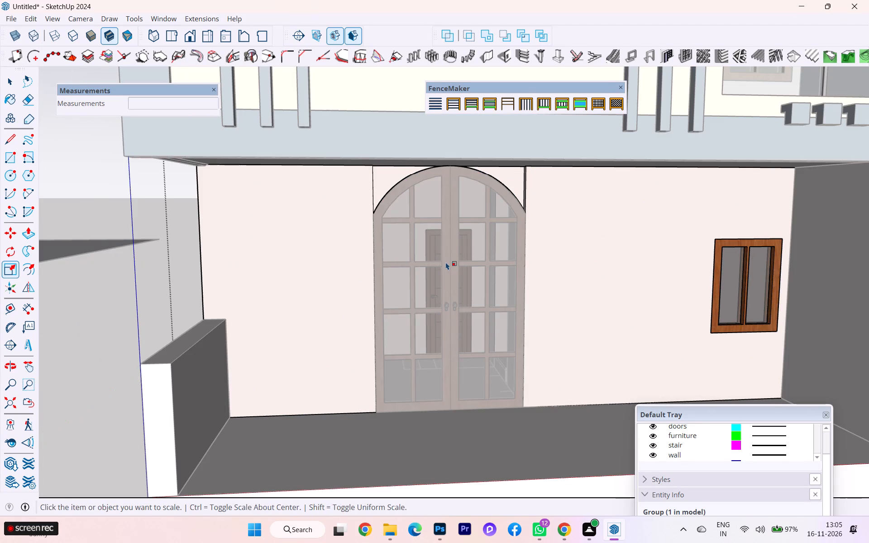
key("ctrl+z")
key("ctrl+z")
key("ctrl+z")
key("ctrl+z")
key("ctrl+z")
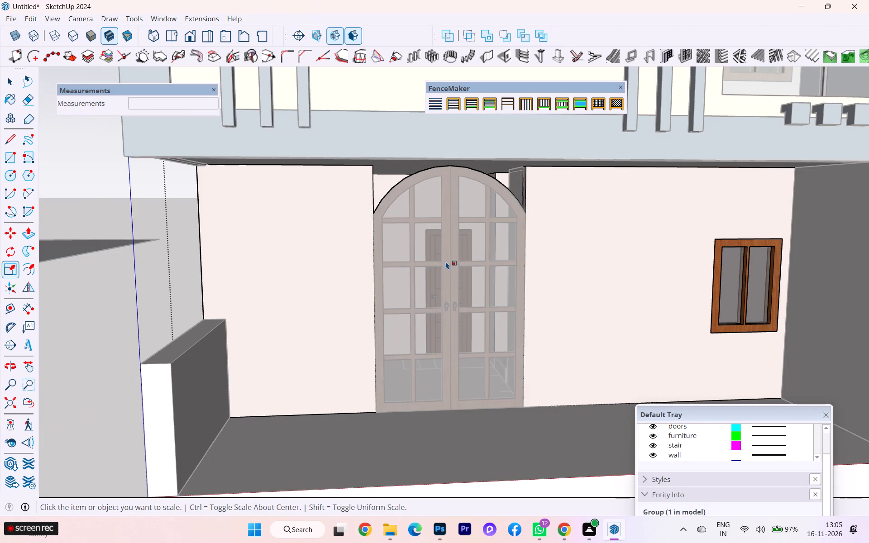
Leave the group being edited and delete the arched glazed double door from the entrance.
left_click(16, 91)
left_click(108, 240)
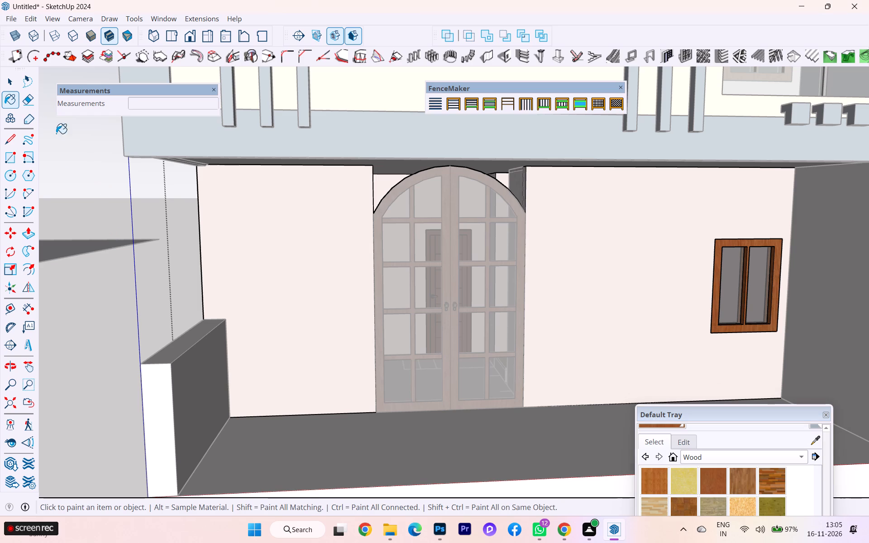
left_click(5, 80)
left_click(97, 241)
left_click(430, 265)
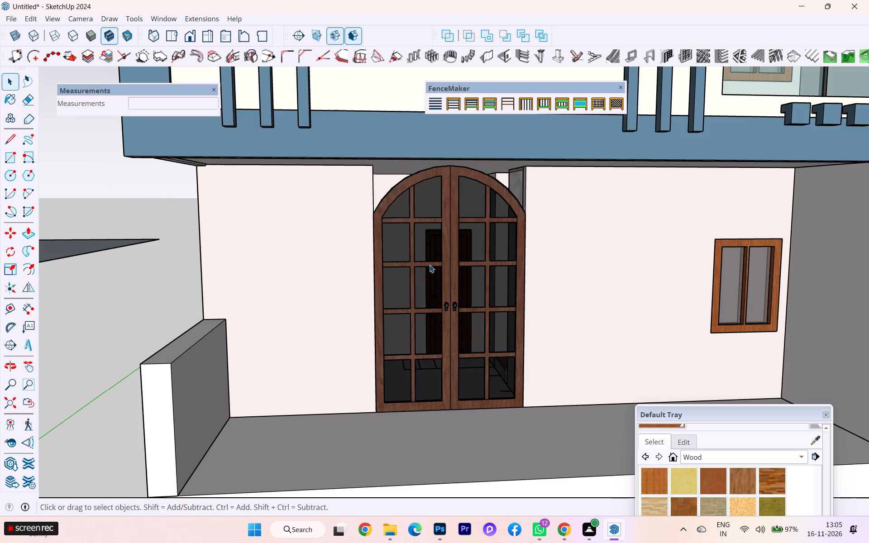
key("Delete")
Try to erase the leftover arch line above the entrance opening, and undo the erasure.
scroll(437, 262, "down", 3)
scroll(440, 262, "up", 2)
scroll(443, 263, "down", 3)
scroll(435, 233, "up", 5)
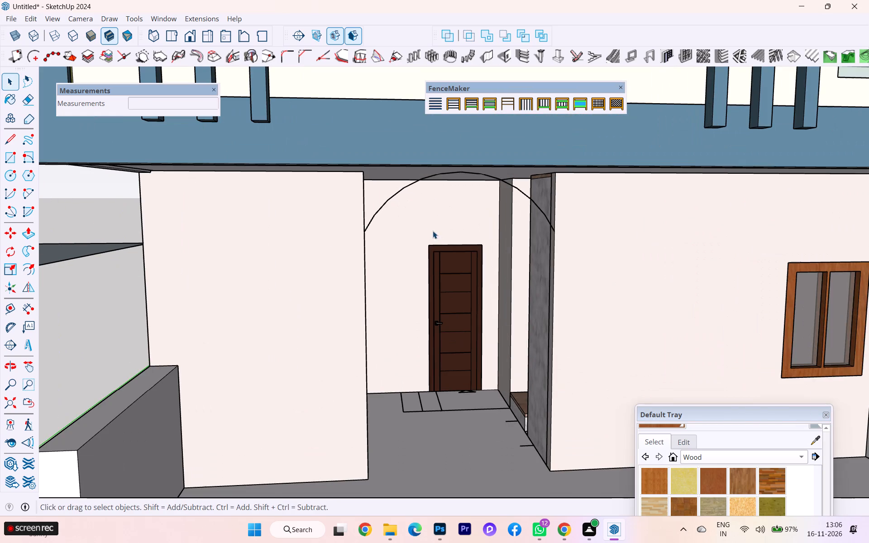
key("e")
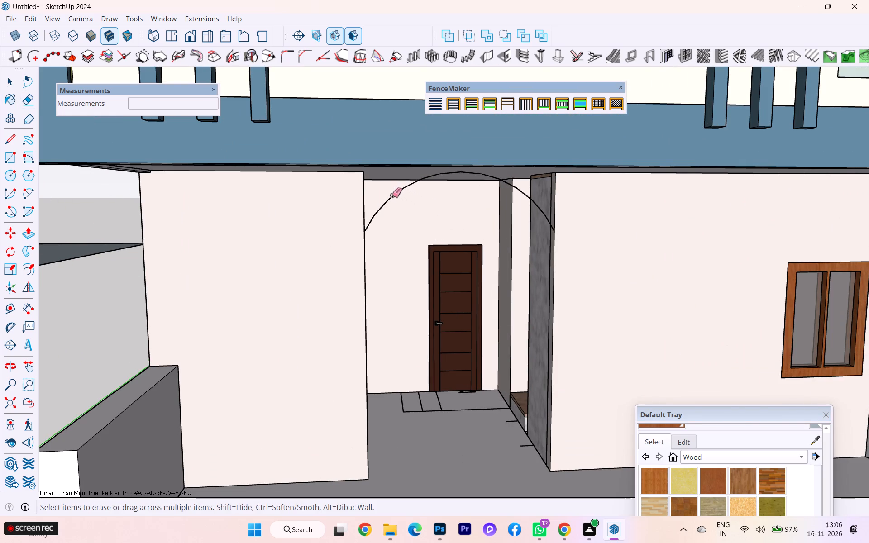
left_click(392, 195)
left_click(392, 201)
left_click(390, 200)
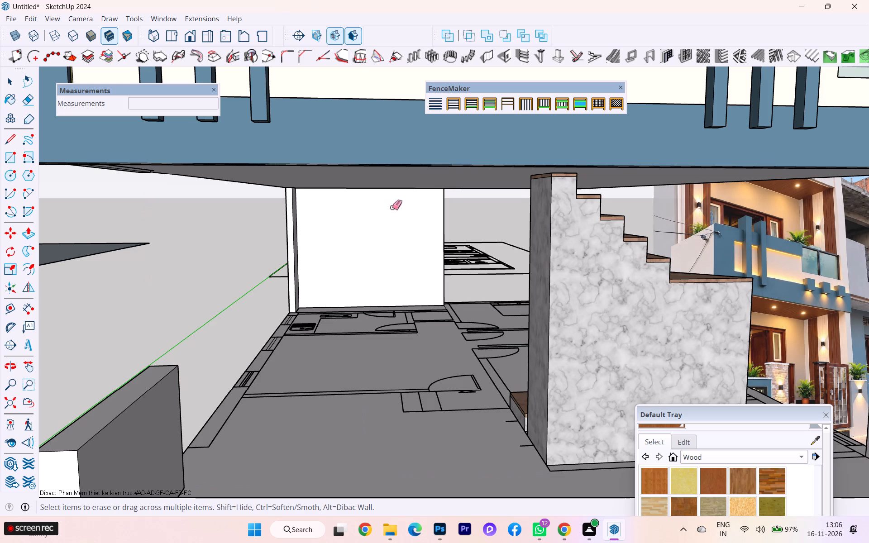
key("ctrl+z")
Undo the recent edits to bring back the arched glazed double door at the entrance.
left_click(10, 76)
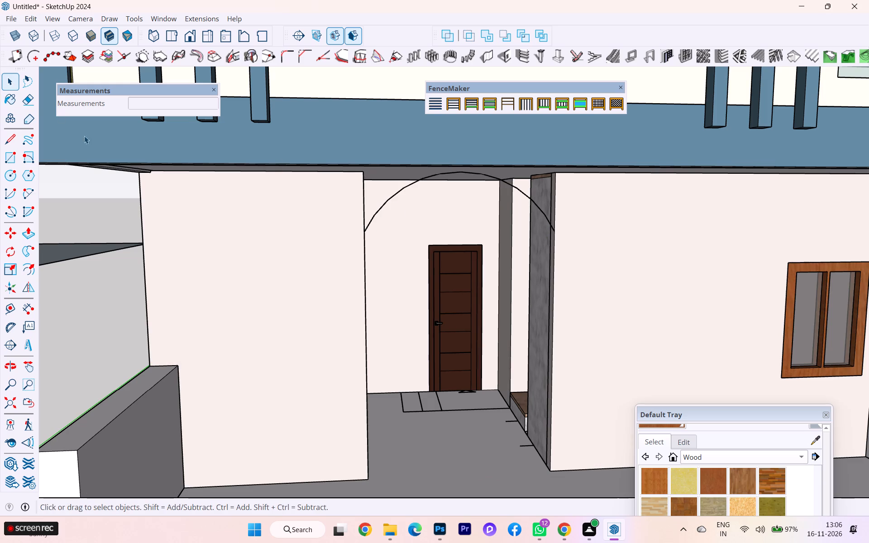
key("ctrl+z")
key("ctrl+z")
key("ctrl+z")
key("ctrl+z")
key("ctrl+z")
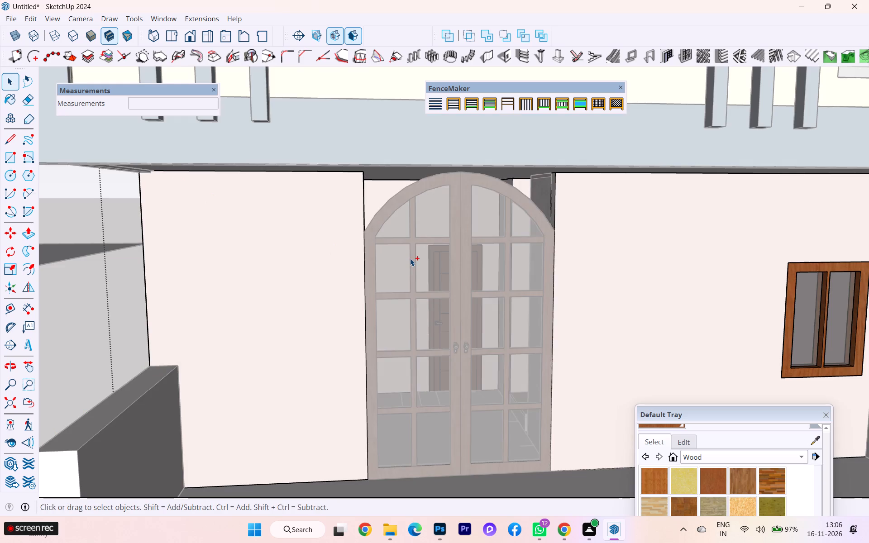
Undo further edits back to before the arched glazed door stood in the ground-floor entrance opening.
key("ctrl+z")
key("ctrl+z")
key("ctrl+z")
key("ctrl+z")
key("ctrl+z")
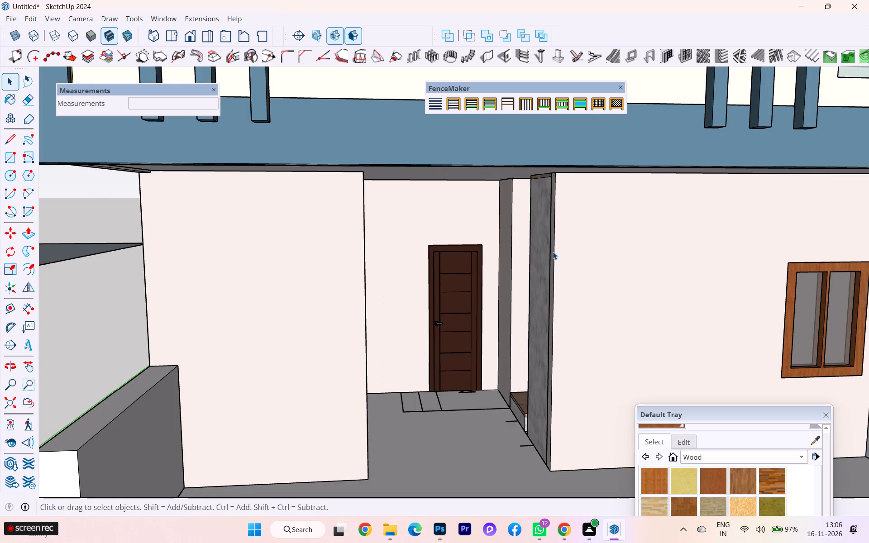
Open the door collection group for editing and explode the four-panel wooden double door inside it.
scroll(614, 255, "down", 1)
scroll(613, 255, "up", 3)
scroll(611, 255, "down", 3)
scroll(814, 225, "down", 3)
scroll(852, 235, "up", 1)
scroll(854, 235, "down", 3)
scroll(859, 237, "up", 3)
scroll(859, 237, "down", 16)
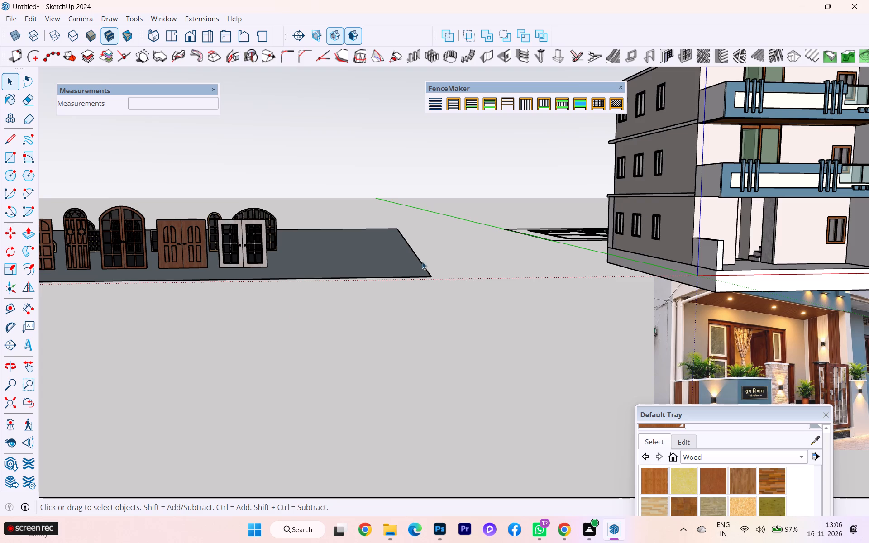
scroll(178, 271, "up", 2)
left_click(181, 247)
double_click(182, 244)
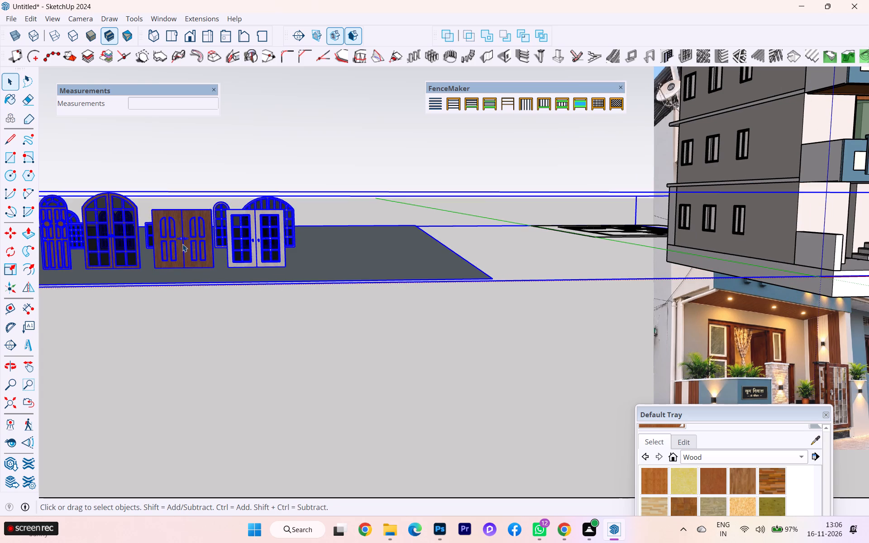
left_click(182, 244)
right_click(182, 244)
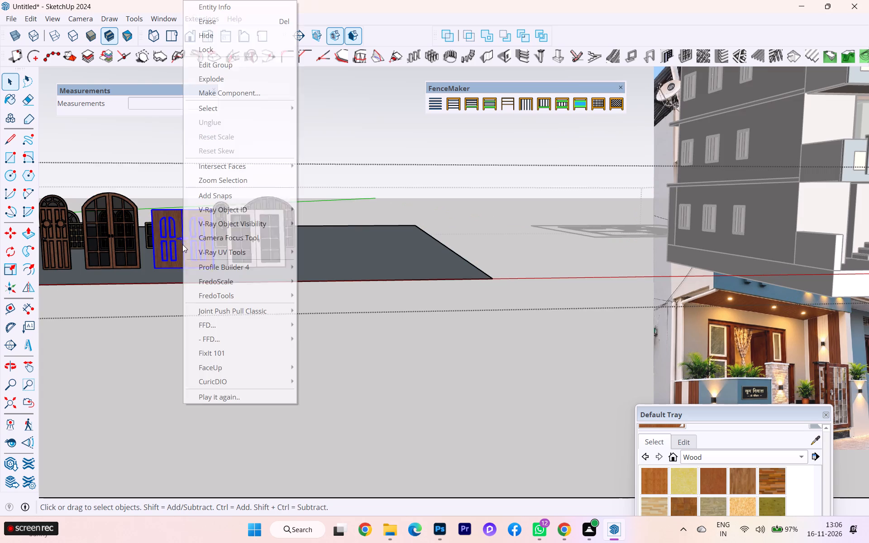
left_click(204, 76)
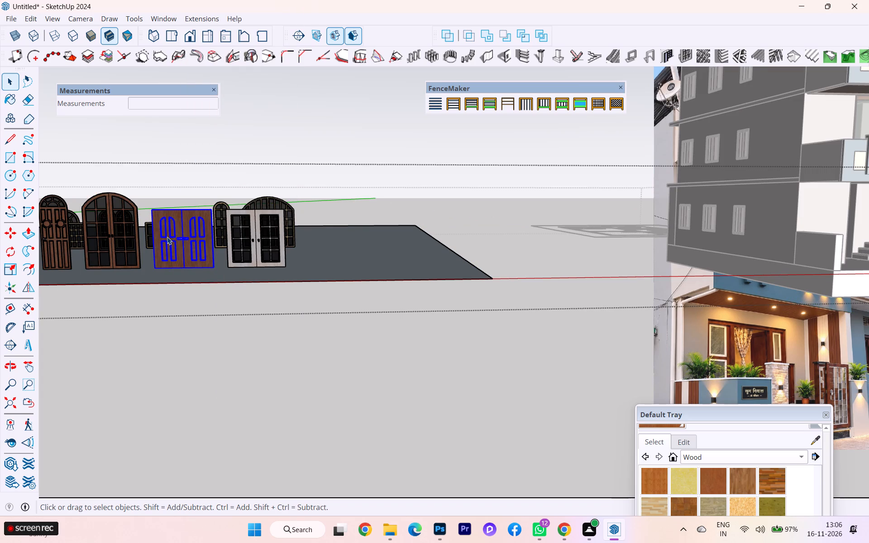
Move the wooden double door about 64' 6" out of the collection row to the ground near the house.
key("m")
scroll(161, 254, "up", 2)
left_click(155, 273)
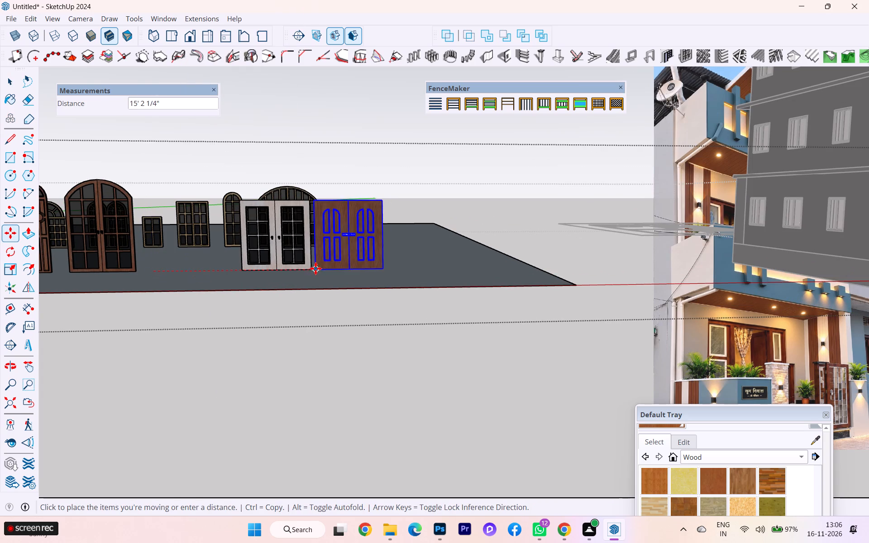
scroll(256, 268, "down", 3)
scroll(251, 268, "up", 2)
scroll(249, 268, "down", 1)
scroll(210, 263, "up", 1)
scroll(210, 263, "down", 3)
left_click(543, 314)
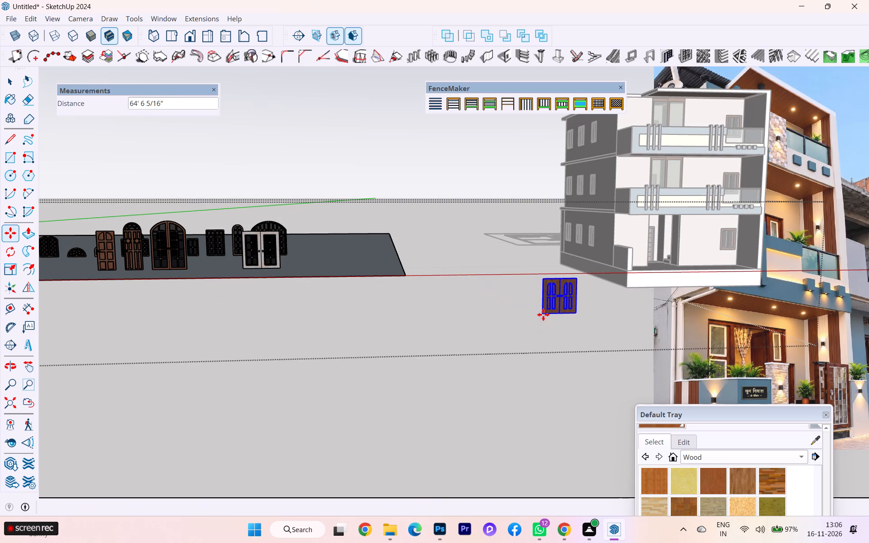
Leave the group being edited and explode the door collection group so the wooden double door becomes separate.
left_click(6, 76)
left_click(447, 227)
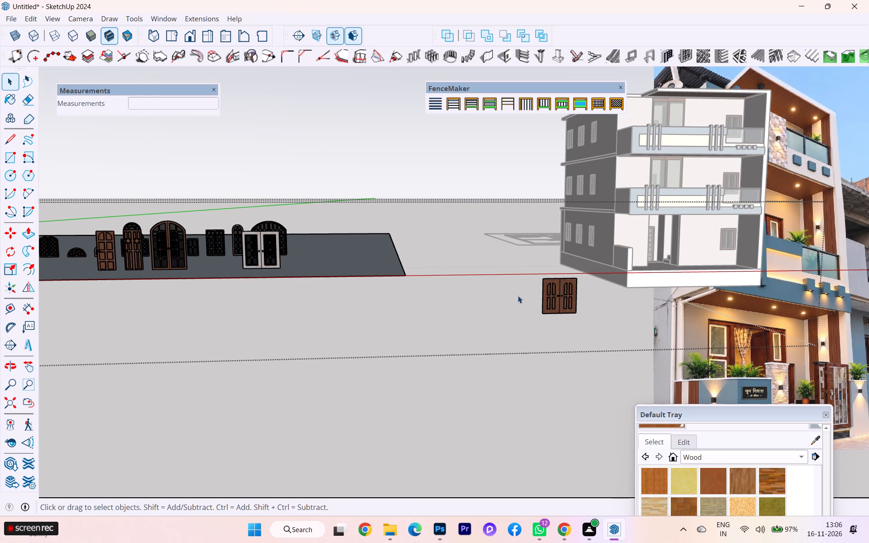
left_click(426, 384)
left_click(563, 292)
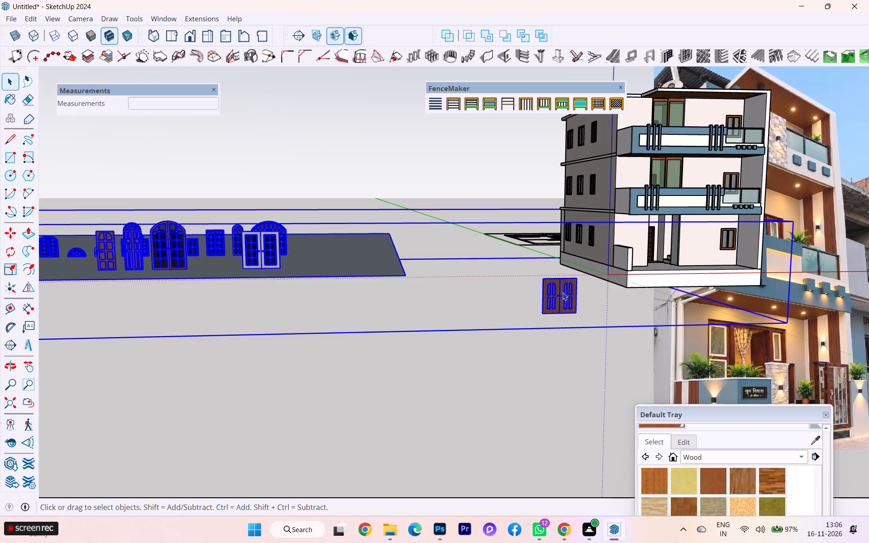
right_click(549, 292)
left_click(593, 93)
left_click(540, 368)
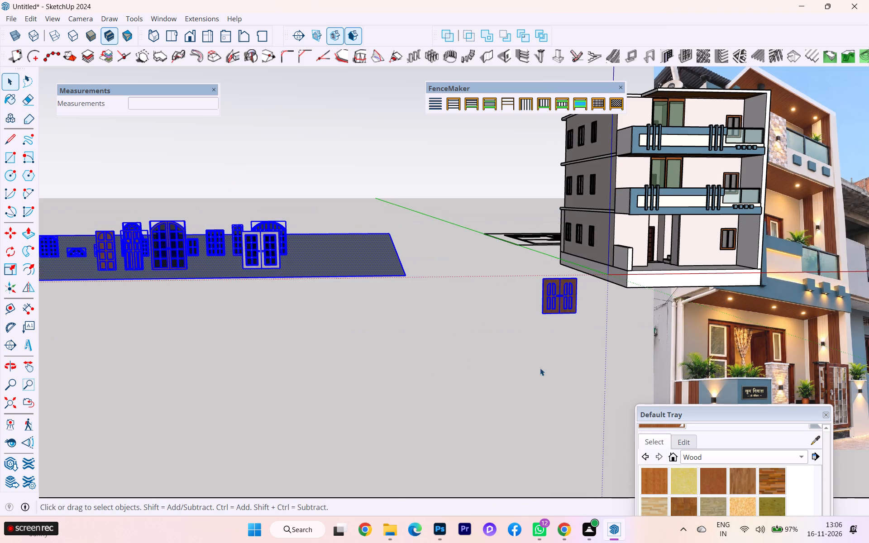
Move the wooden double door into the ground-floor entrance, snapping its lower corner to the base corner of the opening.
left_click(570, 292)
scroll(568, 292, "up", 2)
scroll(568, 292, "down", 1)
scroll(568, 292, "up", 1)
key("m")
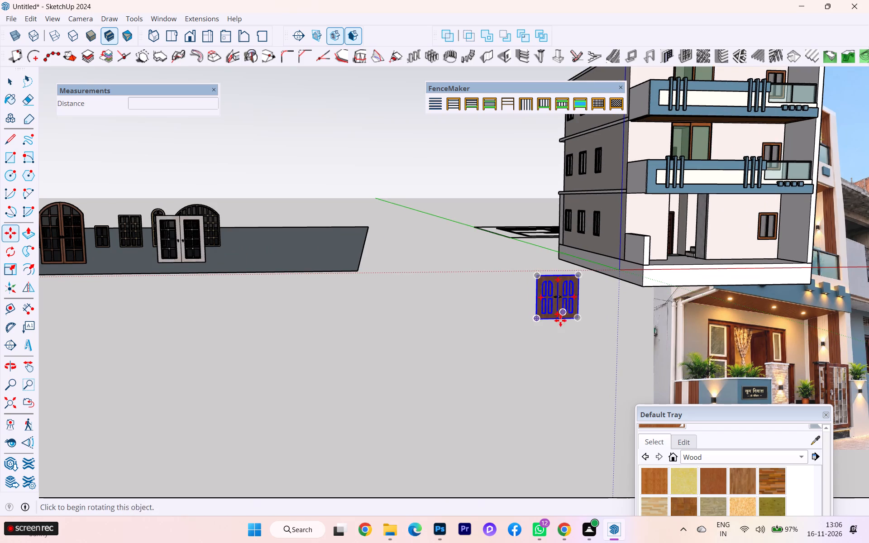
key("Return")
scroll(558, 329, "up", 5)
left_click(528, 313)
scroll(736, 192, "up", 2)
middle_click_drag(719, 224, 710, 243)
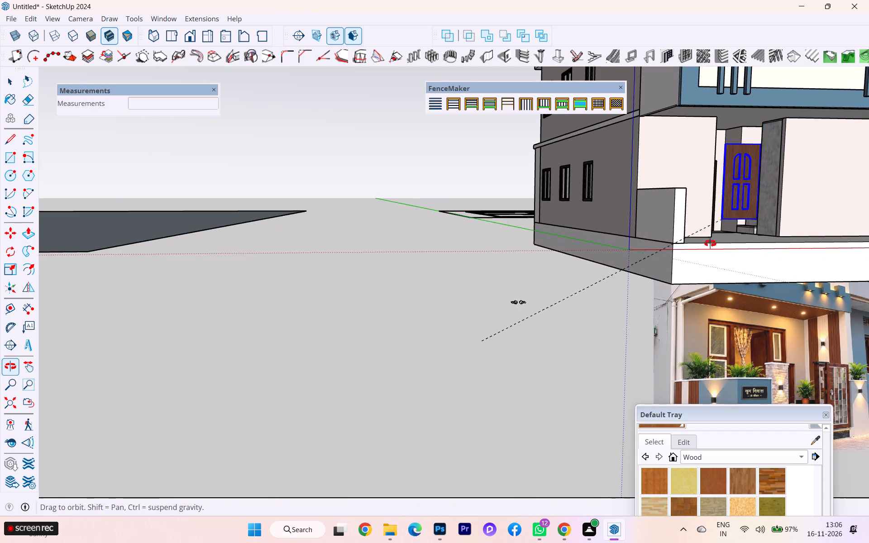
middle_click_drag(710, 243, 661, 287)
scroll(700, 258, "up", 9)
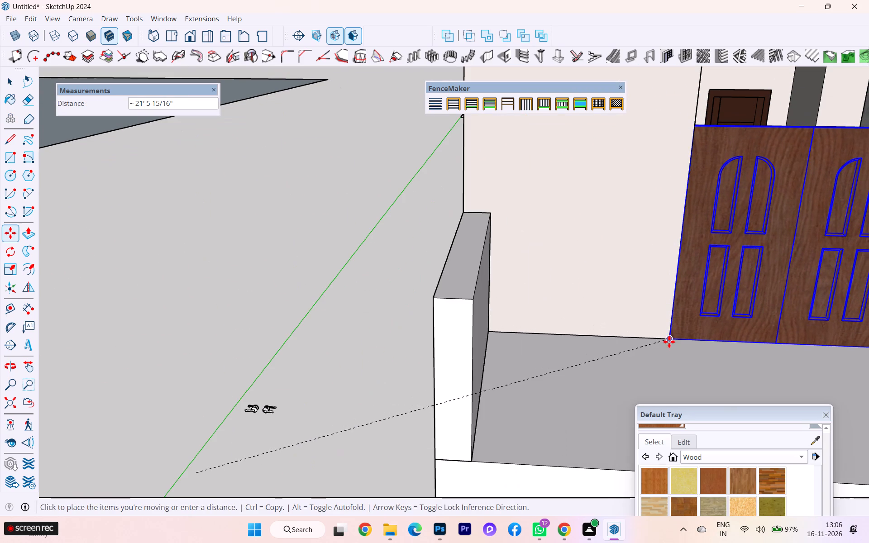
left_click(668, 340)
scroll(443, 286, "down", 4)
scroll(270, 251, "down", 4)
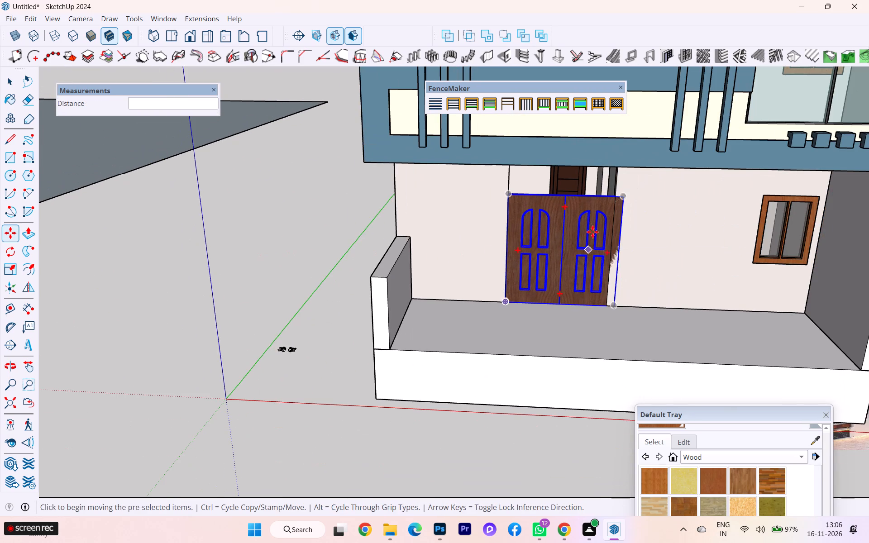
Scale the double door's width to about 0.93 so it fits between the sides of the entrance opening.
key("s")
scroll(579, 198, "up", 4)
scroll(643, 248, "down", 1)
scroll(641, 252, "up", 1)
left_click(640, 281)
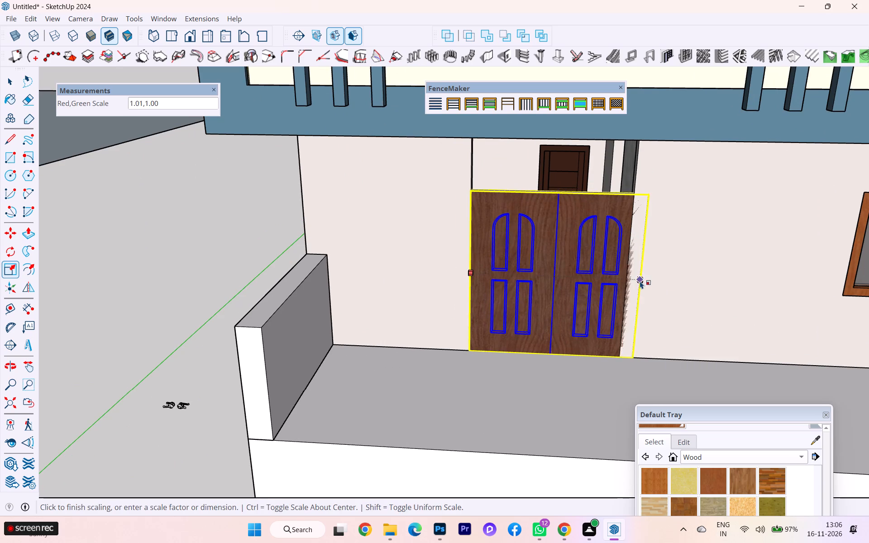
left_click(625, 278)
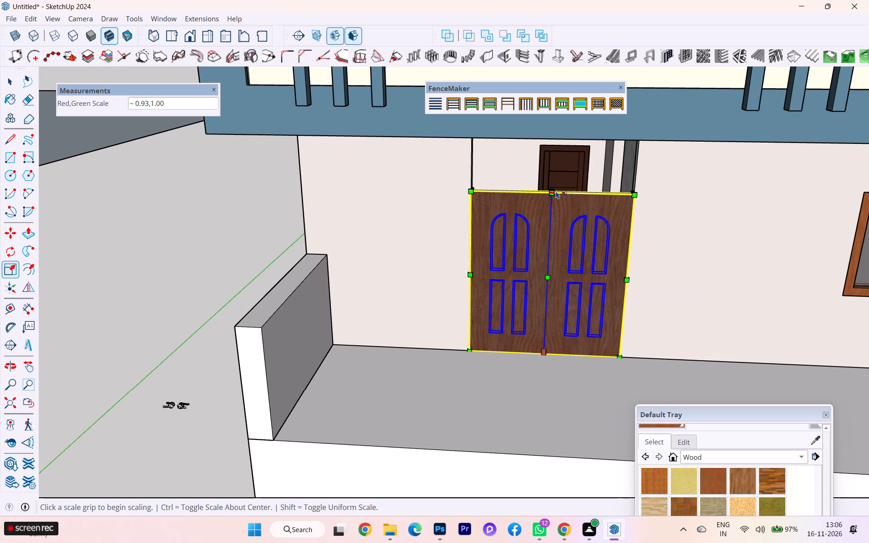
Scale the double door's height to about 1.49 so it reaches the top of the entrance opening, and deselect it.
scroll(556, 191, "up", 2)
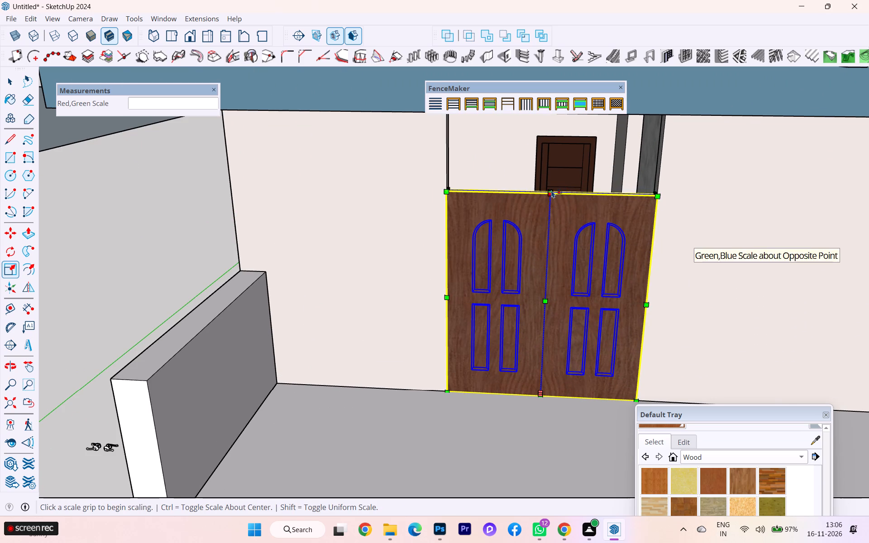
scroll(550, 186, "down", 3)
scroll(550, 186, "up", 1)
scroll(550, 186, "down", 3)
scroll(550, 186, "up", 2)
scroll(553, 188, "down", 1)
scroll(553, 188, "up", 2)
scroll(553, 188, "down", 1)
scroll(553, 188, "up", 3)
scroll(556, 189, "down", 1)
scroll(556, 189, "up", 2)
scroll(556, 190, "down", 4)
scroll(558, 196, "up", 3)
scroll(556, 195, "down", 2)
scroll(556, 194, "up", 6)
scroll(555, 193, "down", 4)
scroll(555, 193, "up", 6)
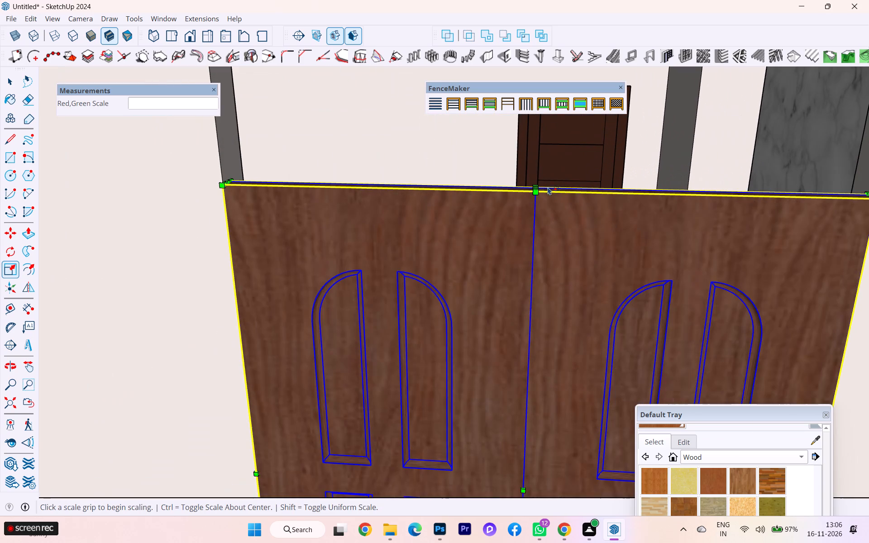
left_click(539, 188)
scroll(540, 110, "down", 8)
scroll(535, 106, "up", 1)
scroll(535, 106, "down", 6)
scroll(529, 111, "up", 1)
scroll(529, 111, "down", 1)
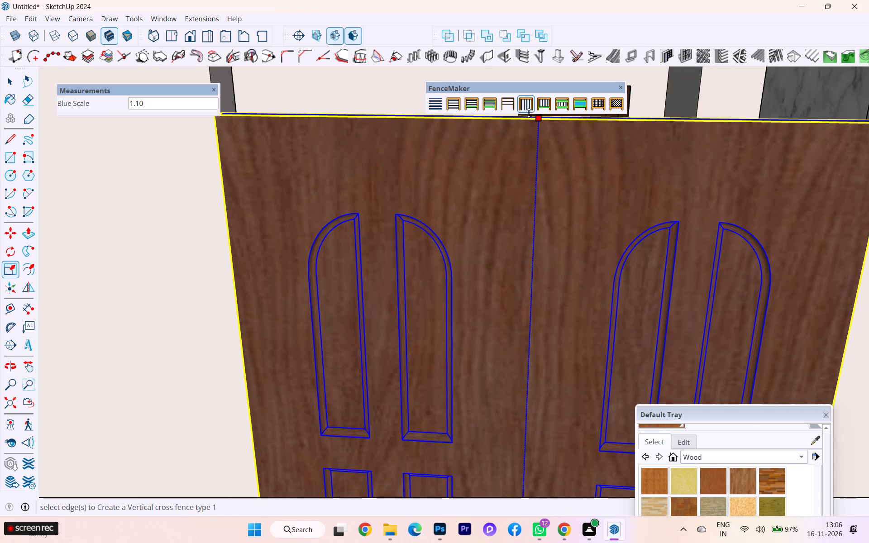
scroll(531, 143, "down", 11)
scroll(523, 144, "up", 3)
scroll(523, 145, "down", 1)
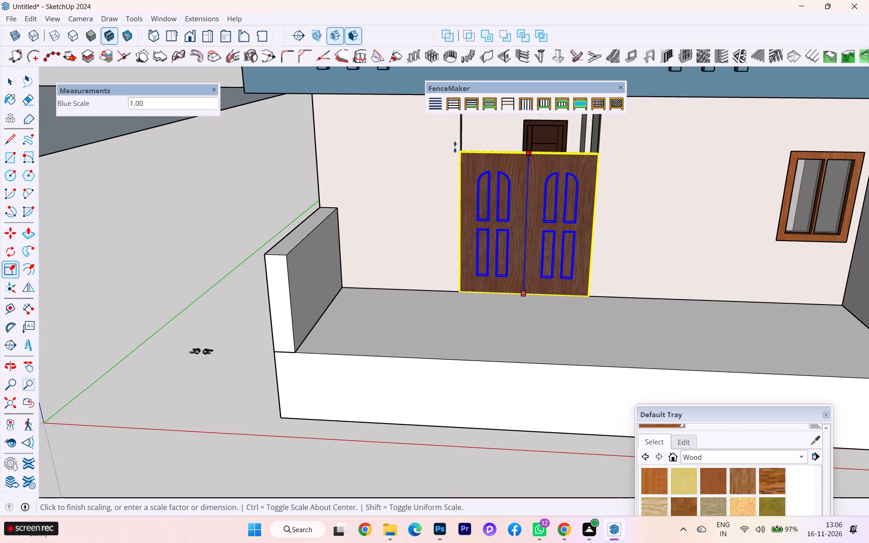
scroll(452, 149, "down", 1)
scroll(452, 149, "up", 1)
scroll(452, 149, "down", 3)
scroll(453, 150, "up", 1)
scroll(453, 150, "down", 3)
scroll(459, 156, "up", 2)
scroll(459, 157, "down", 5)
middle_click_drag(461, 160, 453, 85)
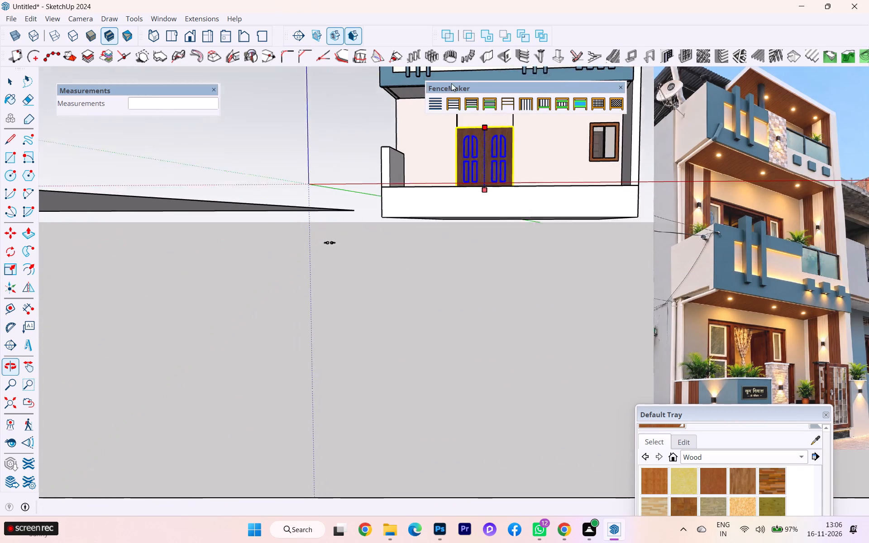
scroll(369, 108, "up", 2)
scroll(331, 115, "down", 7)
scroll(439, 115, "up", 1)
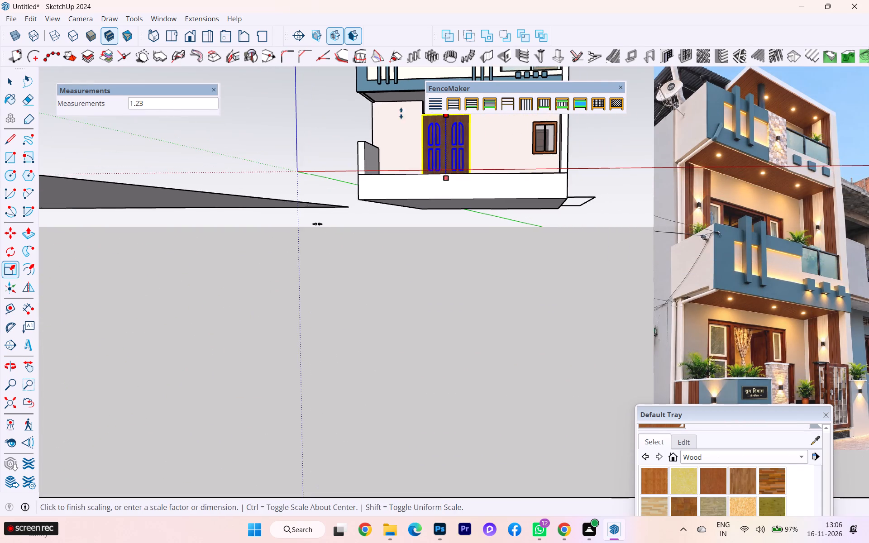
scroll(356, 115, "down", 2)
scroll(329, 118, "up", 1)
scroll(286, 124, "down", 3)
scroll(283, 126, "up", 1)
scroll(283, 126, "down", 1)
scroll(384, 115, "up", 7)
scroll(411, 108, "down", 3)
scroll(411, 108, "up", 5)
scroll(411, 106, "down", 1)
scroll(411, 106, "up", 1)
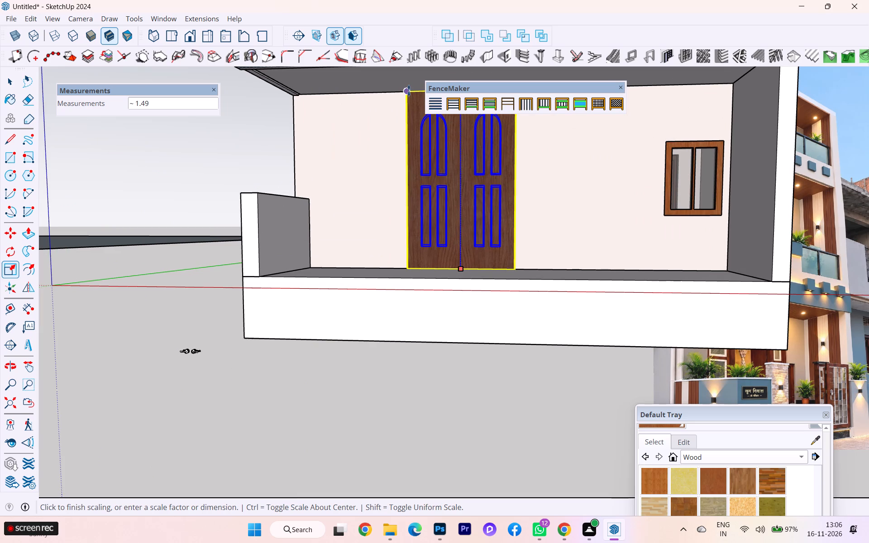
left_click(408, 90)
scroll(395, 120, "down", 4)
middle_click_drag(408, 148, 361, 211)
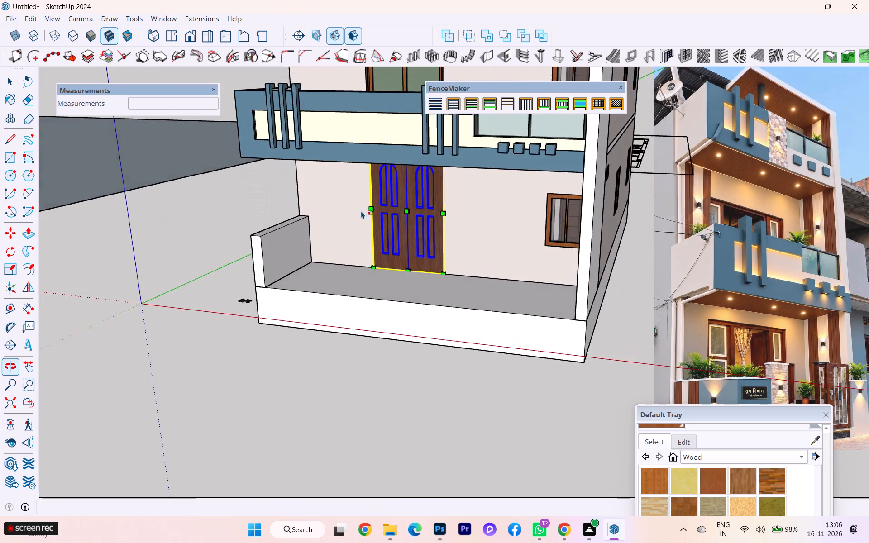
middle_click_drag(360, 209, 362, 180)
left_click(7, 82)
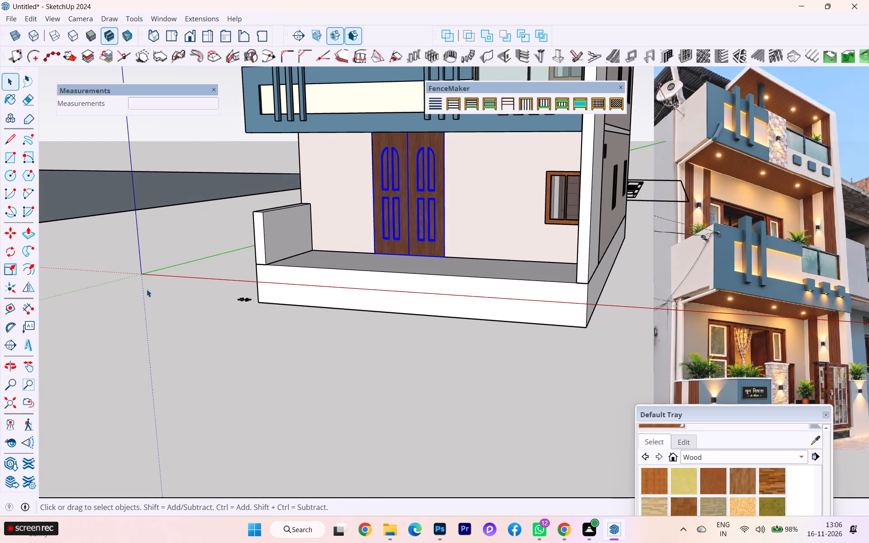
left_click(162, 297)
Examine how the wooden double door sits in the entrance from close up and across the ground-floor facade.
scroll(443, 208, "up", 1)
scroll(442, 206, "down", 1)
scroll(442, 206, "up", 4)
scroll(420, 195, "down", 4)
scroll(420, 195, "up", 4)
scroll(444, 216, "down", 3)
scroll(444, 216, "up", 2)
middle_click_drag(472, 229, 486, 240)
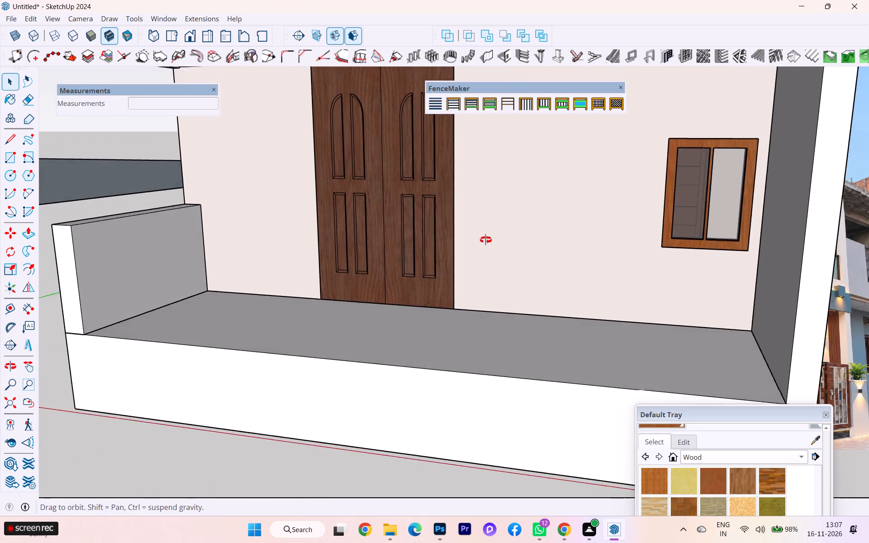
middle_click_drag(486, 240, 583, 260)
scroll(396, 254, "down", 6)
scroll(362, 238, "down", 1)
scroll(362, 238, "up", 1)
scroll(362, 238, "down", 1)
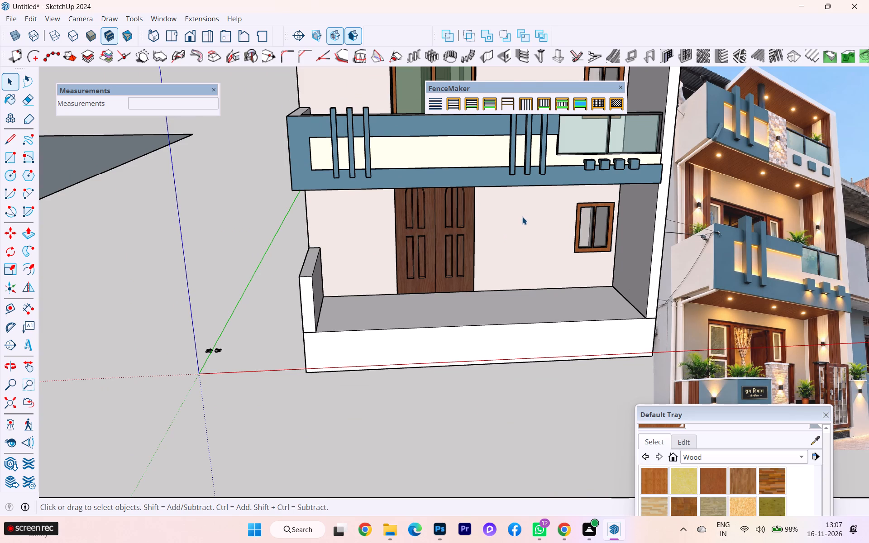
Scale the double door's thickness to 0.32 along the green axis, and deselect it.
scroll(522, 217, "up", 2)
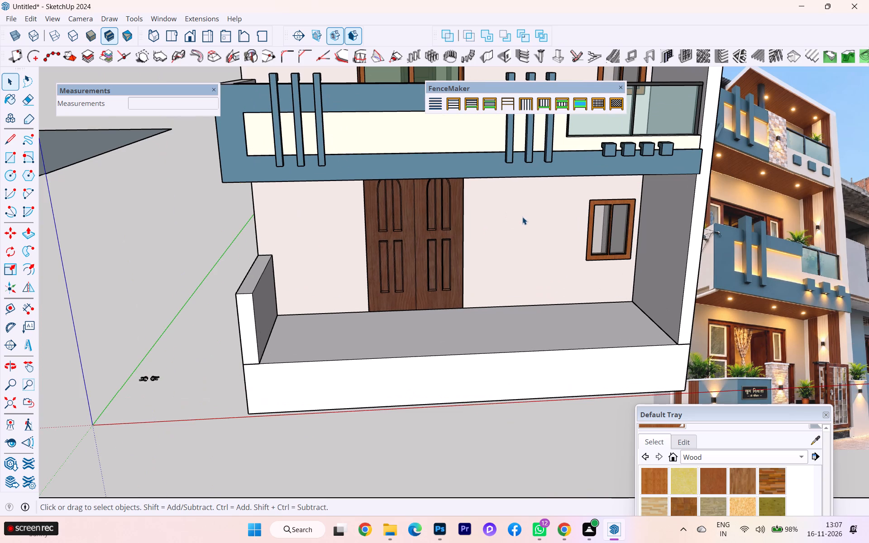
scroll(409, 235, "up", 1)
scroll(369, 229, "up", 1)
scroll(369, 229, "down", 2)
scroll(369, 229, "up", 1)
scroll(369, 229, "down", 1)
scroll(370, 229, "up", 6)
scroll(377, 248, "down", 2)
scroll(377, 248, "up", 5)
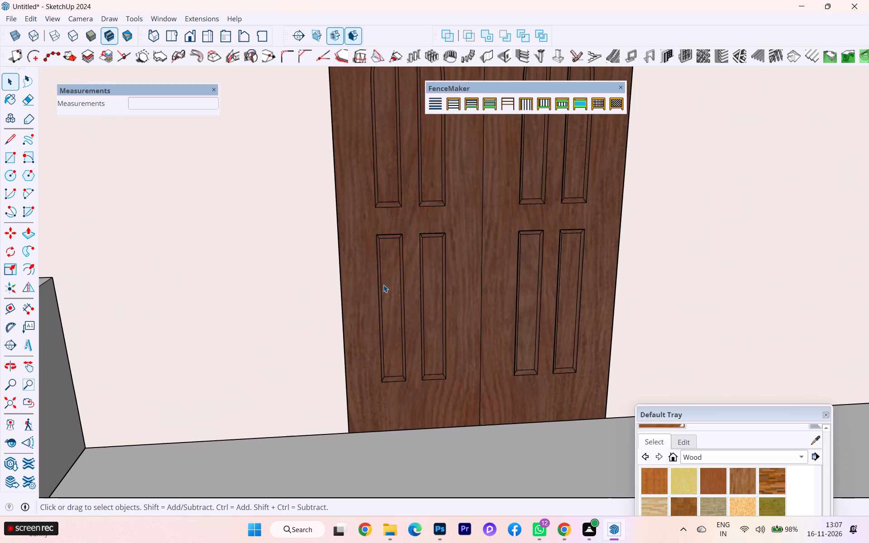
scroll(383, 285, "up", 1)
left_click(348, 290)
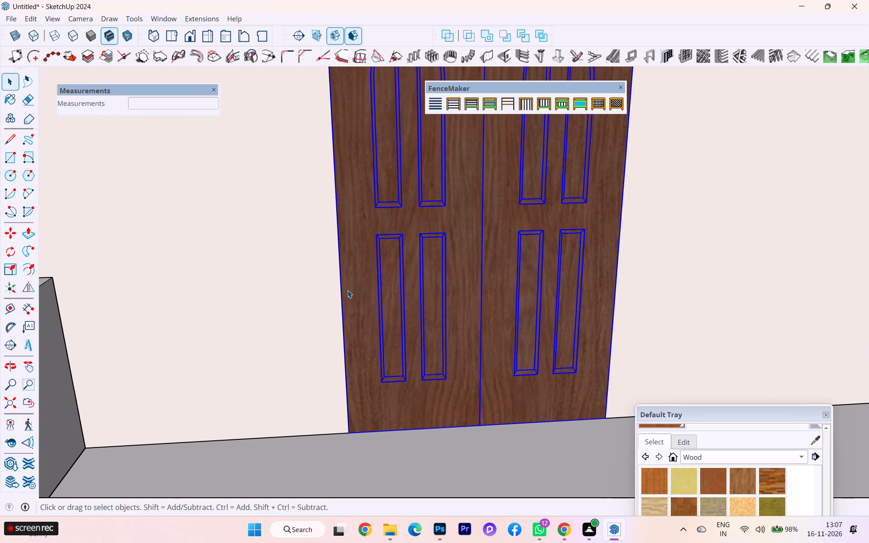
key("s")
left_click(335, 226)
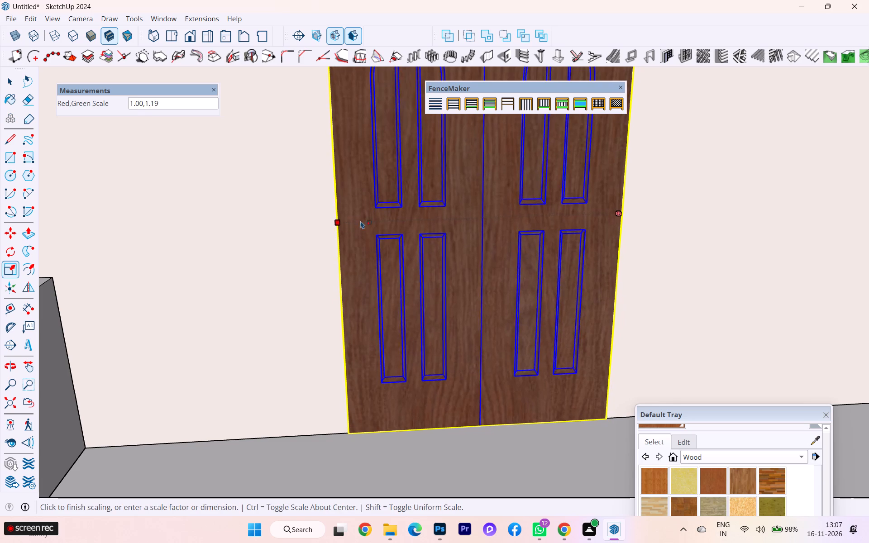
left_click(346, 222)
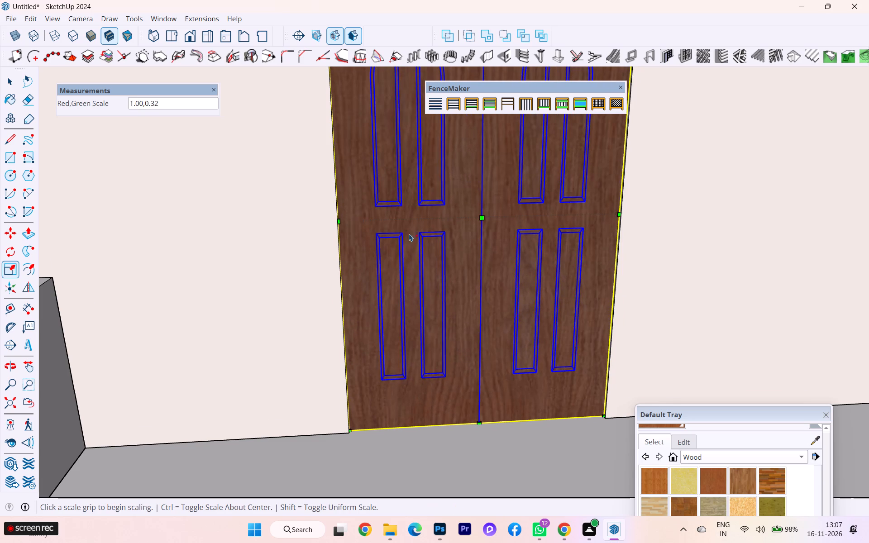
scroll(430, 239, "down", 4)
scroll(468, 252, "down", 5)
left_click(6, 81)
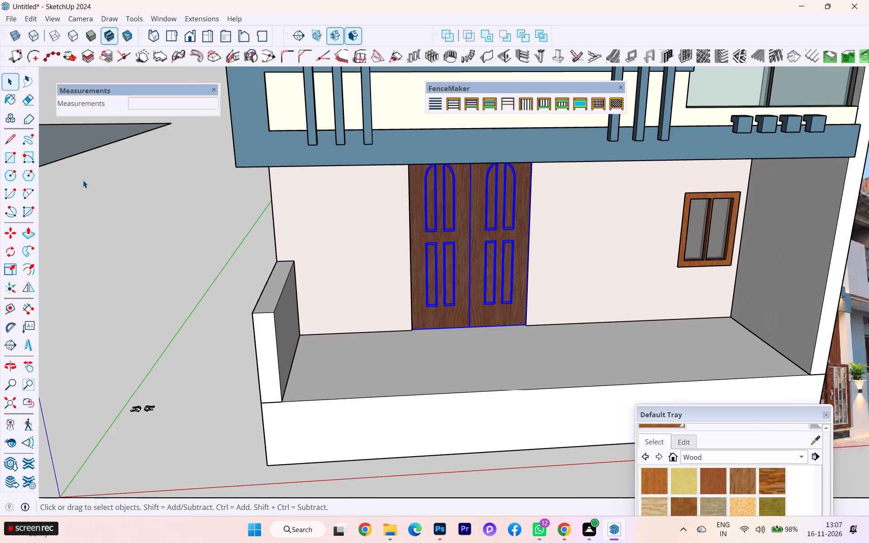
left_click(104, 205)
Examine the thinned entrance door and the adjoining ground-floor wall and window.
middle_click_drag(371, 248, 363, 237)
scroll(516, 254, "up", 5)
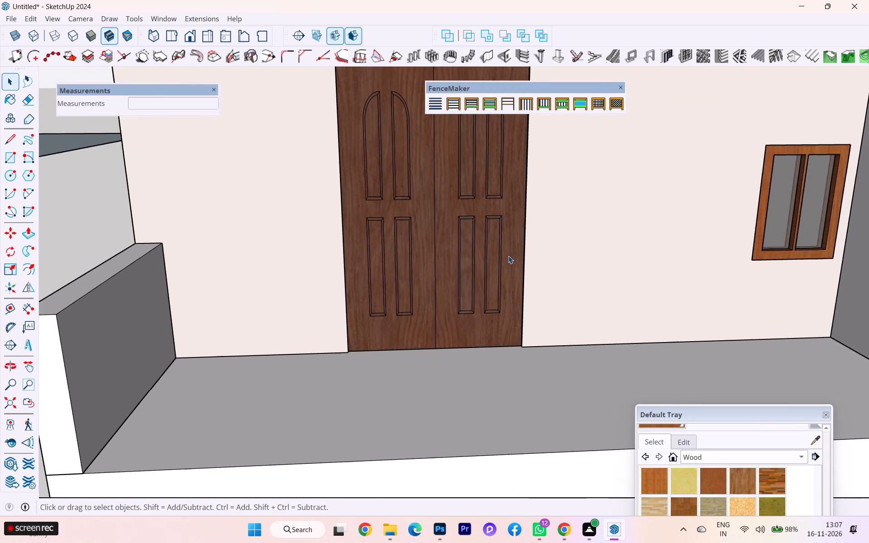
scroll(508, 256, "up", 3)
scroll(524, 261, "down", 5)
scroll(776, 254, "up", 1)
scroll(776, 254, "down", 5)
scroll(793, 261, "up", 4)
scroll(793, 261, "down", 3)
scroll(793, 261, "up", 2)
scroll(793, 261, "down", 4)
scroll(806, 267, "up", 1)
scroll(807, 267, "down", 1)
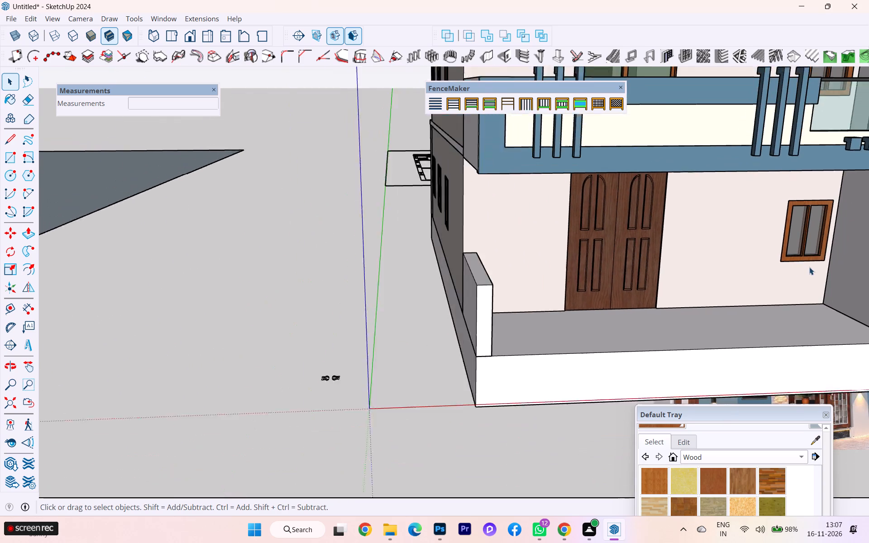
Examine the sample doors and windows lined up on the dark ground plane beside the house for an alternative entrance door.
scroll(809, 267, "down", 6)
scroll(817, 266, "up", 4)
scroll(817, 266, "down", 6)
scroll(817, 266, "up", 1)
scroll(817, 266, "down", 7)
scroll(241, 261, "up", 2)
scroll(240, 258, "down", 1)
scroll(239, 258, "up", 4)
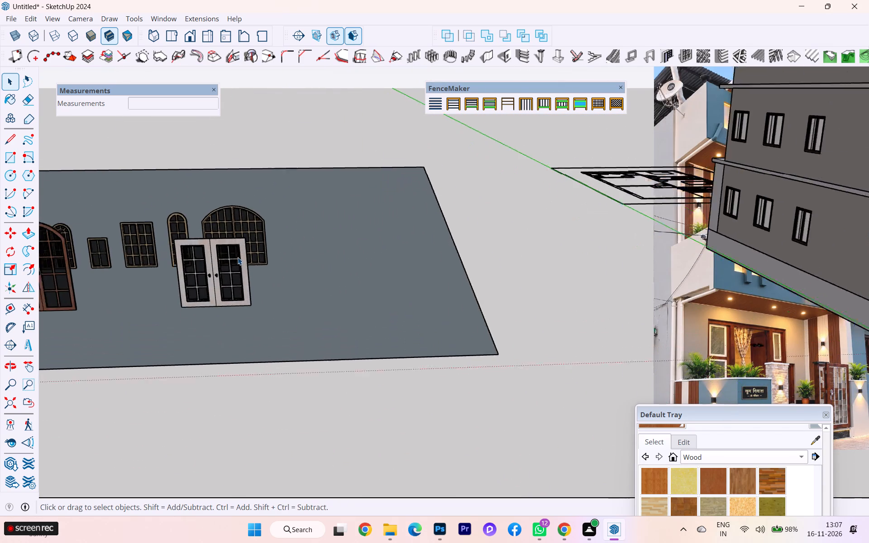
scroll(238, 257, "up", 1)
scroll(238, 259, "down", 2)
scroll(492, 259, "down", 1)
scroll(494, 259, "up", 2)
scroll(495, 259, "down", 2)
scroll(124, 289, "up", 11)
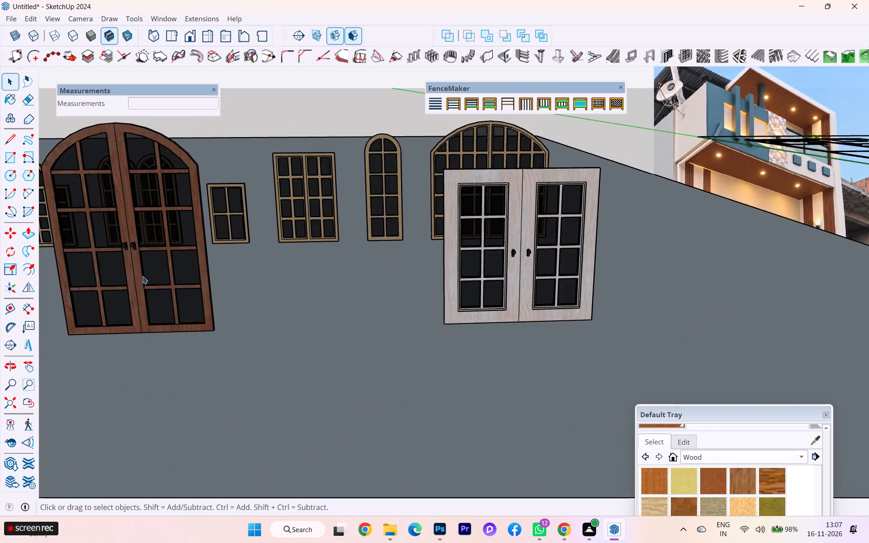
scroll(143, 276, "up", 3)
scroll(160, 274, "down", 1)
scroll(234, 270, "down", 4)
scroll(274, 272, "down", 2)
scroll(277, 272, "up", 1)
scroll(278, 272, "down", 3)
scroll(272, 275, "up", 1)
scroll(272, 275, "down", 3)
scroll(220, 279, "up", 1)
scroll(208, 275, "down", 1)
scroll(207, 274, "up", 1)
scroll(203, 274, "down", 3)
scroll(178, 273, "up", 7)
scroll(177, 273, "down", 3)
scroll(161, 272, "up", 4)
scroll(161, 266, "down", 2)
scroll(160, 265, "up", 3)
scroll(159, 258, "down", 2)
scroll(161, 256, "up", 1)
scroll(162, 253, "down", 1)
scroll(163, 253, "up", 5)
scroll(184, 254, "down", 1)
scroll(184, 254, "up", 1)
scroll(184, 254, "down", 1)
scroll(184, 254, "up", 1)
scroll(184, 254, "down", 1)
scroll(184, 254, "up", 3)
scroll(184, 254, "down", 2)
scroll(184, 254, "up", 2)
scroll(193, 255, "down", 1)
scroll(193, 255, "up", 2)
scroll(193, 255, "down", 1)
scroll(193, 255, "up", 2)
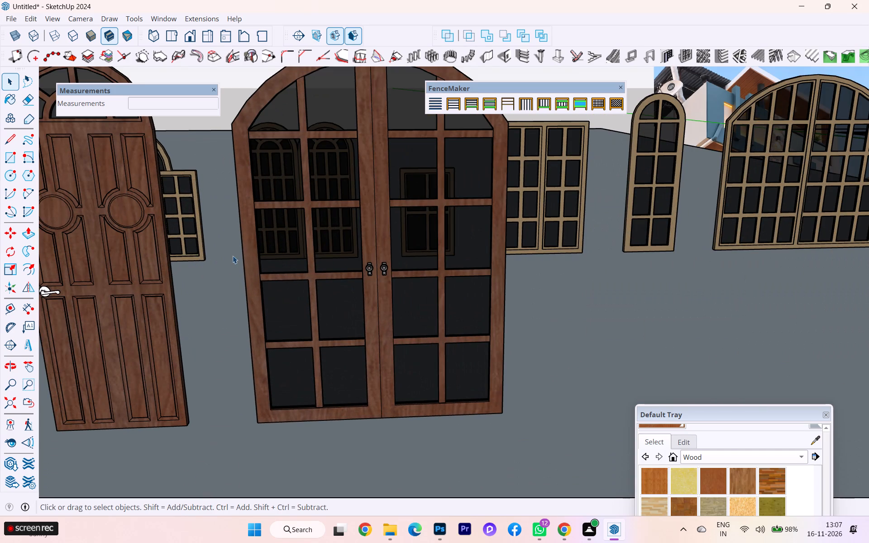
scroll(330, 341, "down", 3)
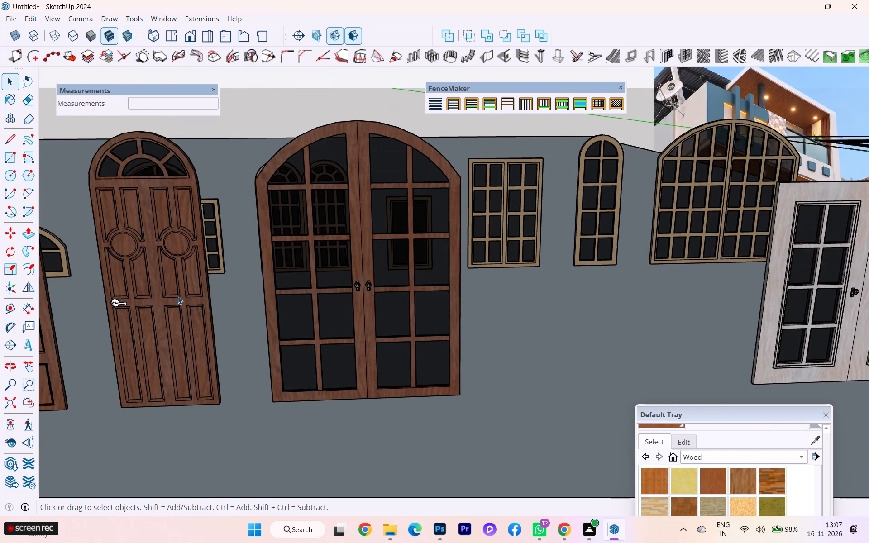
scroll(169, 294, "down", 5)
scroll(126, 293, "up", 1)
scroll(126, 293, "down", 3)
scroll(126, 293, "up", 2)
scroll(126, 293, "down", 1)
scroll(275, 298, "up", 1)
scroll(275, 298, "down", 6)
scroll(123, 295, "up", 3)
scroll(116, 295, "down", 1)
scroll(122, 296, "up", 1)
scroll(122, 296, "down", 2)
scroll(122, 296, "up", 3)
scroll(123, 296, "down", 3)
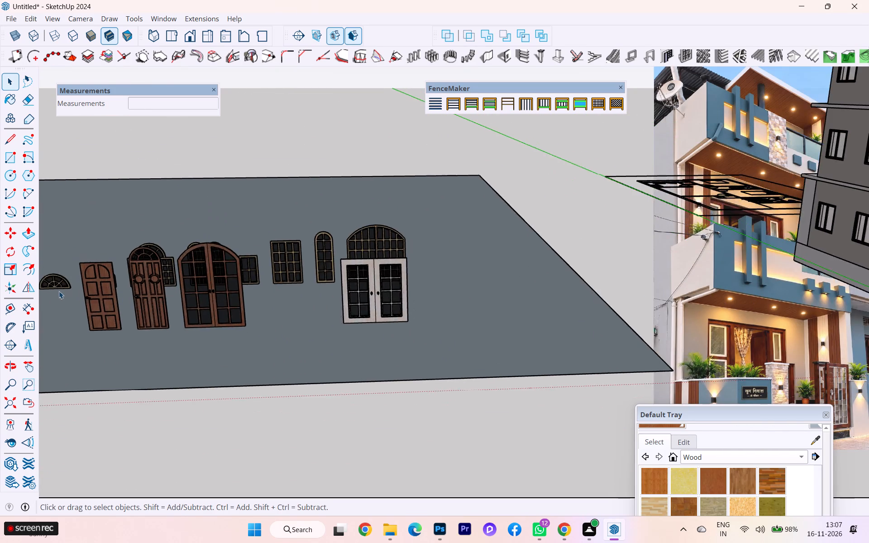
Delete the wooden double door from the ground-floor entrance opening.
scroll(56, 292, "down", 1)
scroll(56, 292, "up", 2)
scroll(56, 292, "down", 3)
scroll(54, 292, "up", 2)
scroll(54, 292, "down", 9)
scroll(86, 295, "up", 1)
scroll(129, 295, "down", 1)
scroll(389, 290, "up", 3)
scroll(510, 297, "down", 1)
scroll(529, 298, "up", 1)
scroll(594, 298, "up", 4)
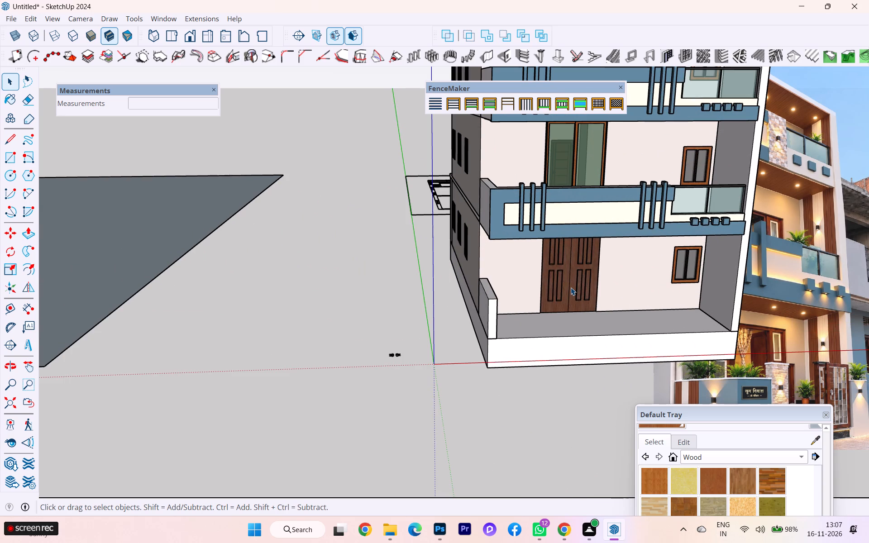
left_click(571, 287)
key("Delete")
Move the arched wooden door with circular panels from the sample doors to the bottom corner of the entrance opening nearest the window.
scroll(594, 293, "down", 2)
scroll(692, 308, "down", 2)
scroll(702, 314, "up", 2)
scroll(702, 314, "down", 9)
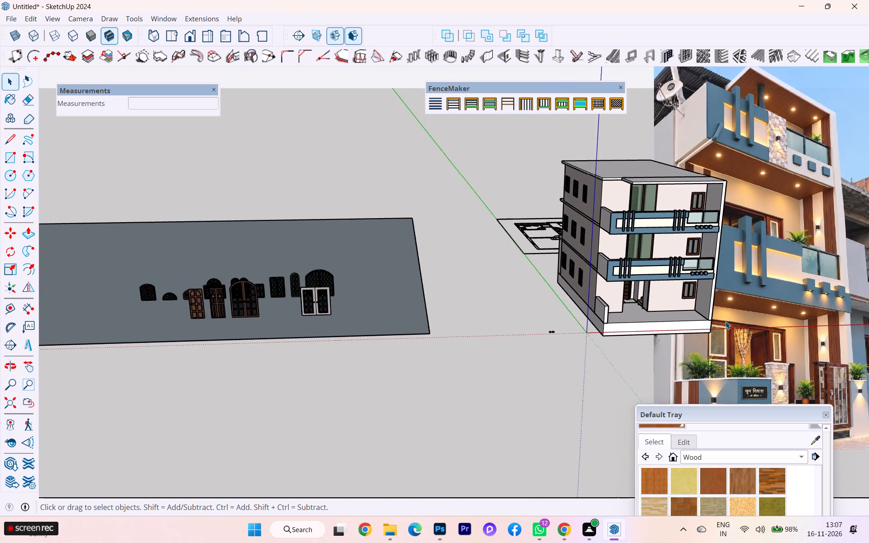
scroll(726, 321, "down", 2)
scroll(726, 321, "up", 1)
scroll(726, 321, "down", 2)
scroll(435, 318, "up", 5)
scroll(318, 300, "down", 1)
scroll(314, 300, "up", 3)
scroll(300, 299, "down", 1)
scroll(300, 299, "up", 19)
scroll(241, 297, "down", 1)
scroll(241, 297, "up", 1)
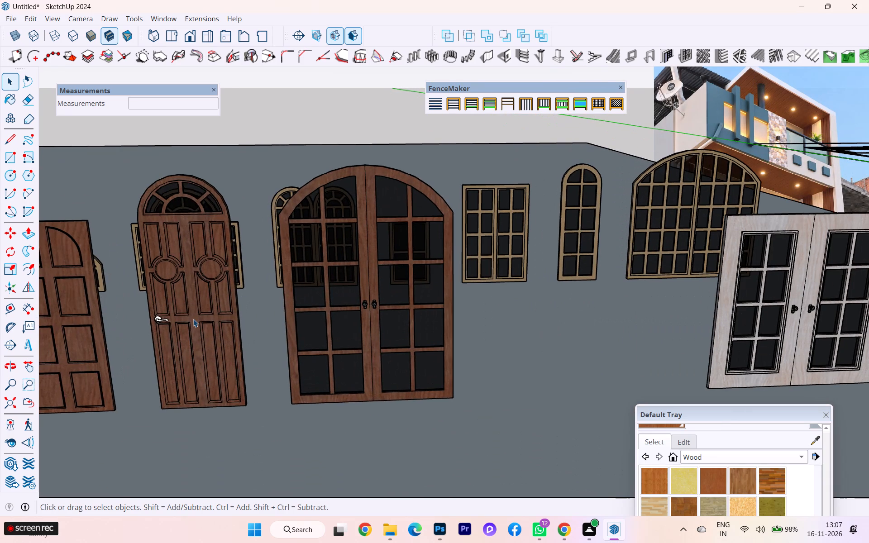
left_click(193, 319)
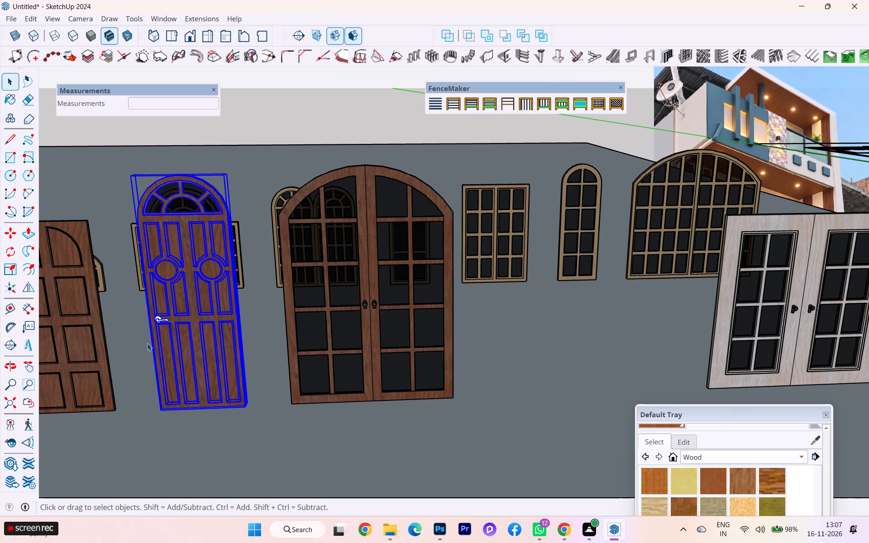
key("m")
key("Return")
scroll(135, 349, "up", 4)
left_click(316, 433)
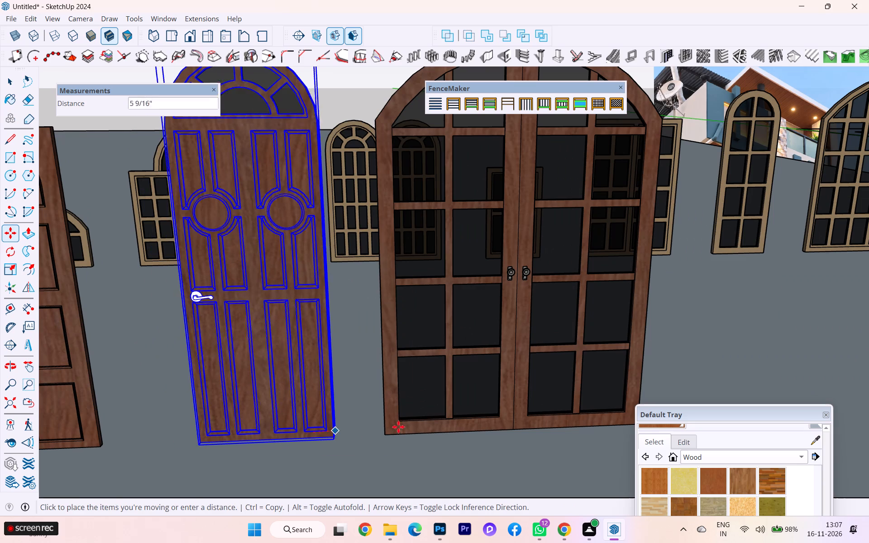
scroll(310, 386, "down", 4)
scroll(286, 378, "up", 1)
scroll(285, 377, "down", 1)
scroll(224, 362, "down", 2)
scroll(214, 362, "up", 1)
scroll(213, 362, "down", 7)
scroll(185, 349, "up", 1)
scroll(173, 346, "down", 4)
scroll(120, 329, "up", 2)
scroll(117, 328, "down", 3)
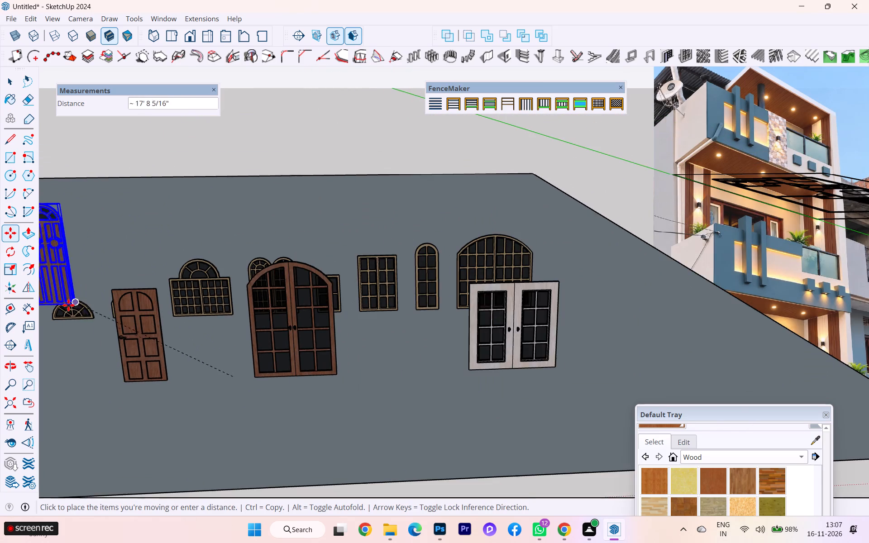
scroll(68, 305, "down", 1)
scroll(67, 305, "up", 2)
scroll(67, 306, "down", 2)
scroll(65, 307, "up", 1)
scroll(69, 304, "down", 4)
scroll(82, 304, "up", 1)
scroll(85, 304, "down", 2)
scroll(427, 316, "down", 1)
scroll(378, 317, "up", 1)
scroll(352, 315, "down", 2)
scroll(297, 310, "up", 1)
scroll(291, 309, "down", 1)
scroll(177, 280, "down", 2)
scroll(177, 280, "up", 1)
scroll(177, 280, "down", 2)
scroll(176, 280, "up", 3)
scroll(176, 280, "down", 4)
scroll(139, 276, "up", 1)
scroll(139, 276, "down", 1)
scroll(616, 293, "up", 9)
scroll(402, 294, "down", 1)
scroll(400, 294, "up", 2)
scroll(410, 305, "down", 1)
scroll(410, 305, "up", 4)
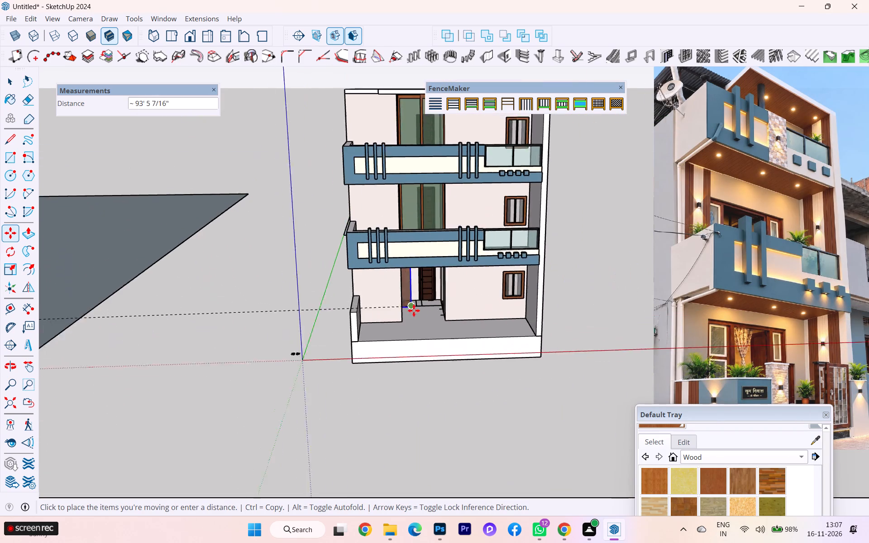
scroll(414, 310, "up", 6)
scroll(426, 313, "down", 2)
scroll(426, 313, "up", 11)
scroll(442, 319, "down", 1)
scroll(442, 319, "up", 3)
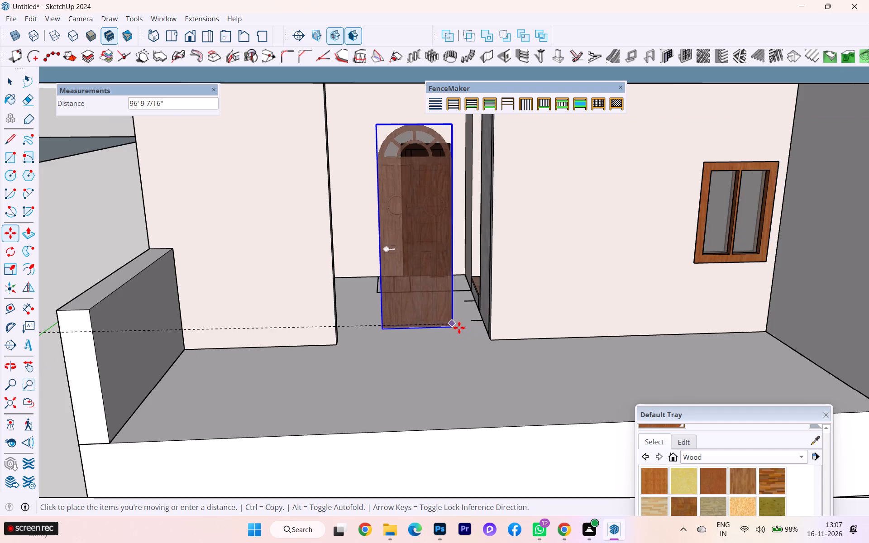
scroll(469, 335, "up", 5)
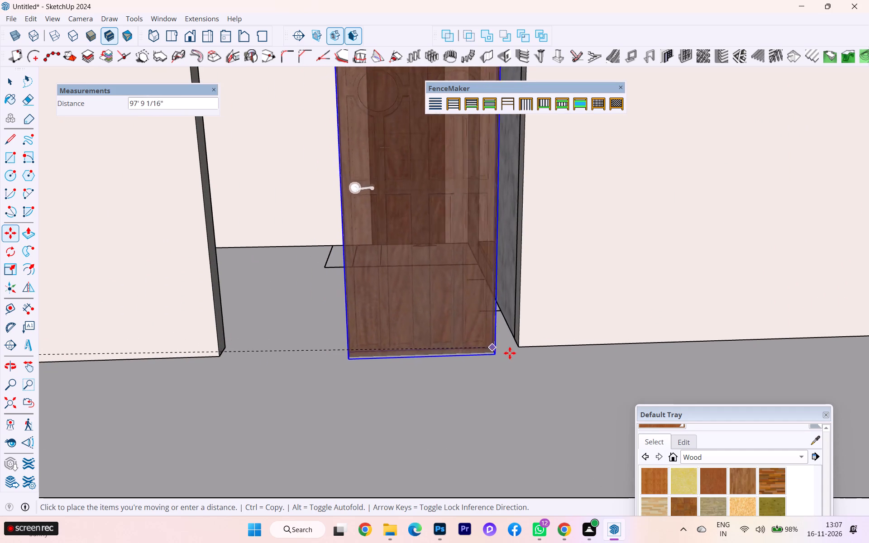
left_click(515, 337)
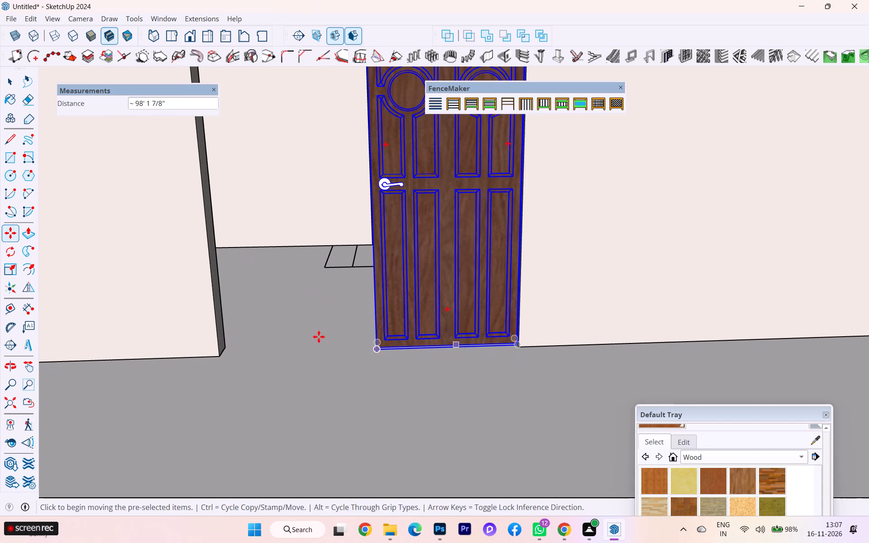
Scale the arched door's width to about 2.07 along the red axis so it spans the entrance opening.
scroll(318, 337, "down", 4)
middle_click_drag(342, 338, 406, 371)
scroll(414, 322, "up", 1)
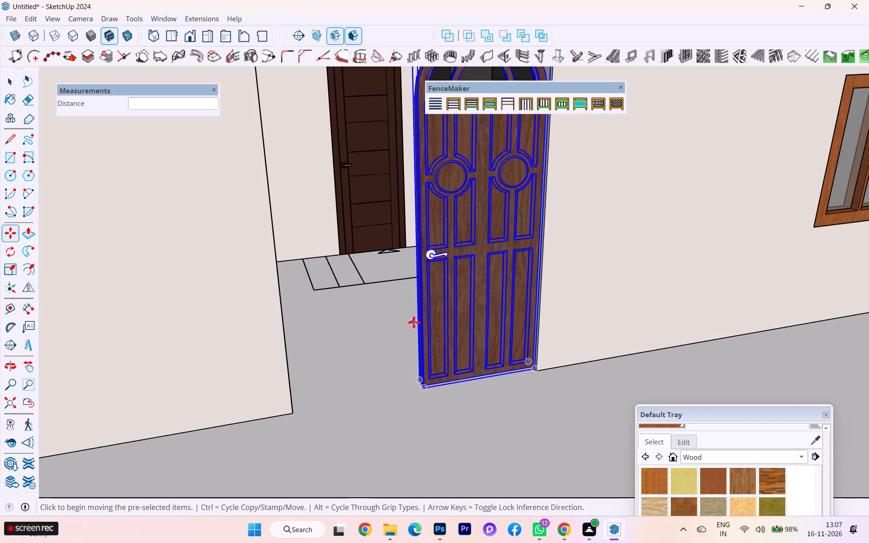
key("s")
scroll(426, 244, "up", 2)
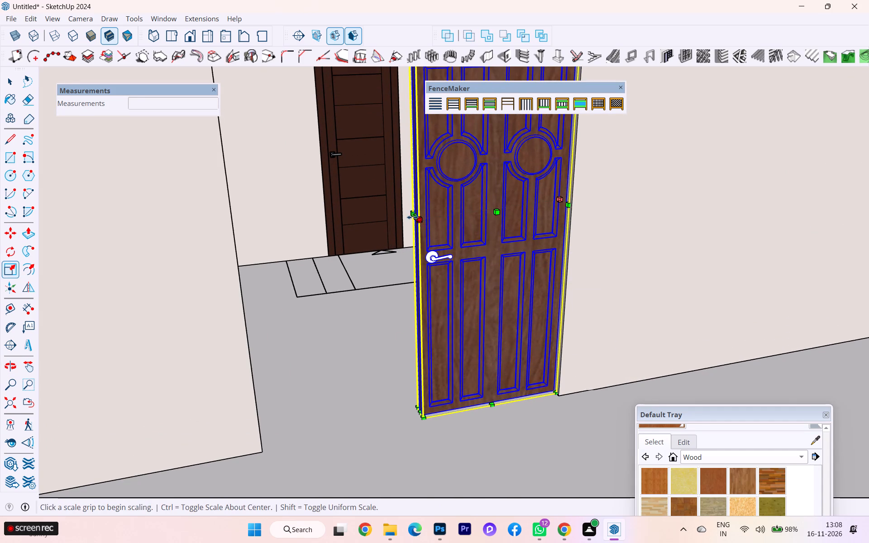
left_click(412, 217)
left_click(229, 214)
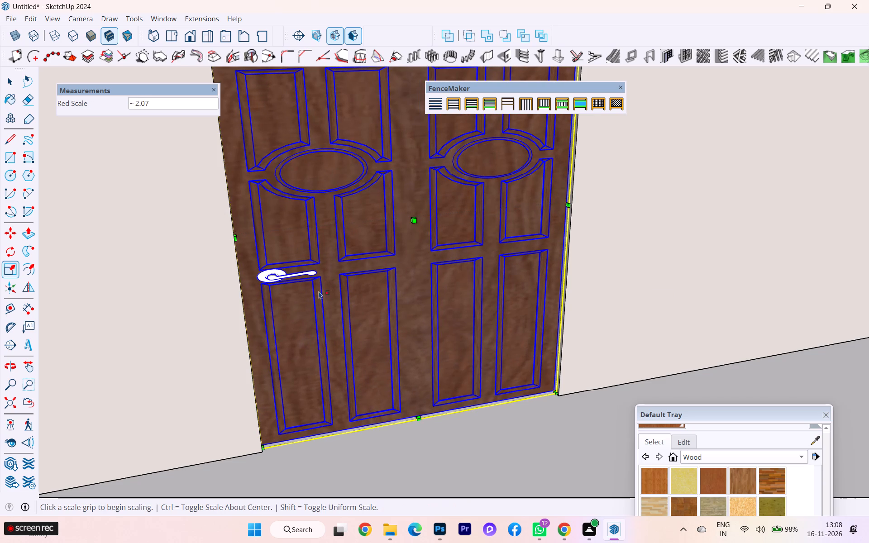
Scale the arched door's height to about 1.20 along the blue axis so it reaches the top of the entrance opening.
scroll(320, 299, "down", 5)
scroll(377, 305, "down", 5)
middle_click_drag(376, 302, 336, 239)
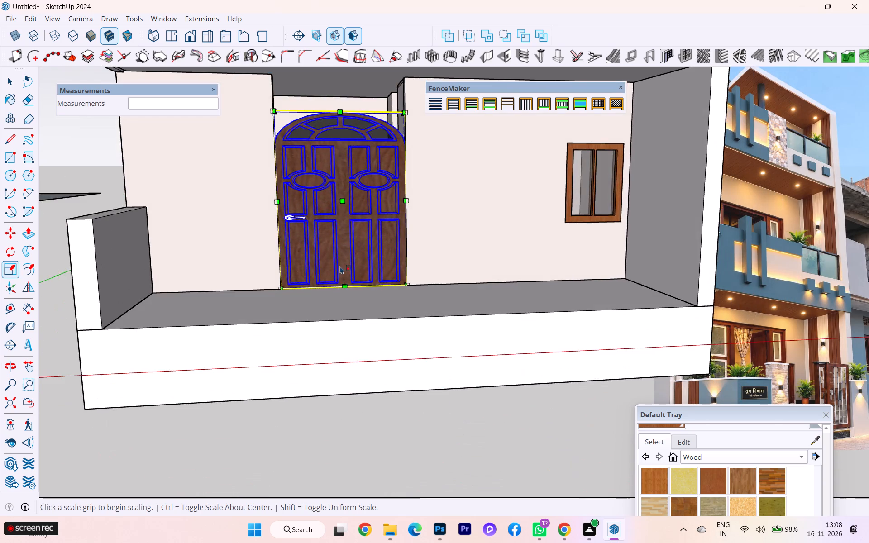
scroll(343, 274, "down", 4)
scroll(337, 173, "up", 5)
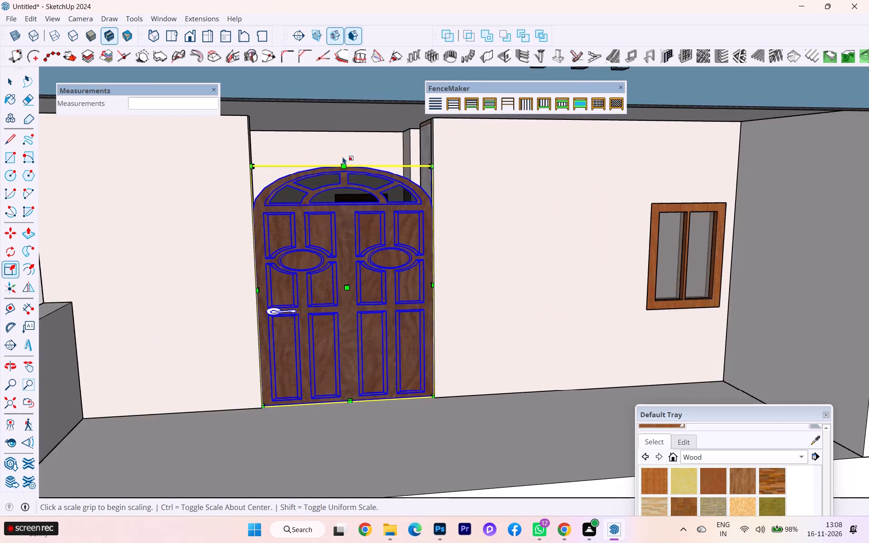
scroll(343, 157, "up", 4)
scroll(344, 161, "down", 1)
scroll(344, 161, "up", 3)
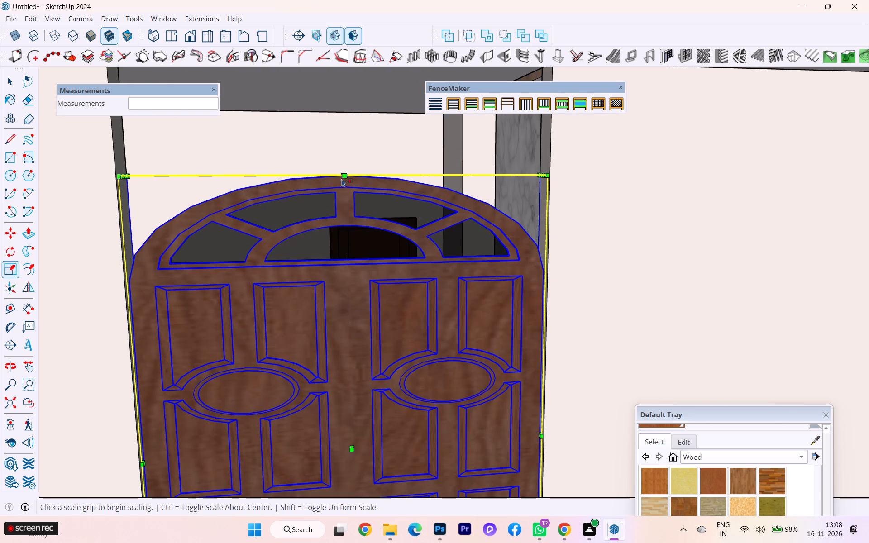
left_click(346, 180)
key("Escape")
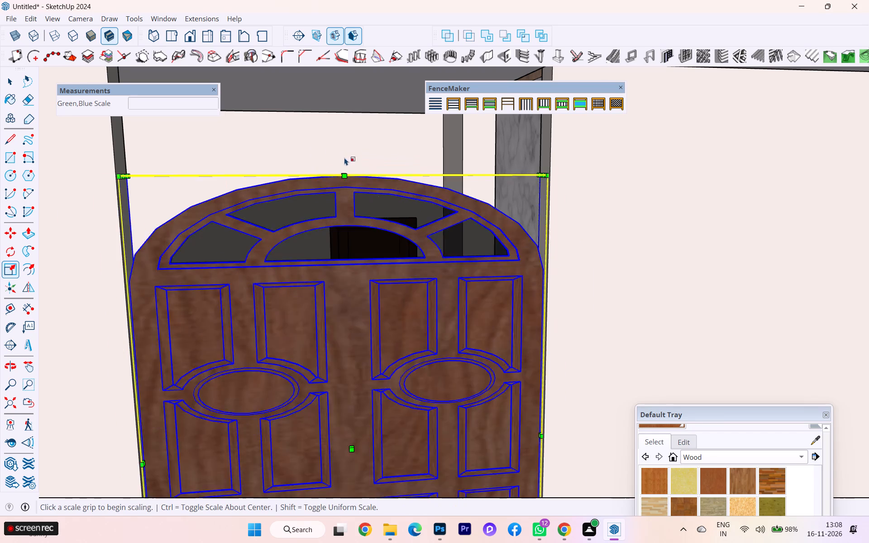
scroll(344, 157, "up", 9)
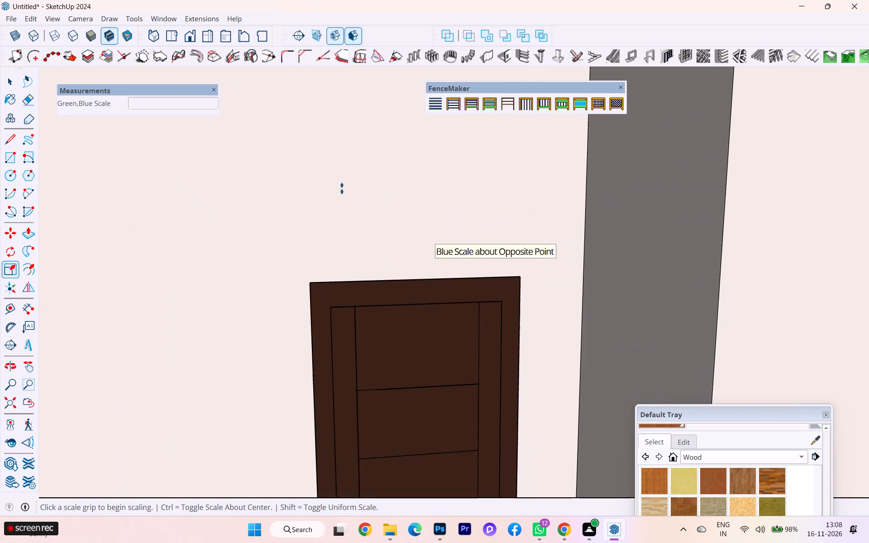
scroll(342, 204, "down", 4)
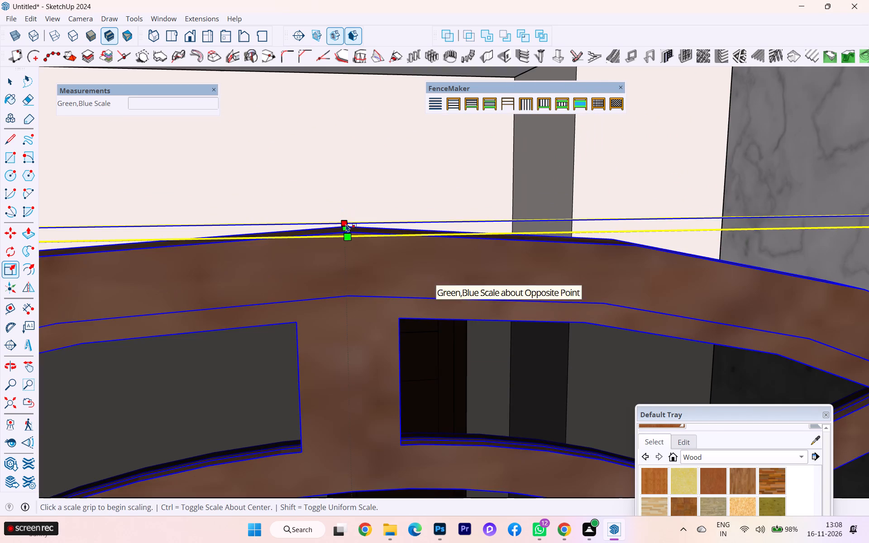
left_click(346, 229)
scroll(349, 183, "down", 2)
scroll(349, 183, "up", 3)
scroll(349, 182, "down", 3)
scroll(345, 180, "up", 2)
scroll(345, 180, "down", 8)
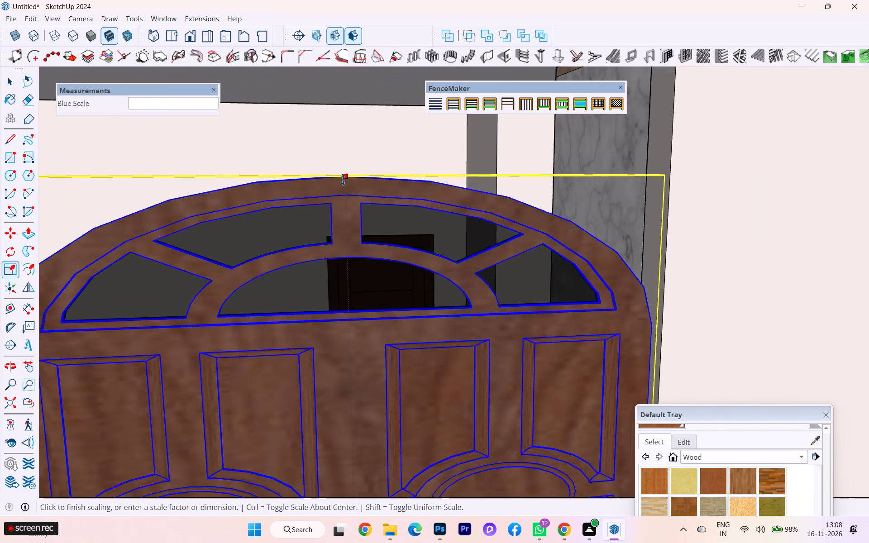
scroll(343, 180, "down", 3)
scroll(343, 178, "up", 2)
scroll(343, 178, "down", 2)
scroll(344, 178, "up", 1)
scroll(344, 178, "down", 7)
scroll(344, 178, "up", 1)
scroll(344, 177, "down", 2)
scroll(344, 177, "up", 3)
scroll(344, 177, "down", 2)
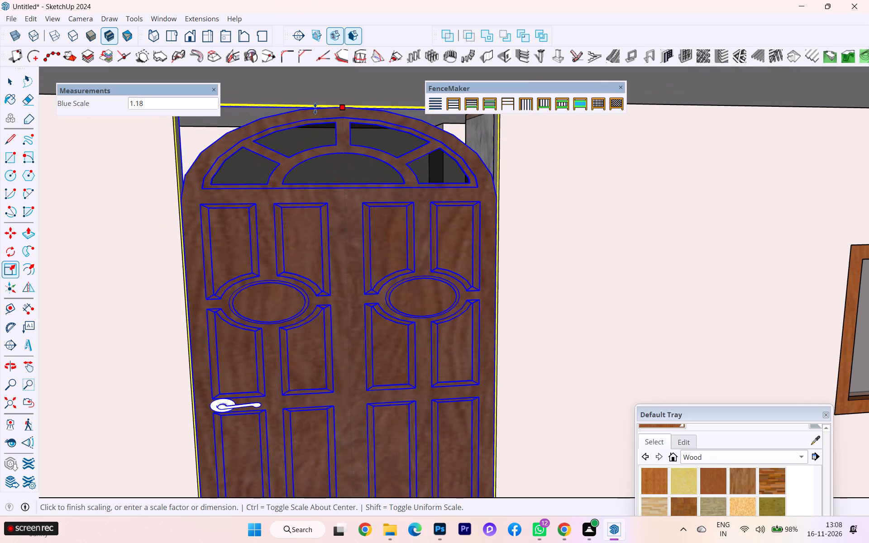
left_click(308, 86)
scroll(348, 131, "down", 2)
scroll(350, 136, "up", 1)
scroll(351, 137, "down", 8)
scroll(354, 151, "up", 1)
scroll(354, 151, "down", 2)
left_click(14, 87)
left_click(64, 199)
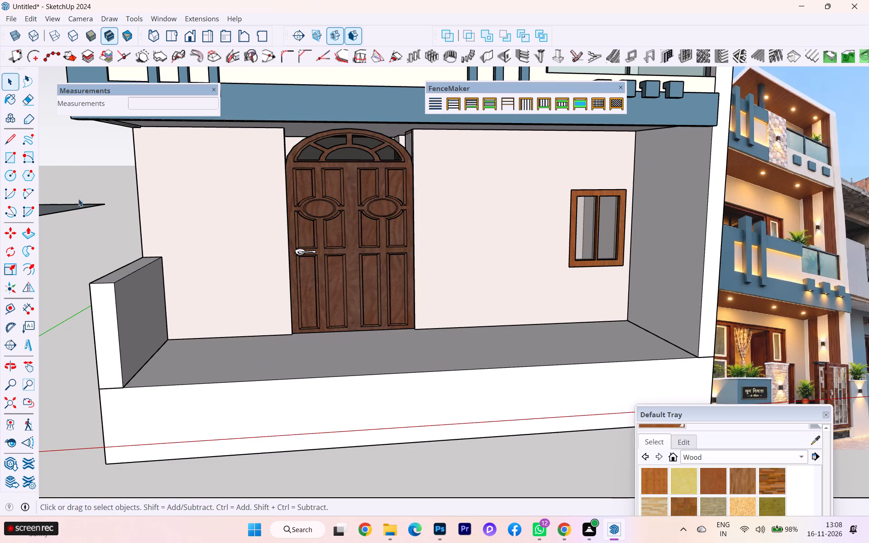
Delete the arched wooden door from the ground-floor entrance opening.
scroll(291, 220, "up", 3)
left_click(360, 237)
key("Delete")
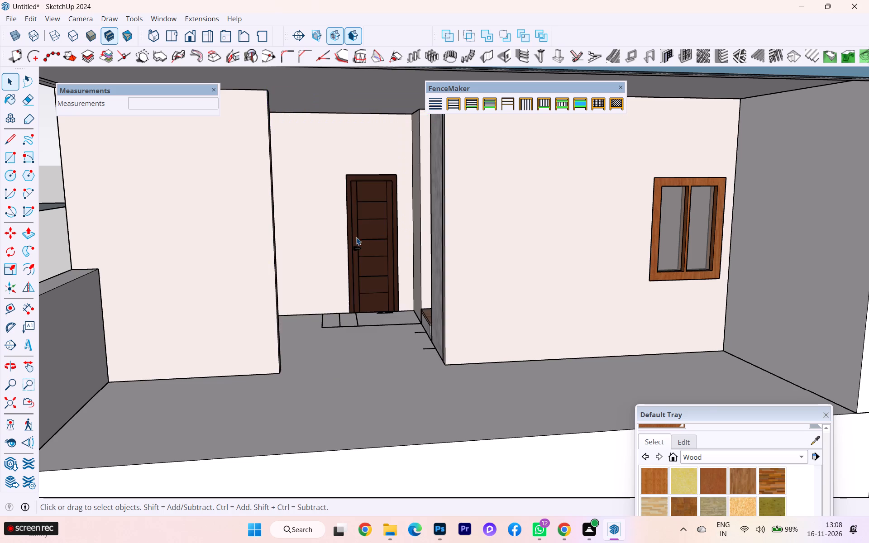
Move the light wooden double door with glass panes from the sample doors to the entrance opening's bottom corner nearest the window.
scroll(402, 264, "down", 11)
scroll(634, 249, "down", 7)
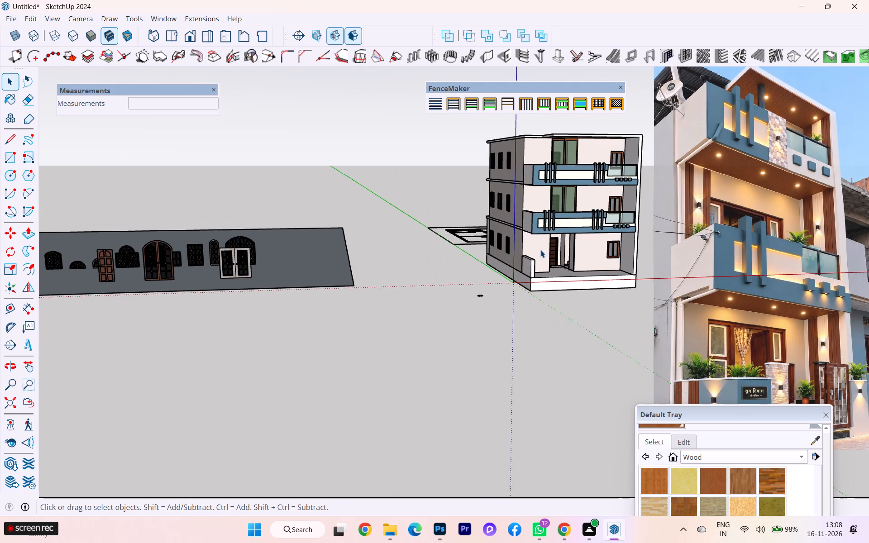
scroll(189, 263, "up", 10)
scroll(261, 266, "down", 1)
scroll(261, 266, "up", 1)
scroll(352, 271, "down", 2)
scroll(304, 280, "down", 1)
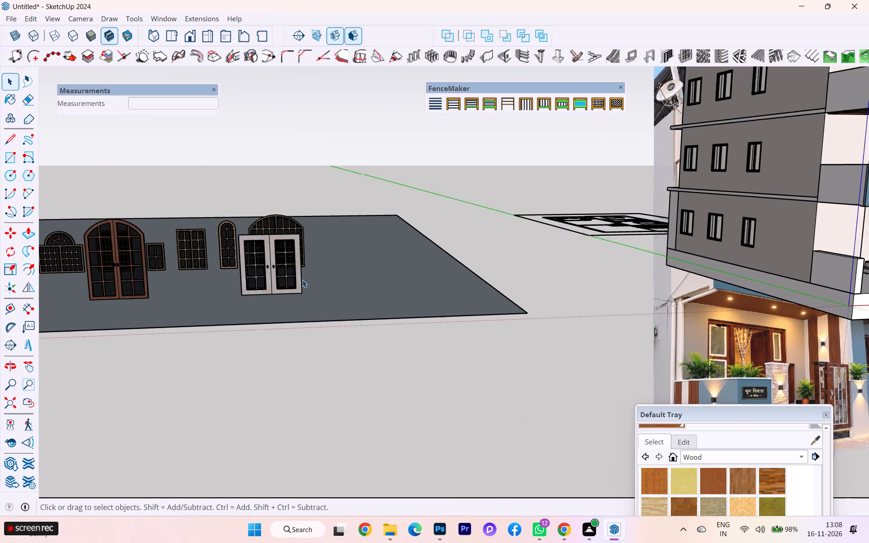
scroll(302, 280, "down", 1)
scroll(181, 282, "down", 3)
scroll(46, 276, "up", 2)
scroll(46, 276, "down", 1)
scroll(47, 276, "up", 7)
scroll(86, 273, "down", 1)
scroll(86, 273, "up", 6)
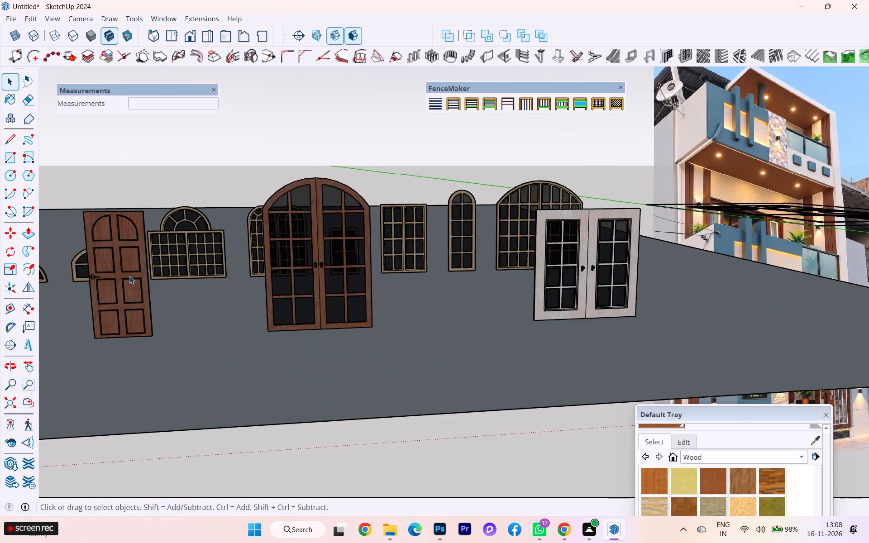
scroll(129, 276, "up", 2)
scroll(129, 276, "down", 3)
scroll(605, 301, "up", 3)
left_click(606, 301)
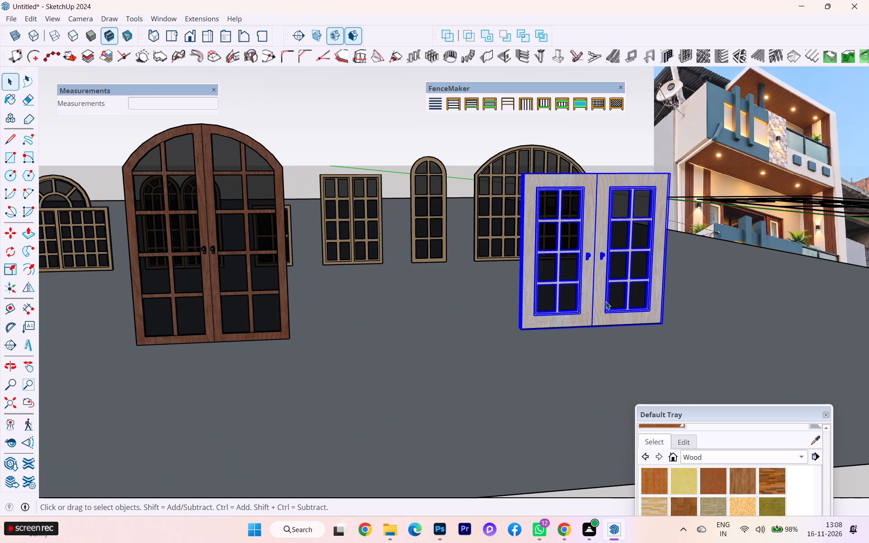
scroll(396, 339, "down", 4)
scroll(163, 346, "up", 1)
scroll(162, 346, "down", 8)
scroll(380, 358, "up", 1)
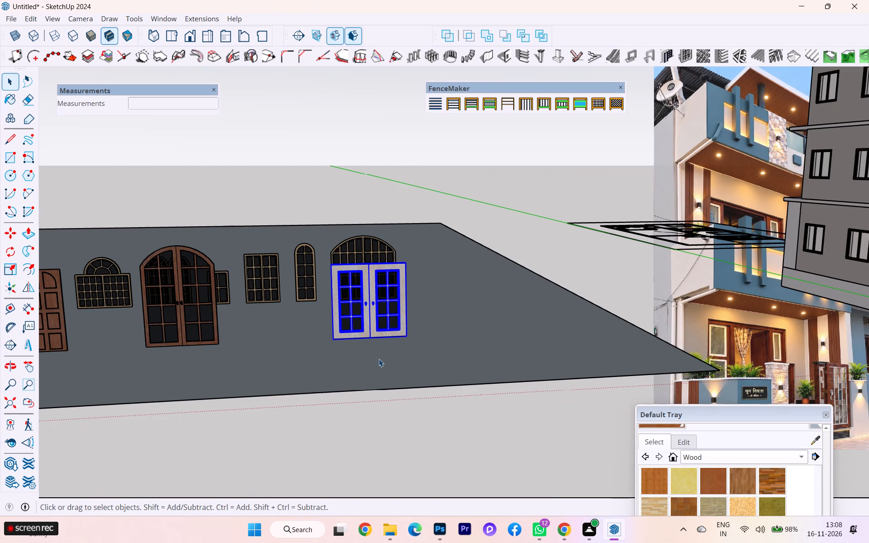
key("m")
key("Return")
scroll(379, 359, "up", 5)
left_click(418, 326)
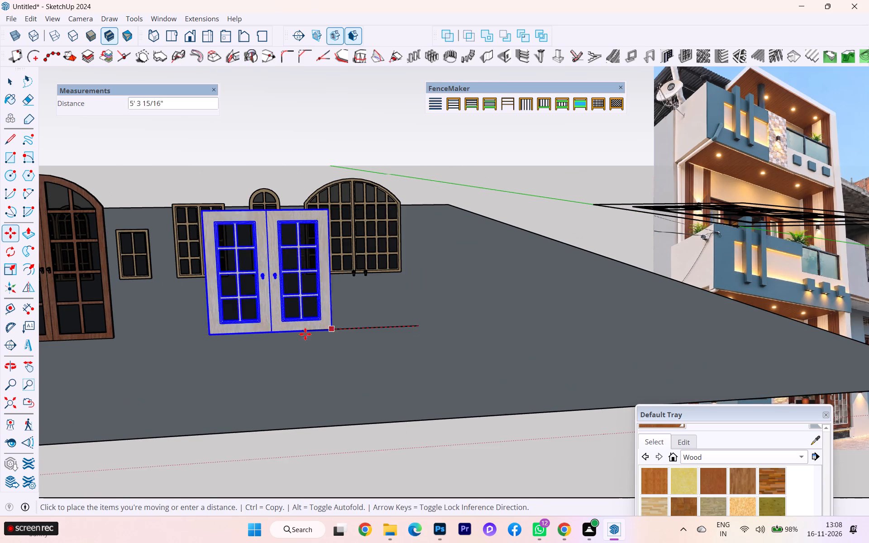
scroll(239, 343, "down", 3)
scroll(214, 348, "up", 1)
scroll(212, 348, "down", 2)
scroll(205, 350, "up", 1)
scroll(142, 348, "down", 2)
scroll(140, 348, "up", 1)
scroll(139, 348, "down", 5)
scroll(138, 349, "up", 1)
scroll(138, 349, "down", 2)
scroll(197, 283, "down", 2)
scroll(197, 284, "up", 4)
scroll(197, 284, "down", 3)
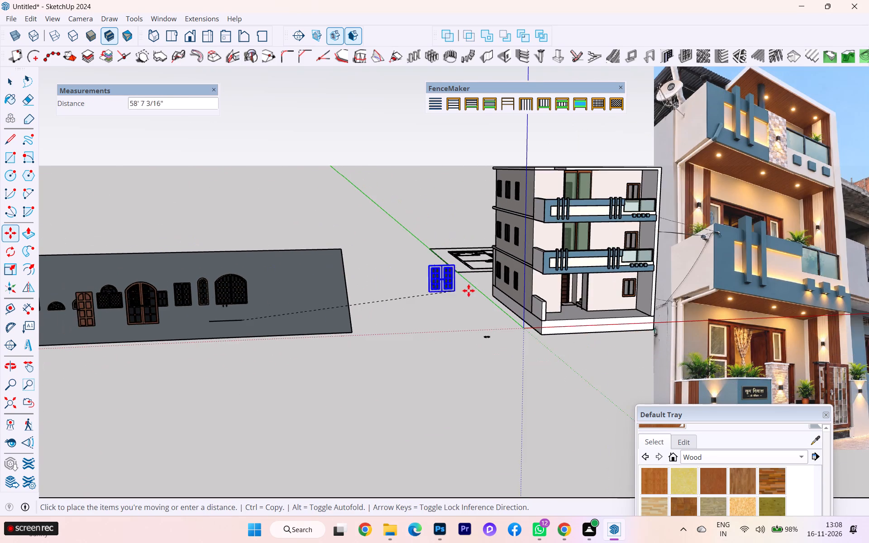
scroll(480, 289, "up", 2)
scroll(591, 285, "up", 4)
middle_click_drag(582, 337, 448, 357)
scroll(501, 341, "up", 2)
scroll(501, 341, "down", 2)
scroll(502, 340, "up", 1)
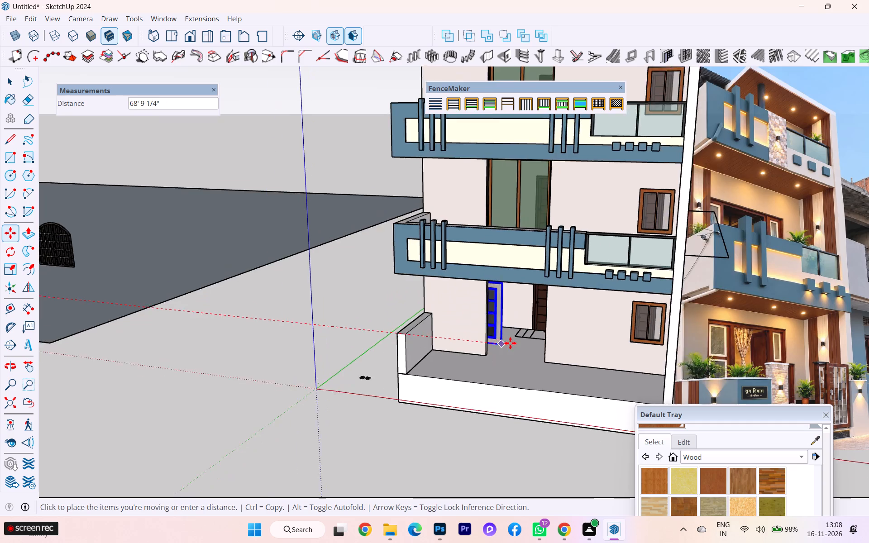
scroll(510, 343, "up", 3)
scroll(554, 367, "down", 1)
scroll(554, 367, "up", 8)
scroll(559, 364, "down", 3)
scroll(559, 364, "up", 3)
scroll(559, 364, "down", 1)
scroll(559, 364, "up", 2)
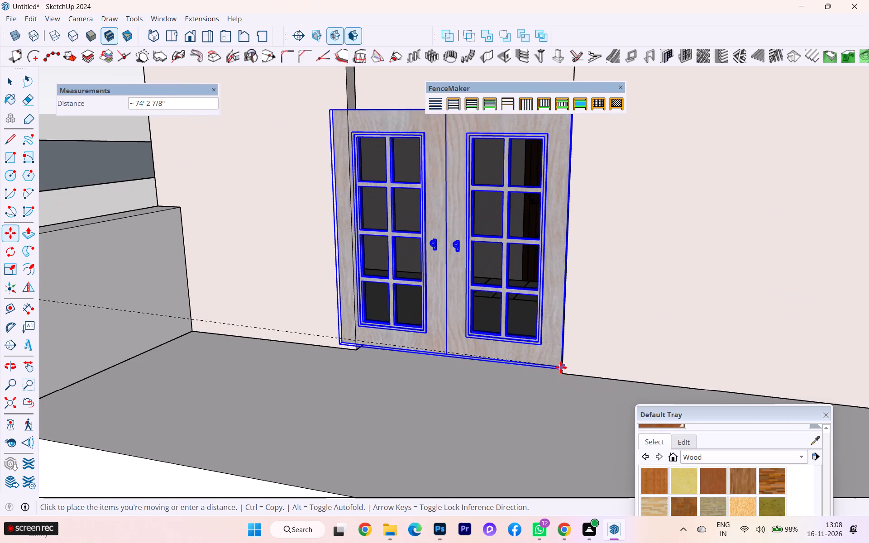
left_click(562, 370)
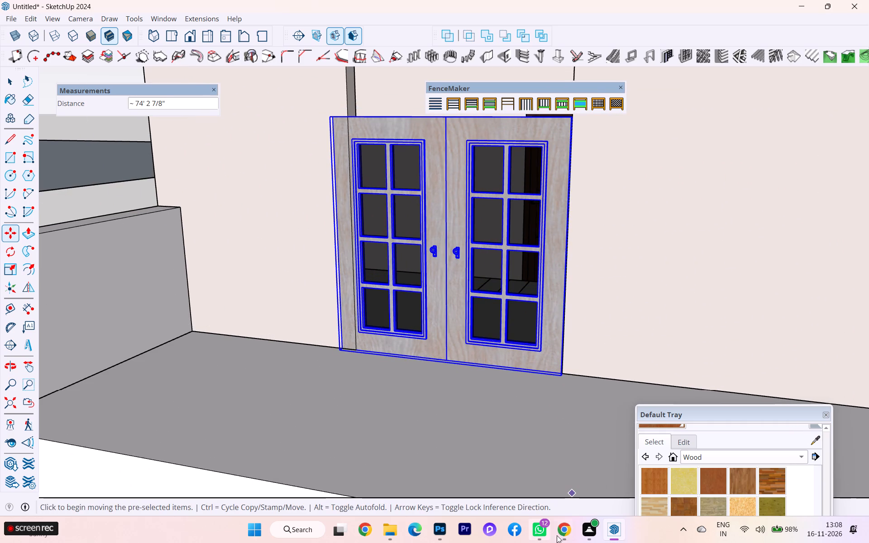
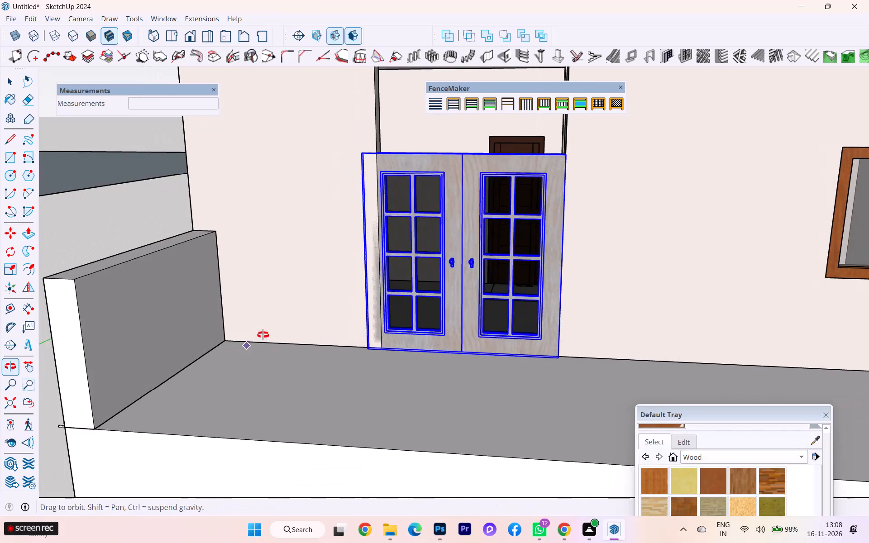
Scale the double door's width inward from its left edge to fit the entrance opening on the ground floor.
scroll(212, 275, "up", 1)
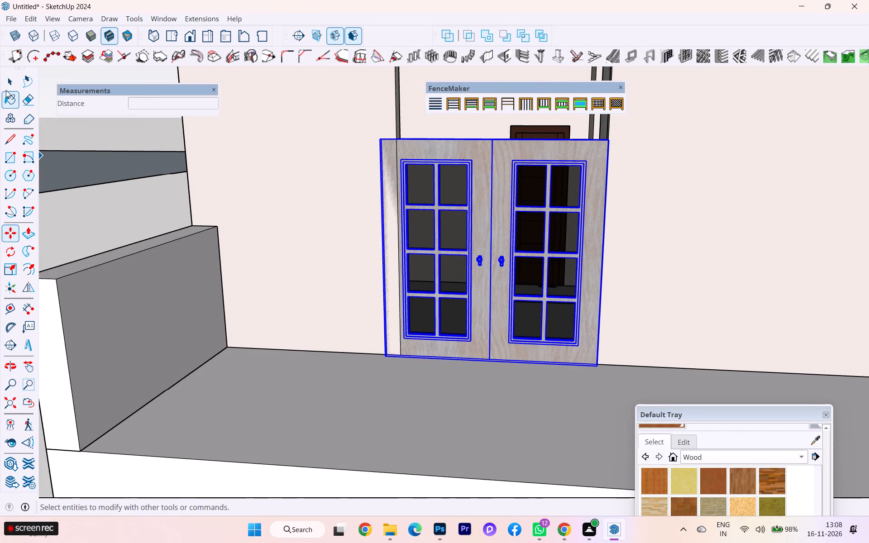
left_click(6, 81)
left_click(137, 472)
left_click(439, 319)
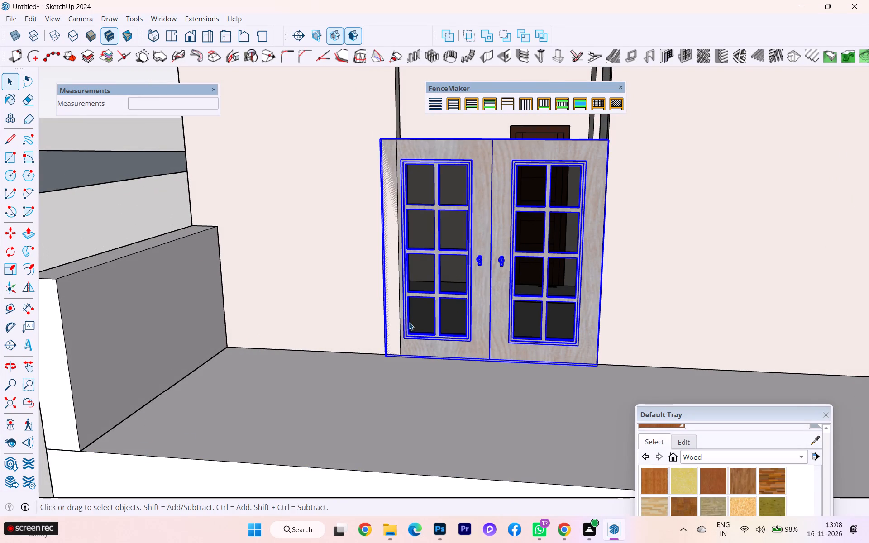
key("s")
scroll(389, 276, "up", 3)
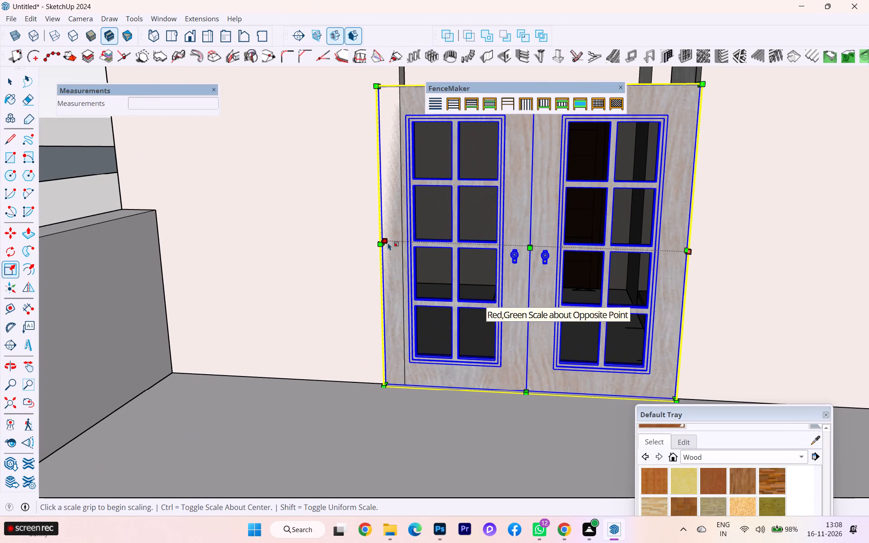
left_click(388, 243)
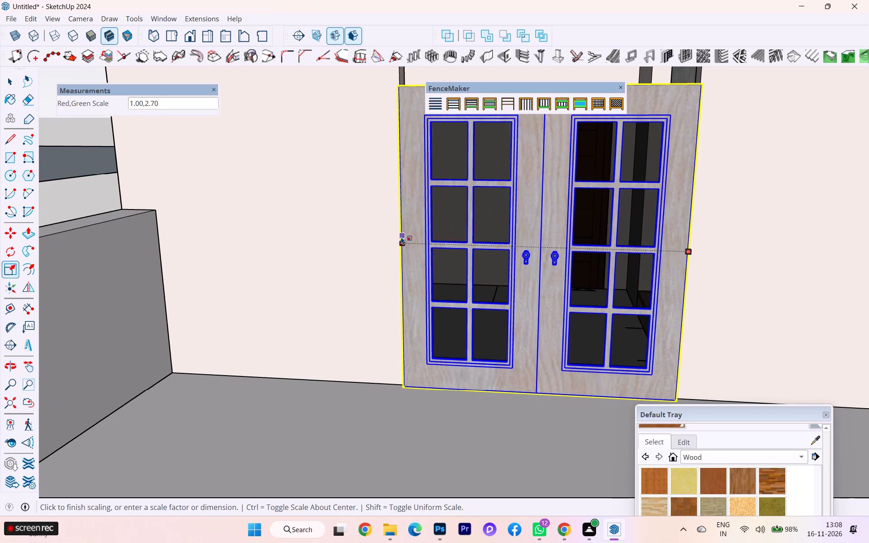
left_click(401, 237)
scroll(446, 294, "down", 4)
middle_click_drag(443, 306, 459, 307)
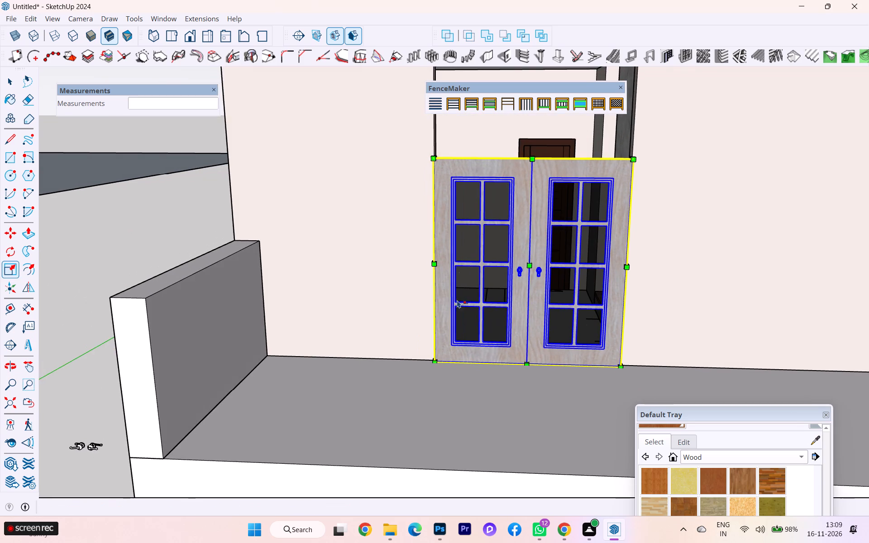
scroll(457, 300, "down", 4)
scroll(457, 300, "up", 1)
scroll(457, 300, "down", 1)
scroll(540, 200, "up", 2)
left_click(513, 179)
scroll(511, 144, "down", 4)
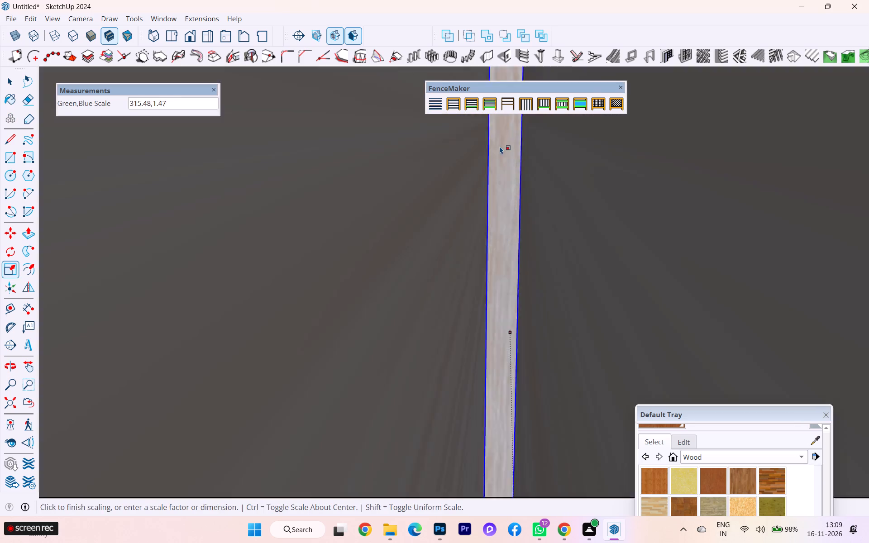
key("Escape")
Scale the double door's height upward by about 1.49 so it reaches the top of the ground-floor entrance opening.
scroll(508, 231, "down", 3)
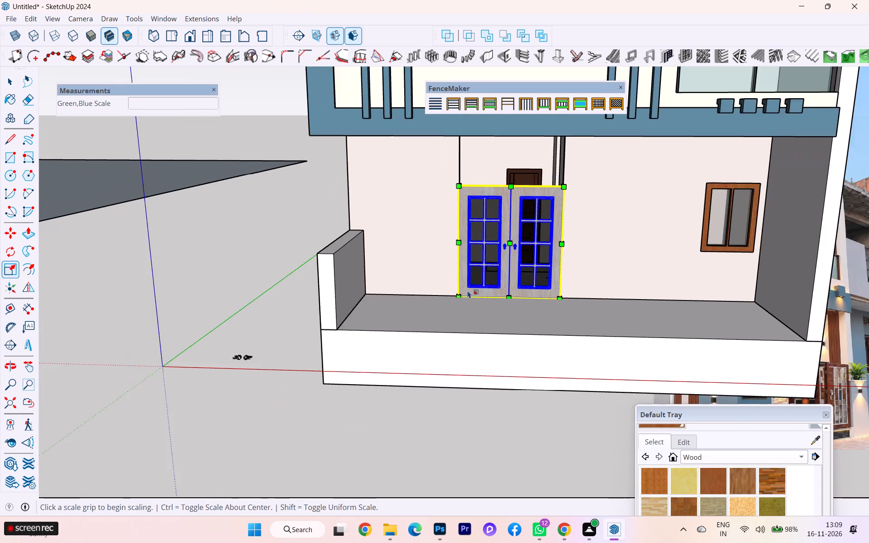
scroll(452, 300, "down", 6)
scroll(513, 206, "up", 16)
scroll(480, 253, "down", 1)
scroll(480, 253, "up", 1)
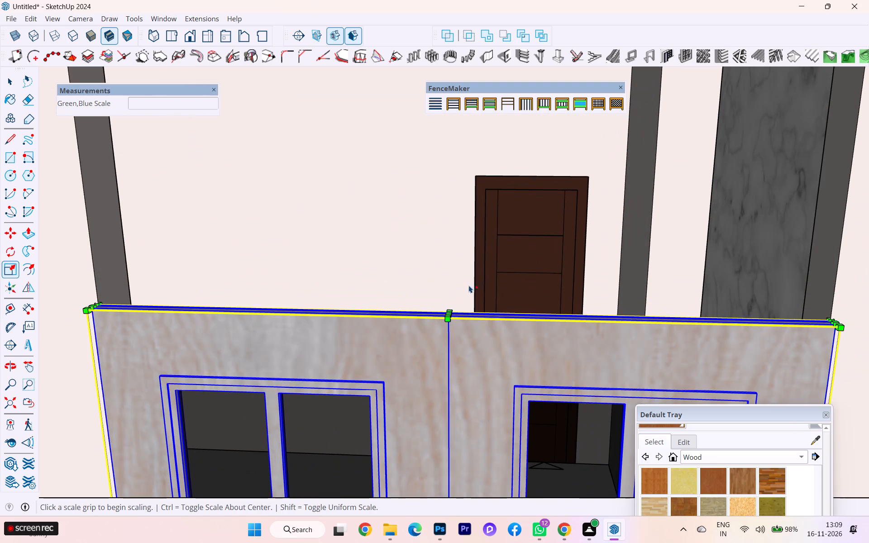
left_click(450, 312)
scroll(428, 209, "down", 3)
scroll(424, 208, "up", 1)
scroll(424, 208, "down", 1)
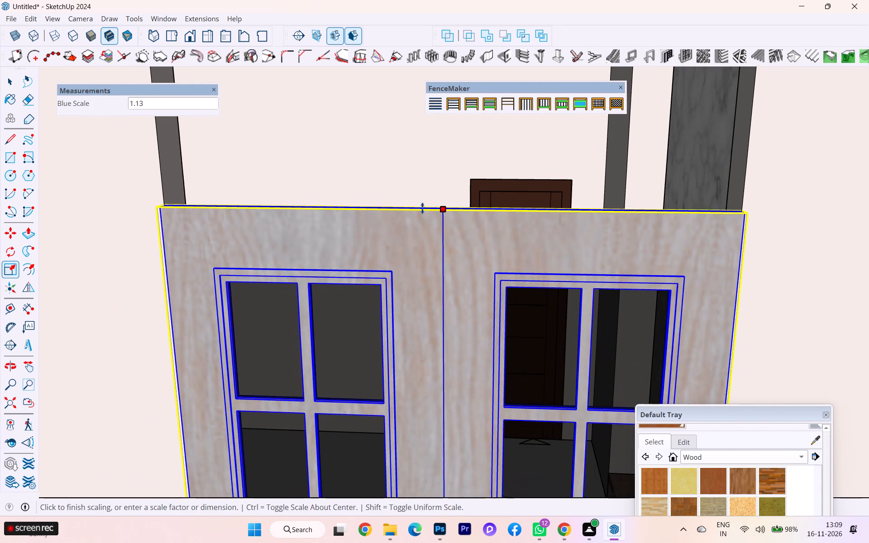
scroll(418, 202, "down", 3)
scroll(418, 202, "up", 1)
scroll(417, 202, "down", 2)
scroll(416, 202, "up", 2)
scroll(416, 202, "down", 6)
scroll(414, 202, "up", 4)
scroll(414, 202, "down", 1)
scroll(414, 202, "up", 1)
scroll(351, 83, "down", 1)
scroll(350, 83, "up", 4)
scroll(349, 83, "down", 1)
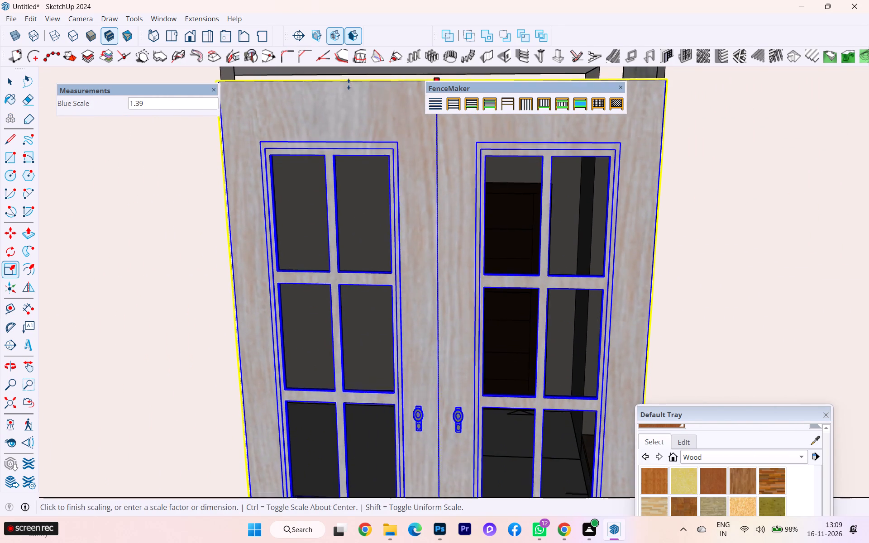
scroll(349, 84, "down", 3)
scroll(335, 94, "up", 1)
scroll(327, 100, "down", 2)
scroll(327, 100, "up", 2)
scroll(327, 100, "down", 9)
scroll(327, 100, "up", 1)
scroll(327, 100, "down", 1)
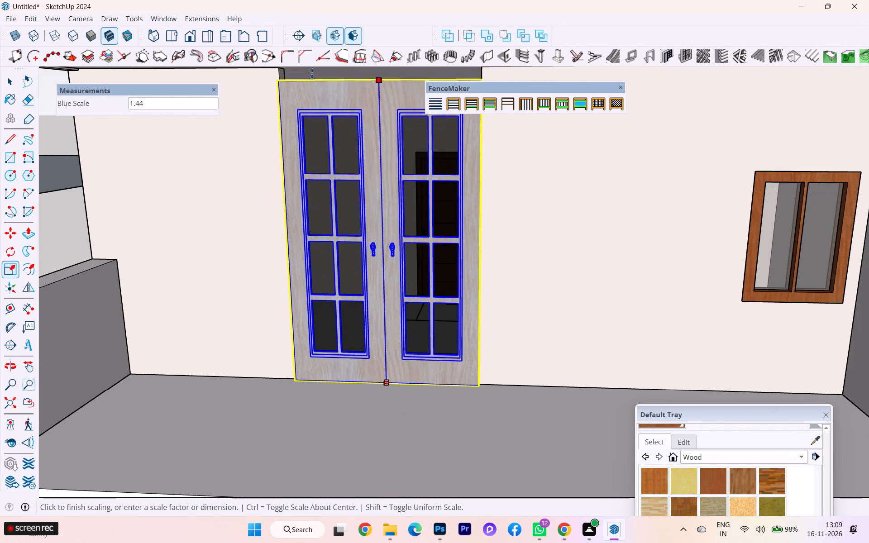
scroll(308, 83, "down", 1)
scroll(308, 84, "up", 1)
scroll(308, 84, "down", 6)
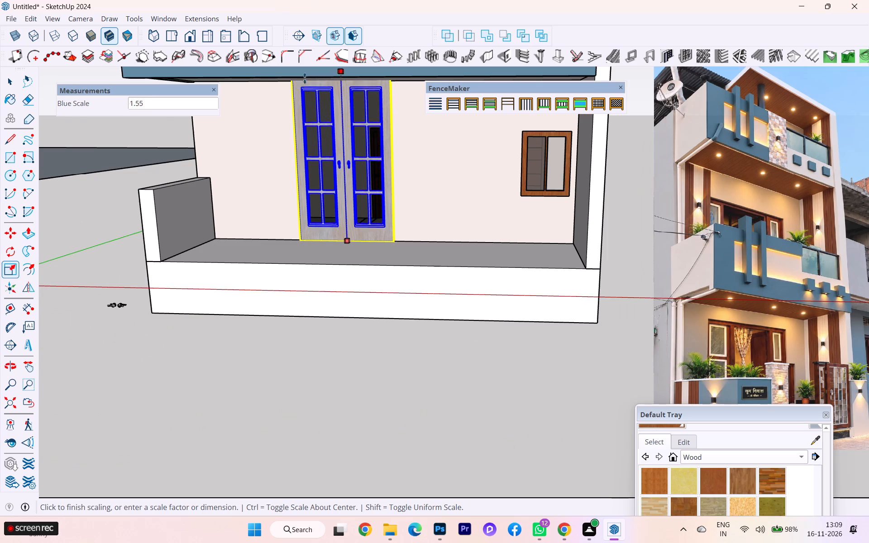
middle_click_drag(303, 85, 302, 58)
scroll(303, 119, "down", 6)
scroll(302, 109, "up", 2)
scroll(302, 107, "down", 3)
scroll(302, 106, "up", 1)
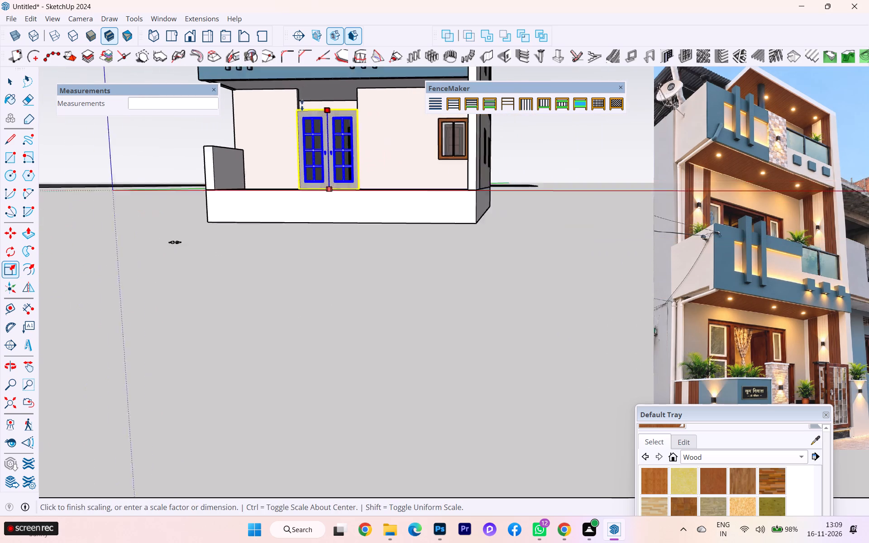
scroll(302, 105, "up", 9)
left_click(279, 86)
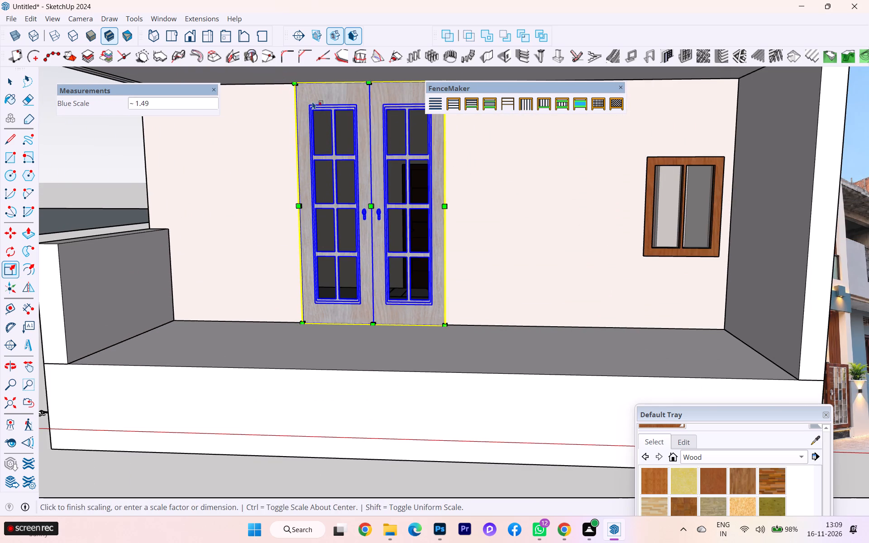
scroll(398, 179, "down", 3)
scroll(451, 256, "down", 1)
scroll(451, 256, "up", 1)
scroll(451, 257, "down", 1)
Delete the small stray object lying on the ground beside the porch.
left_click(10, 75)
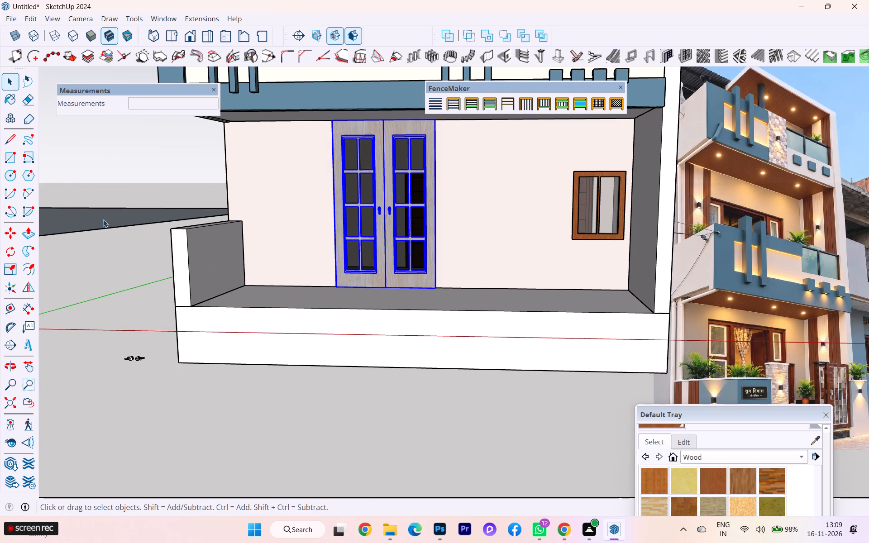
left_click(104, 219)
left_click_drag(95, 313, 157, 427)
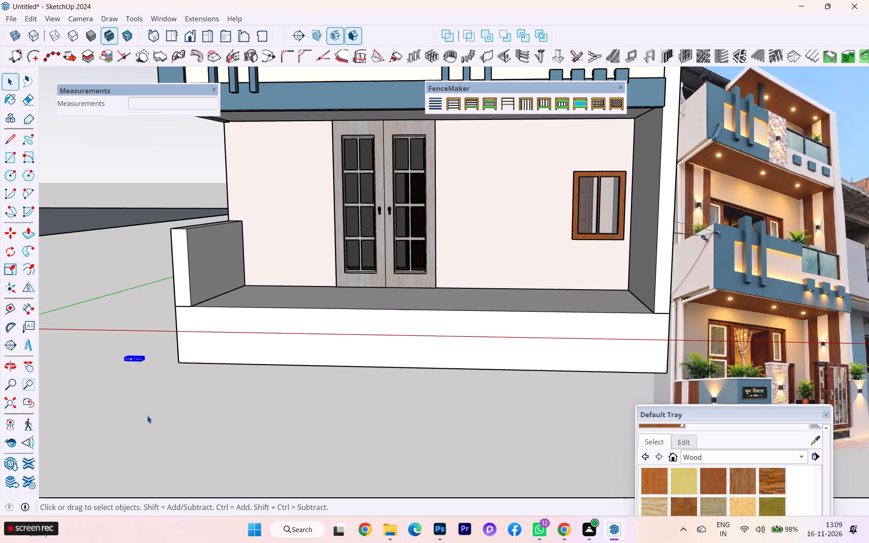
key("Delete")
Open the double door for editing and paint the right leaf's main face with the reddish-brown wood material.
scroll(401, 269, "down", 3)
scroll(418, 251, "up", 5)
scroll(416, 247, "down", 4)
scroll(416, 247, "up", 1)
scroll(416, 247, "down", 2)
scroll(416, 247, "up", 1)
scroll(415, 247, "down", 5)
scroll(415, 247, "up", 3)
scroll(415, 247, "down", 2)
scroll(415, 247, "up", 11)
scroll(419, 247, "down", 1)
scroll(419, 247, "up", 3)
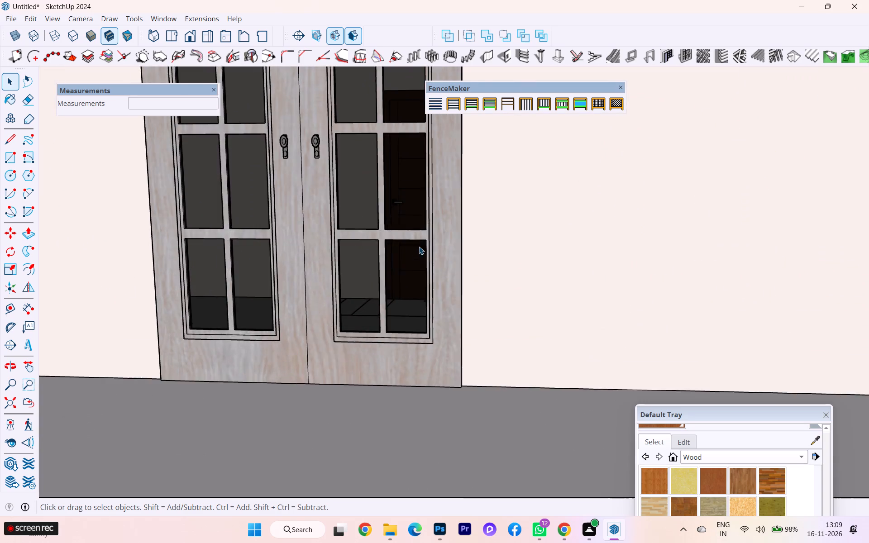
scroll(419, 247, "up", 3)
scroll(434, 255, "down", 2)
double_click(445, 271)
left_click(446, 273)
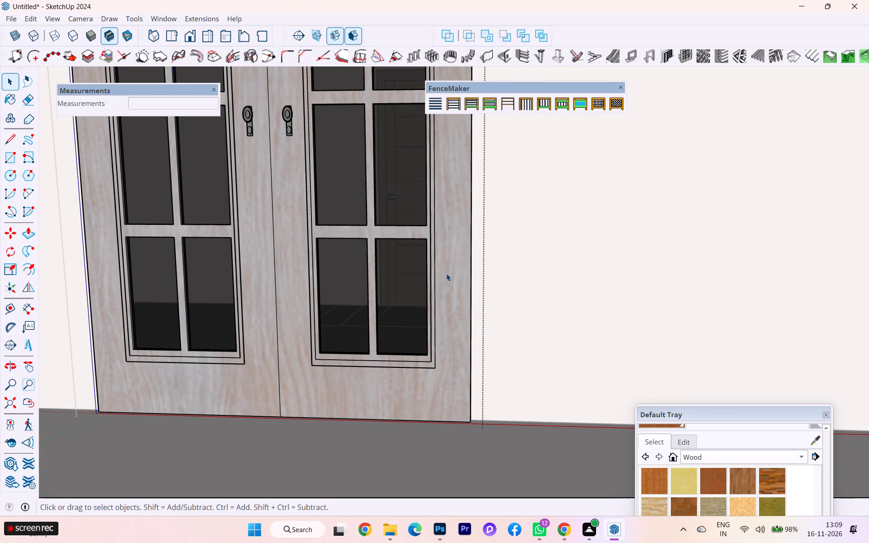
double_click(446, 273)
left_click(444, 273)
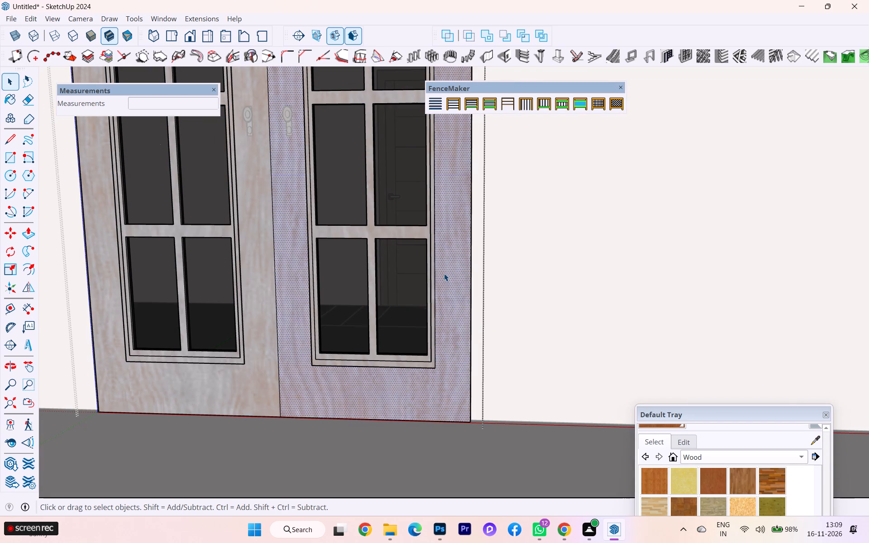
double_click(444, 273)
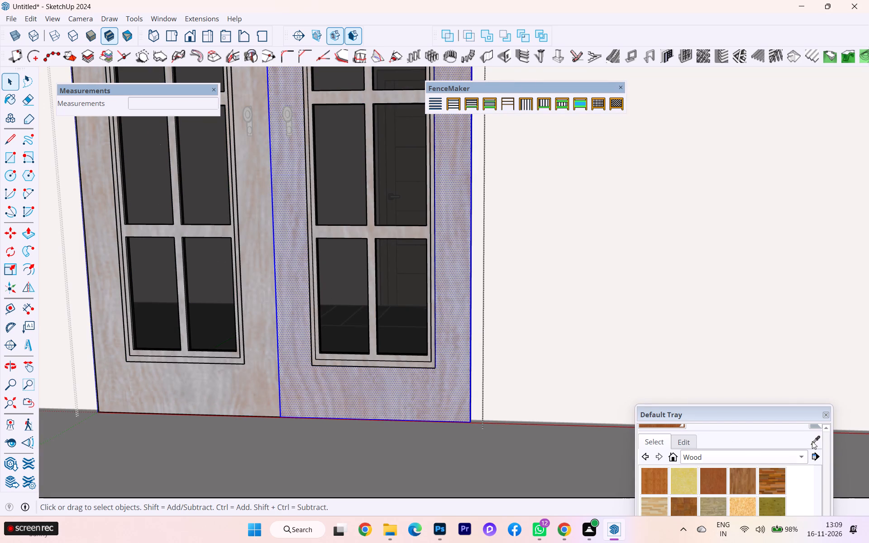
left_click(816, 435)
left_click(719, 477)
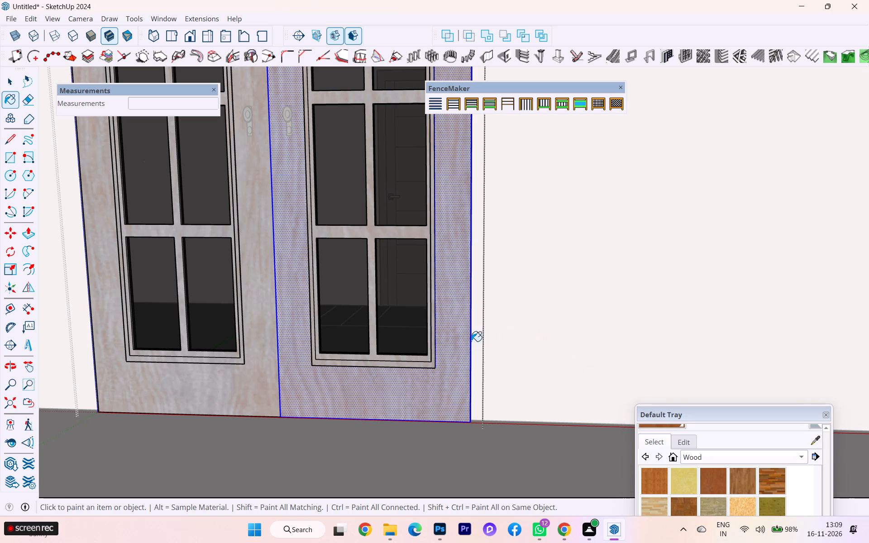
left_click(471, 341)
scroll(448, 325, "down", 4)
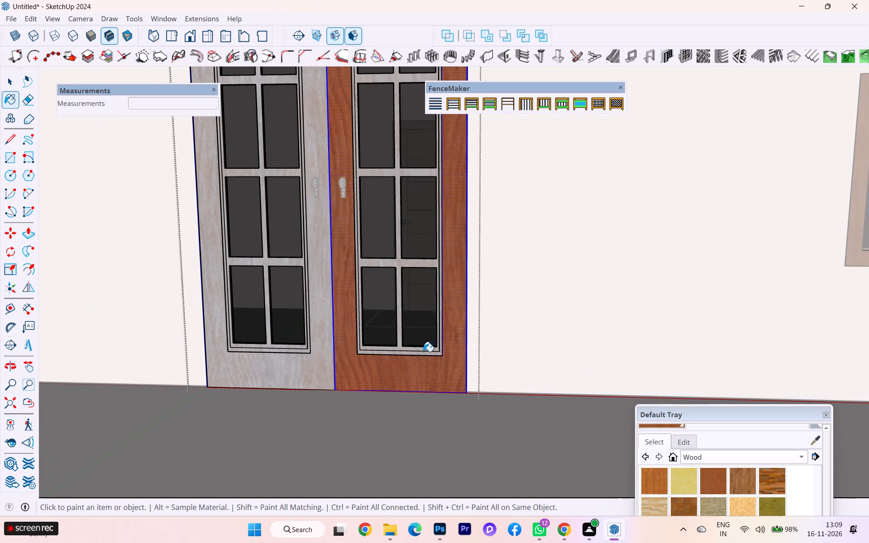
Paint the right leaf's moulding and glazing bars with the same reddish-brown wood.
left_click(423, 352)
left_click(423, 354)
scroll(423, 354, "up", 8)
scroll(423, 354, "down", 1)
scroll(423, 354, "up", 1)
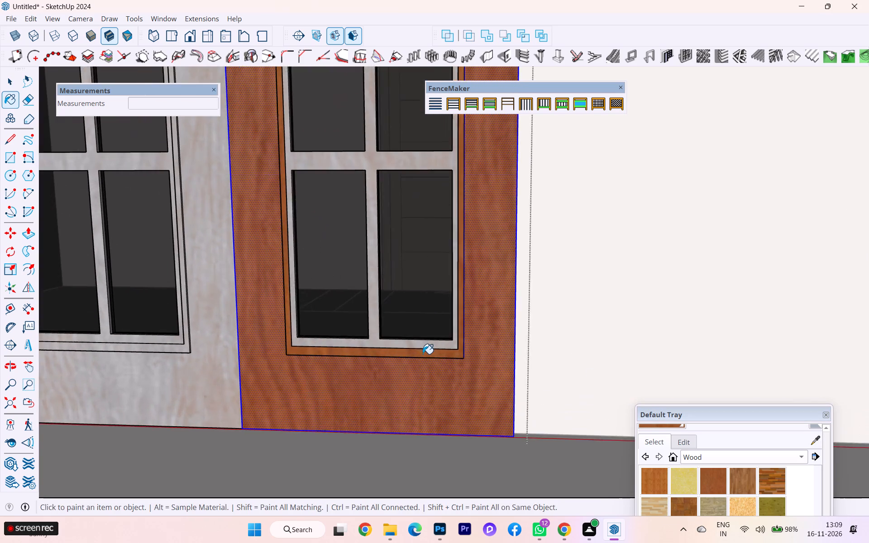
left_click(424, 347)
scroll(411, 296, "down", 1)
scroll(419, 299, "up", 2)
scroll(426, 302, "down", 8)
scroll(458, 315, "up", 2)
scroll(458, 315, "down", 2)
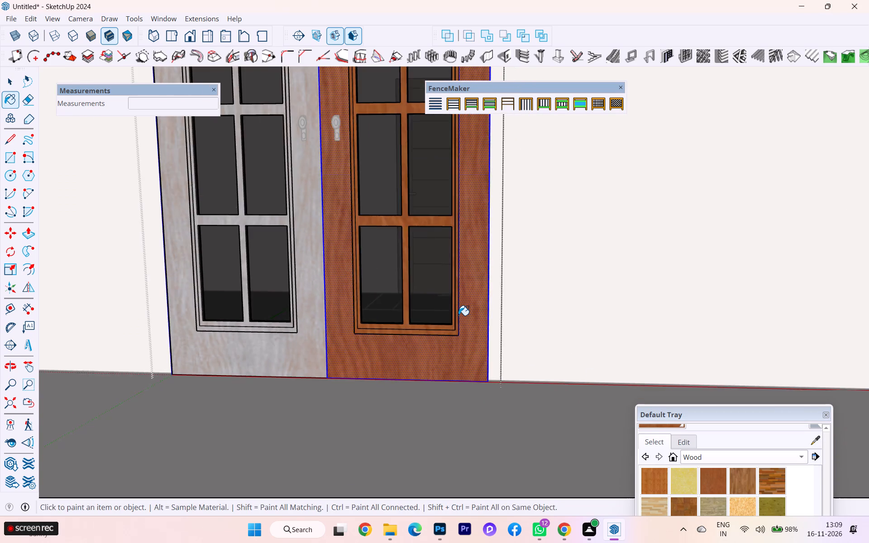
scroll(458, 315, "down", 2)
scroll(456, 312, "up", 4)
scroll(456, 312, "down", 2)
Sample the wood from the right door leaf and paint the left leaf's main face with it.
left_click(10, 82)
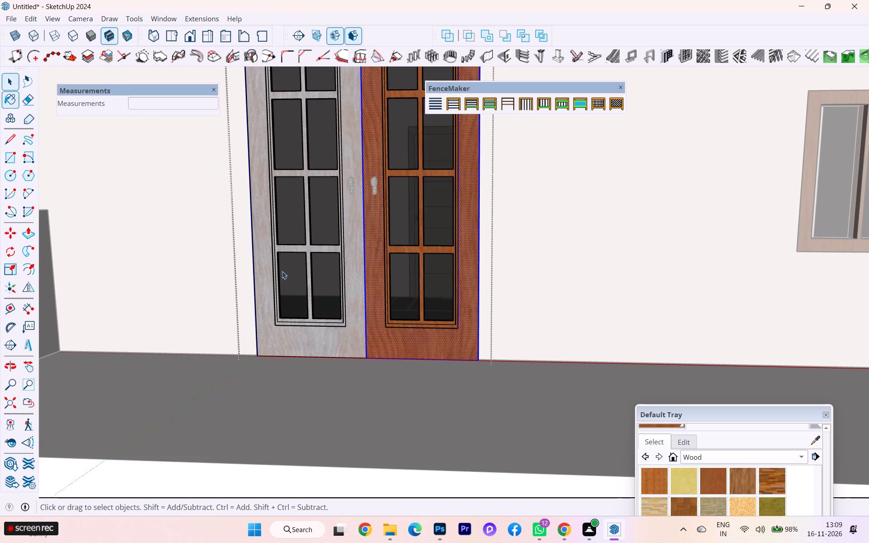
left_click(334, 337)
triple_click(334, 337)
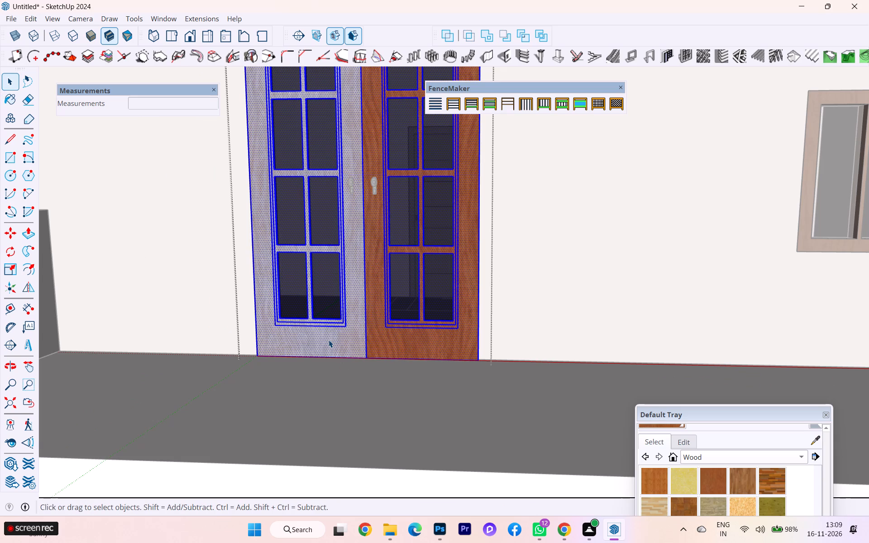
double_click(329, 340)
left_click(812, 437)
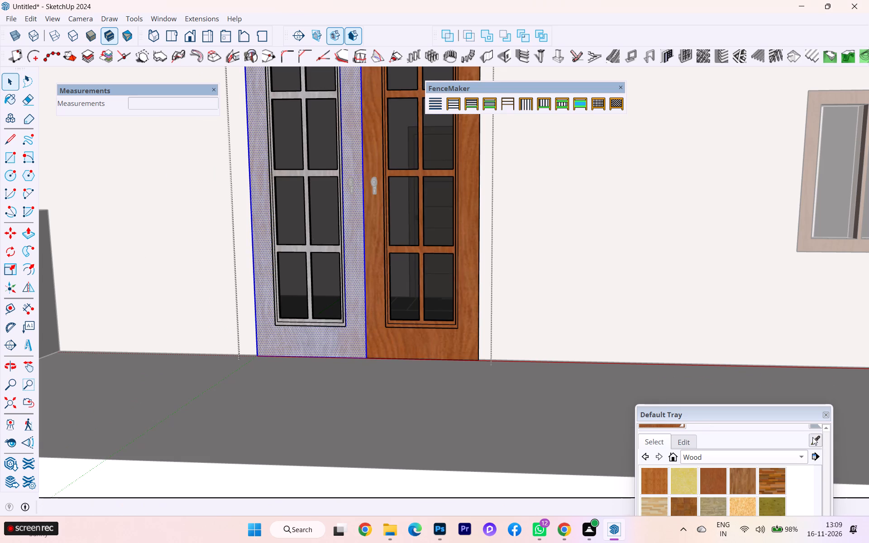
left_click(466, 336)
left_click(332, 339)
Paint the left leaf's moulding and glazing bars with the same wood and finish editing the door.
scroll(347, 325, "up", 3)
scroll(347, 325, "down", 1)
scroll(347, 325, "up", 1)
scroll(347, 325, "down", 1)
scroll(347, 325, "up", 4)
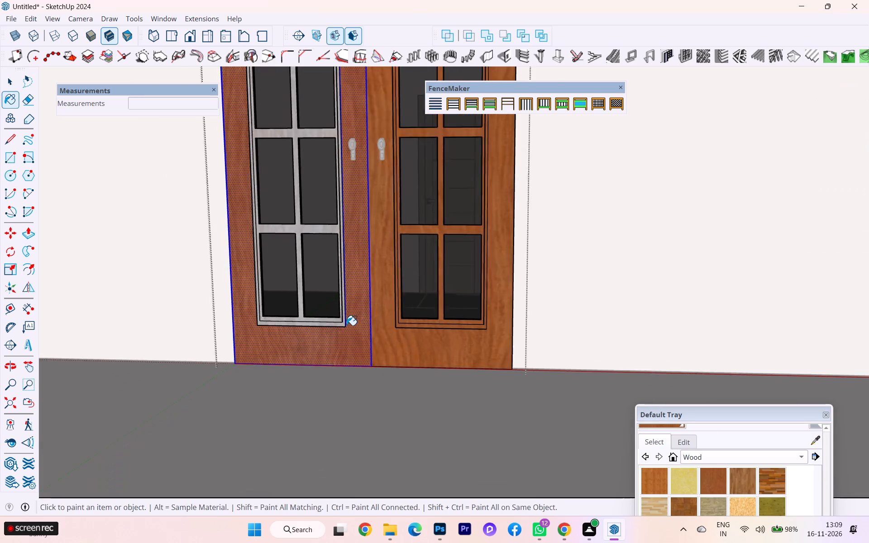
scroll(346, 325, "up", 8)
left_click(317, 327)
left_click(324, 313)
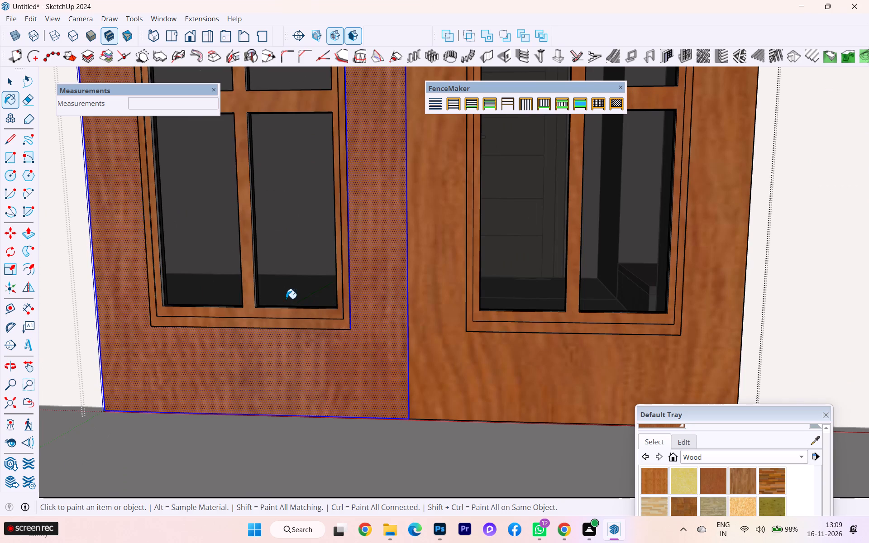
scroll(331, 319, "down", 4)
scroll(379, 349, "up", 2)
scroll(463, 364, "down", 8)
scroll(489, 350, "up", 2)
scroll(489, 350, "down", 1)
scroll(454, 173, "up", 1)
scroll(458, 186, "down", 2)
scroll(460, 191, "up", 6)
scroll(467, 201, "down", 3)
scroll(479, 216, "up", 2)
scroll(481, 218, "down", 1)
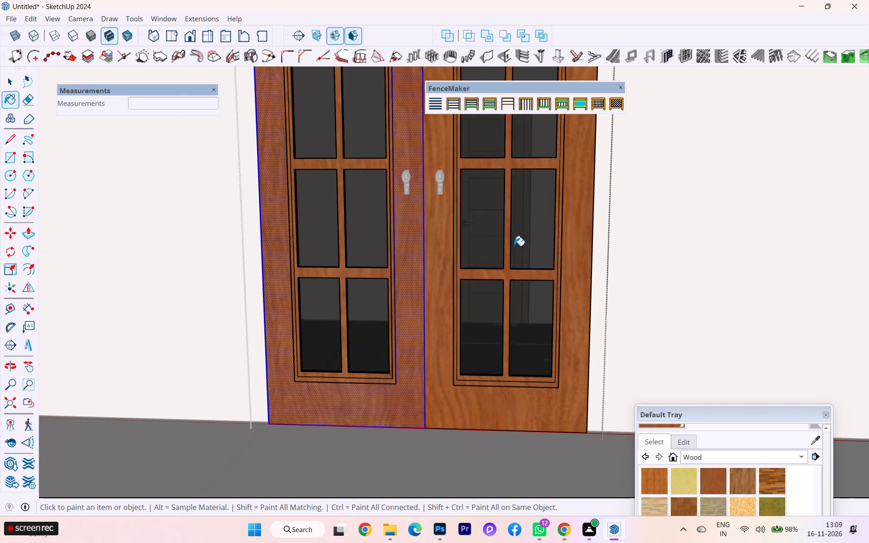
scroll(520, 259, "down", 3)
scroll(526, 271, "up", 3)
scroll(526, 273, "down", 1)
scroll(527, 274, "up", 1)
scroll(530, 281, "down", 4)
scroll(584, 312, "up", 1)
scroll(584, 312, "down", 7)
left_click(10, 82)
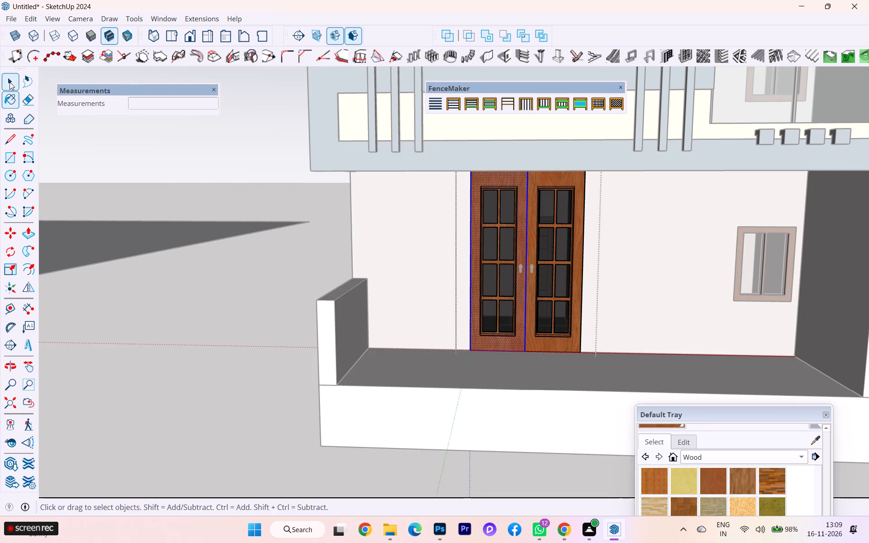
left_click(151, 240)
left_click(241, 285)
scroll(371, 305, "down", 6)
scroll(385, 308, "up", 2)
scroll(387, 308, "down", 1)
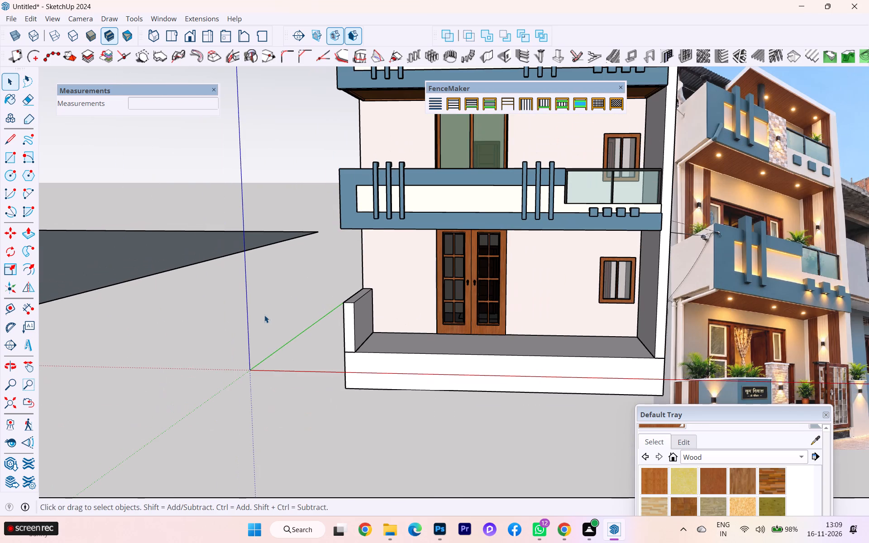
left_click(264, 315)
Examine the front facade with the fitted entrance door against the reference photo.
scroll(544, 319, "down", 1)
scroll(544, 319, "up", 1)
scroll(543, 319, "down", 1)
scroll(418, 311, "down", 1)
middle_click_drag(436, 335, 447, 335)
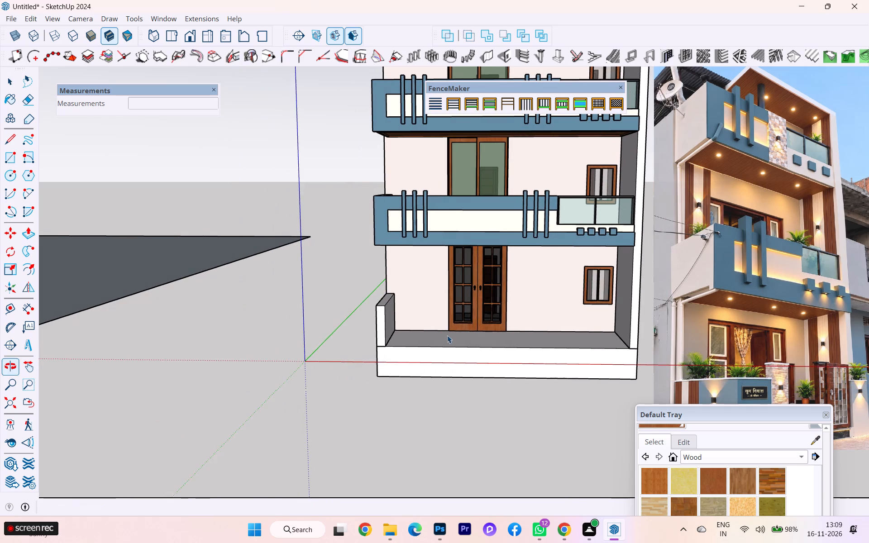
middle_click_drag(448, 335, 453, 368)
scroll(535, 278, "up", 2)
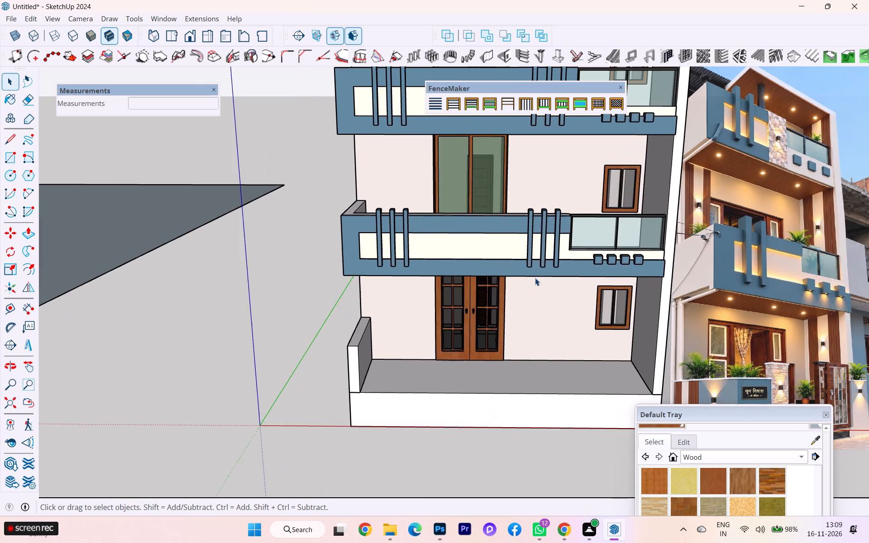
scroll(481, 327, "up", 4)
scroll(481, 327, "down", 1)
scroll(448, 333, "up", 3)
scroll(443, 333, "down", 4)
scroll(293, 284, "down", 4)
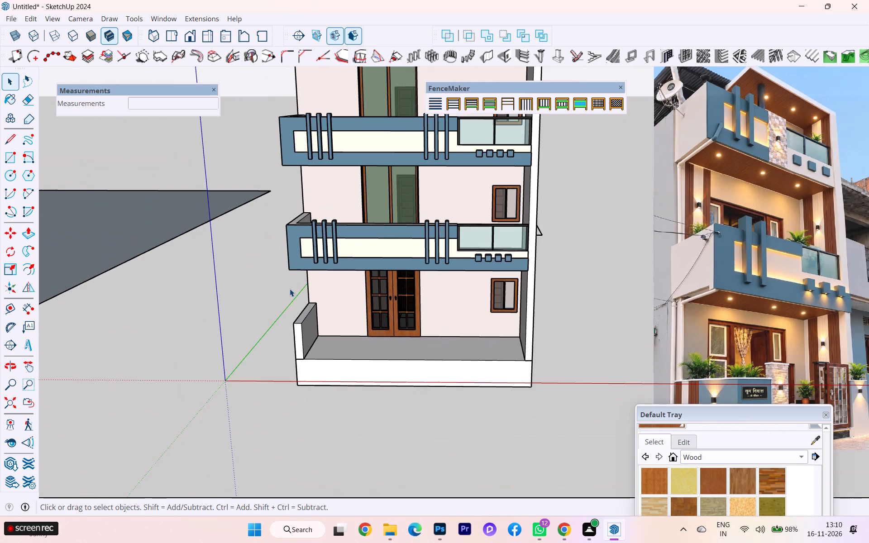
Examine the ground-floor porch, low side wall and plinth against the entrance area of the reference photo.
middle_click_drag(371, 329, 400, 328)
scroll(424, 315, "up", 3)
scroll(350, 303, "down", 3)
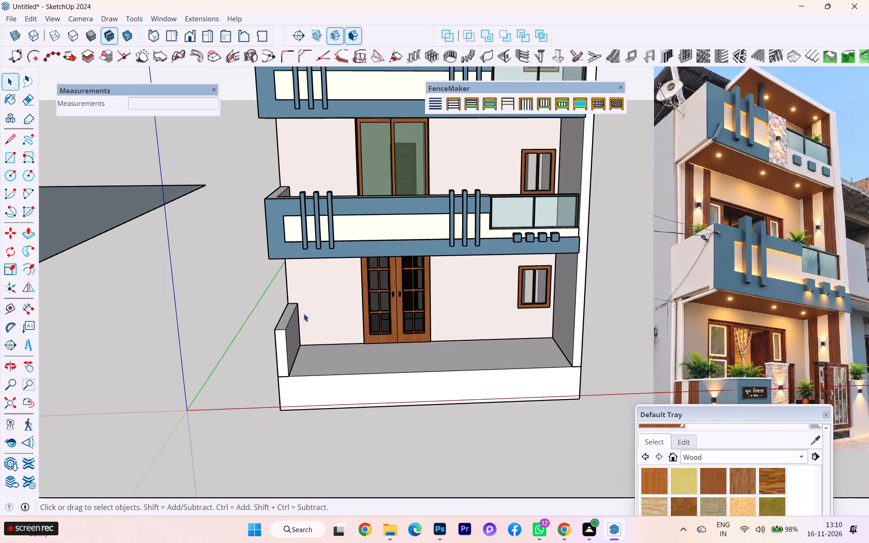
scroll(301, 311, "down", 1)
scroll(314, 326, "up", 3)
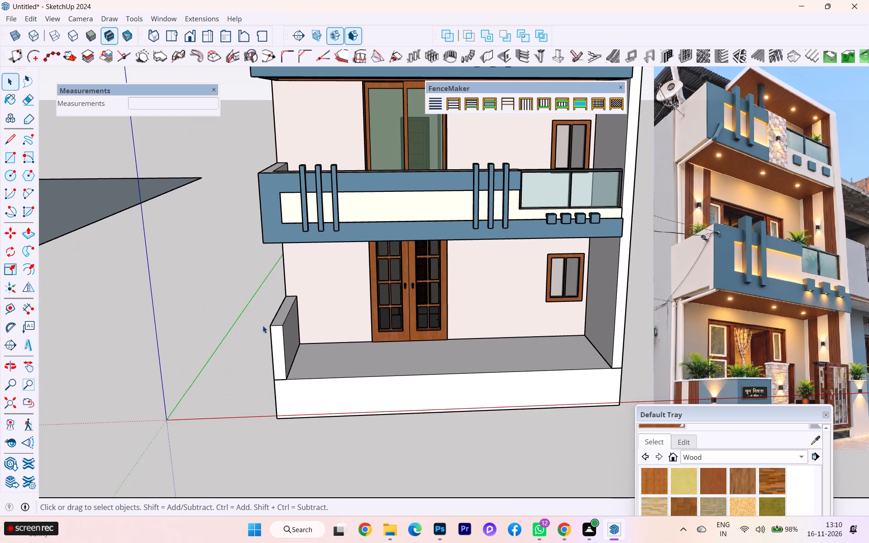
scroll(269, 323, "up", 1)
scroll(307, 329, "down", 3)
scroll(325, 298, "up", 3)
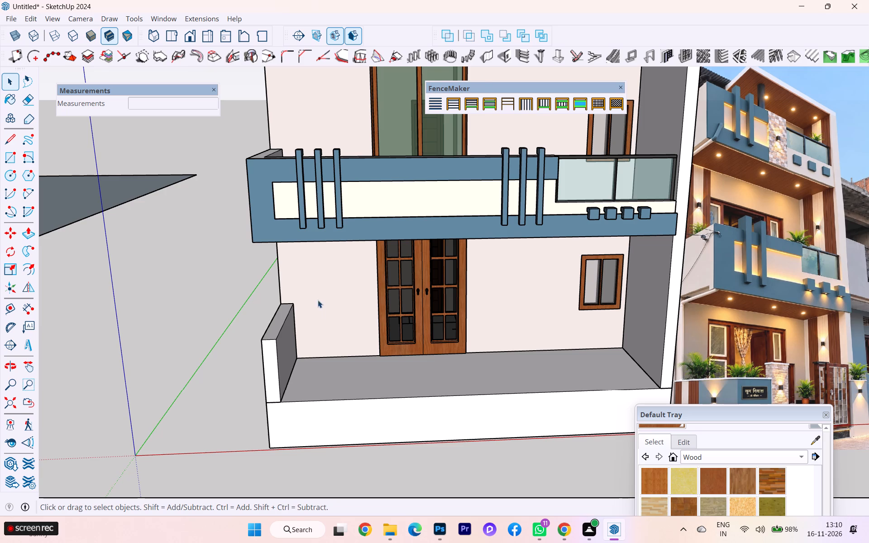
scroll(313, 373, "up", 3)
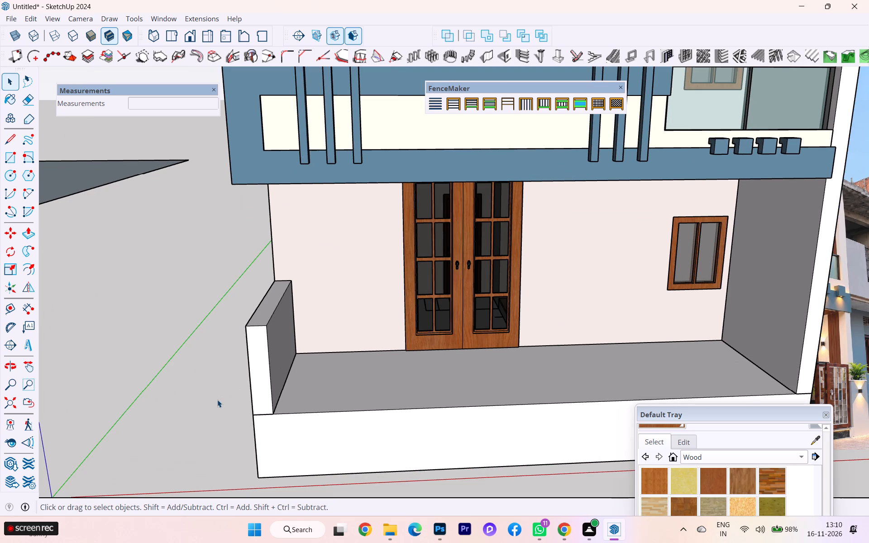
scroll(212, 396, "down", 3)
scroll(211, 396, "up", 2)
scroll(179, 387, "down", 5)
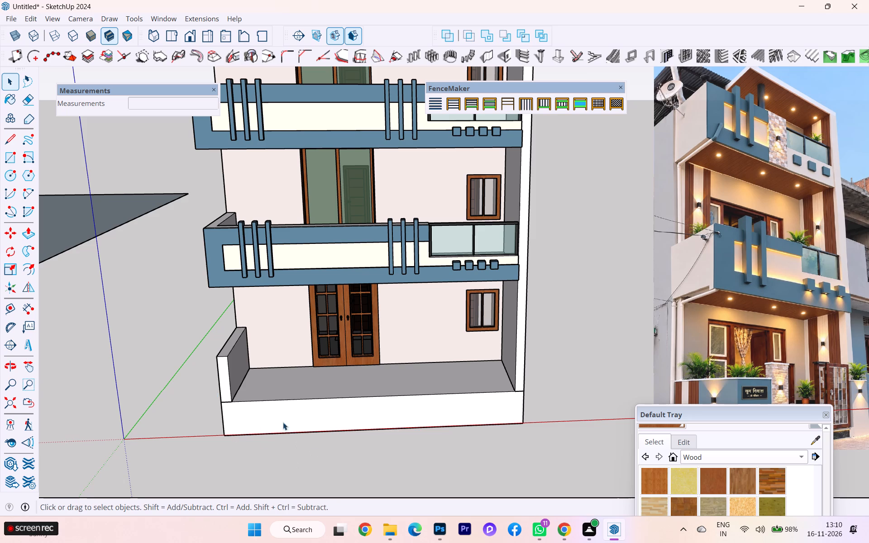
middle_click_drag(196, 407, 186, 406)
middle_click_drag(262, 390, 145, 397)
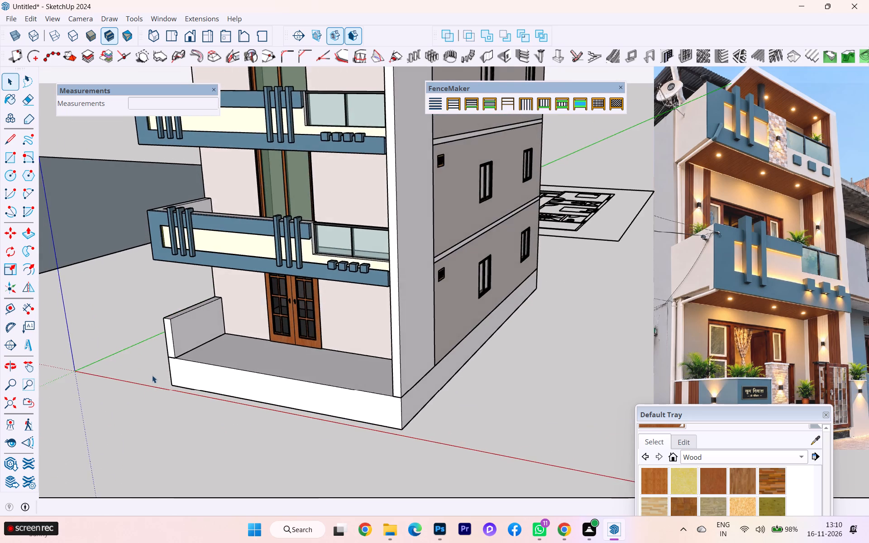
scroll(155, 368, "up", 1)
scroll(157, 368, "down", 1)
scroll(158, 369, "up", 3)
scroll(206, 362, "down", 1)
scroll(206, 362, "up", 2)
scroll(264, 435, "down", 2)
scroll(263, 435, "up", 1)
Open the plinth beneath the ground-floor porch for editing.
middle_click_drag(291, 381, 344, 280)
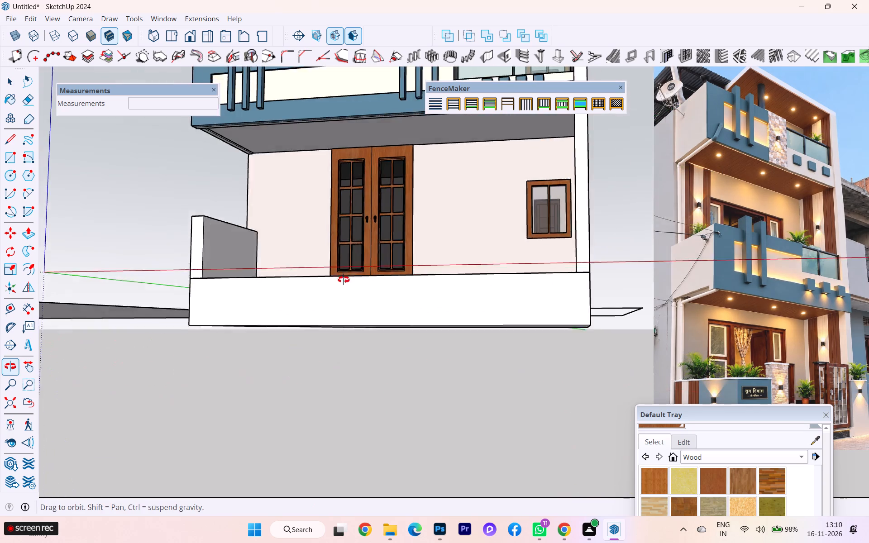
middle_click_drag(344, 280, 349, 272)
middle_click_drag(355, 263, 373, 229)
left_click(363, 293)
left_click(355, 289)
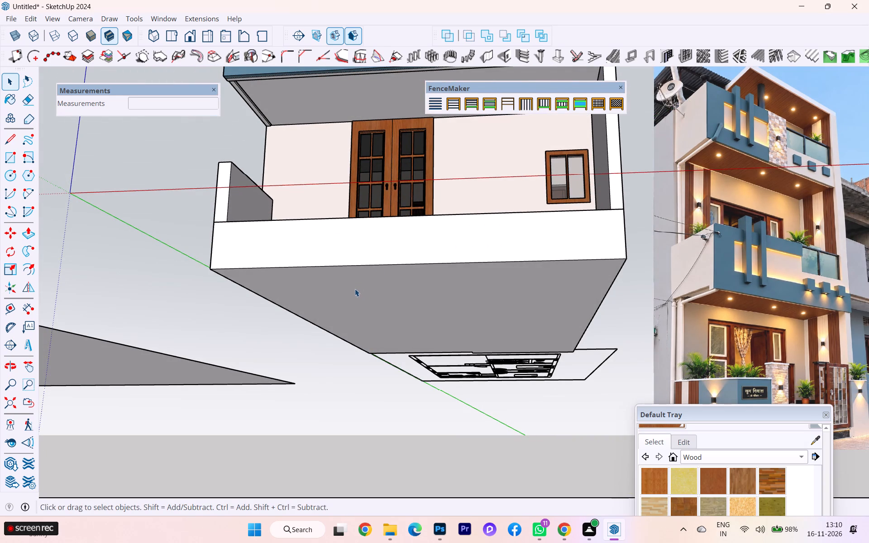
double_click(354, 289)
left_click(358, 267)
left_click(360, 259)
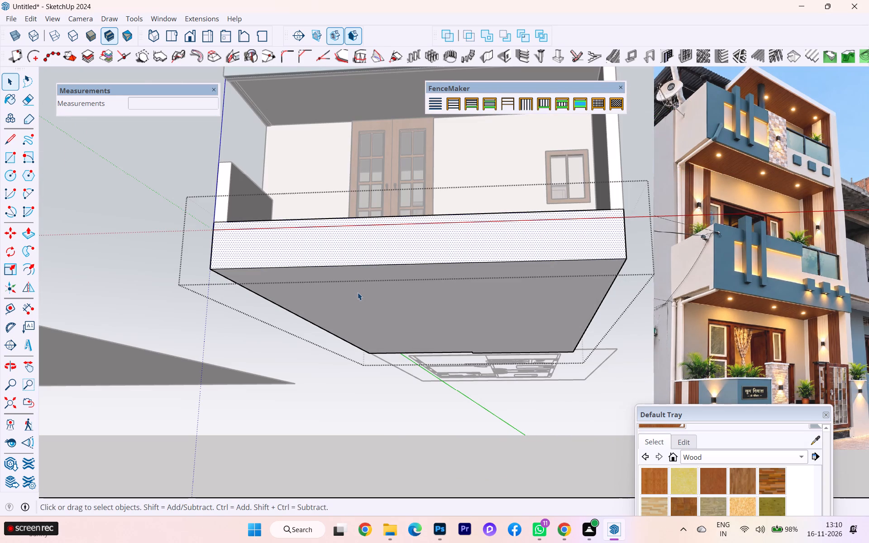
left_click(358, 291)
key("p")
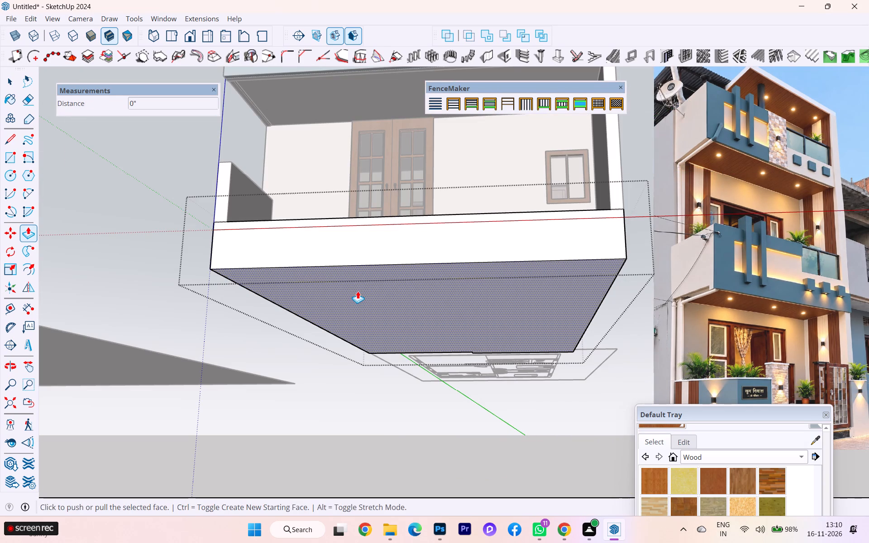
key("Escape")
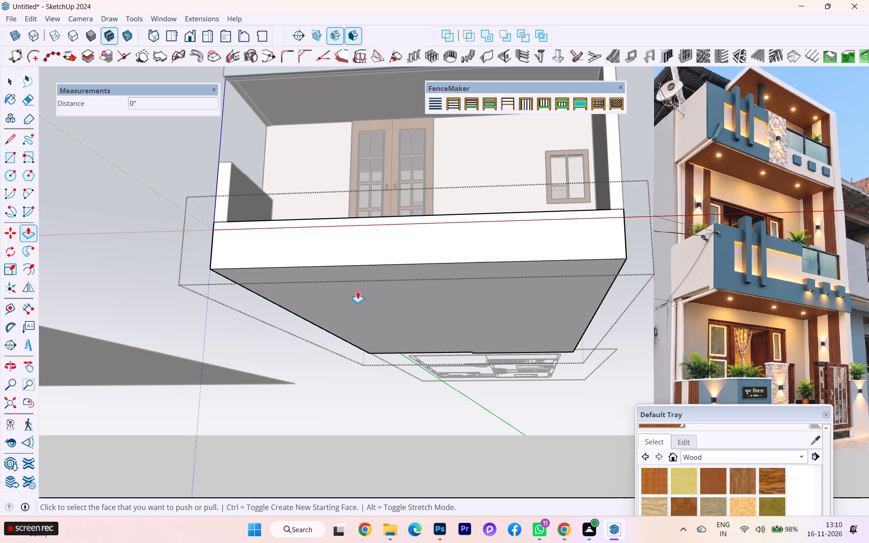
Move the Default Tray out of the way to uncover the lower part of the reference photo.
left_click(745, 407)
left_click_drag(733, 414, 753, 515)
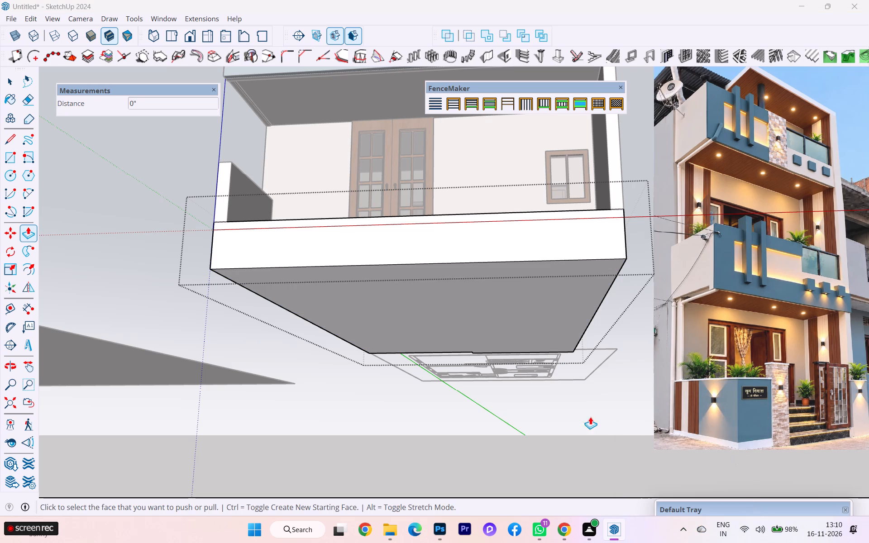
Draw a 3' vertical line down the plinth's side face, from the rear end of the low side wall to the bottom edge.
middle_click_drag(342, 360, 347, 444)
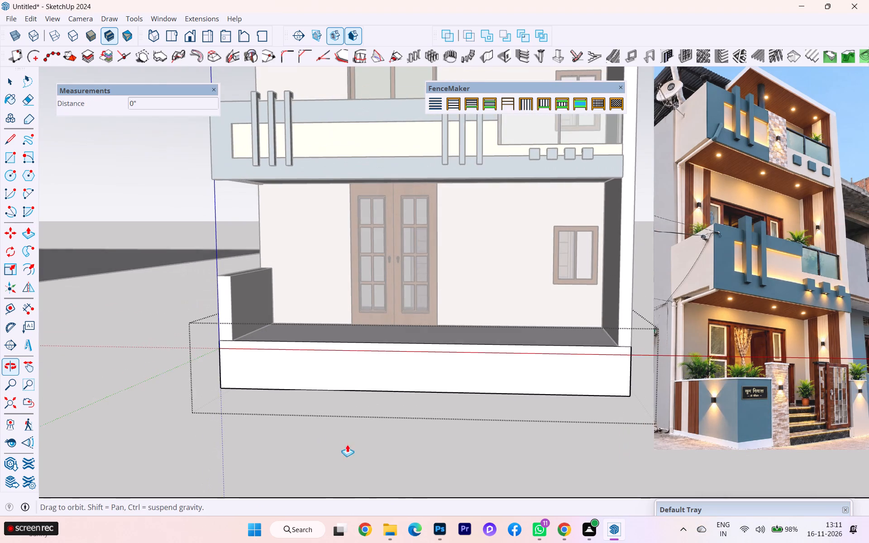
scroll(205, 376, "up", 2)
scroll(242, 348, "up", 7)
scroll(245, 347, "down", 1)
scroll(245, 347, "up", 2)
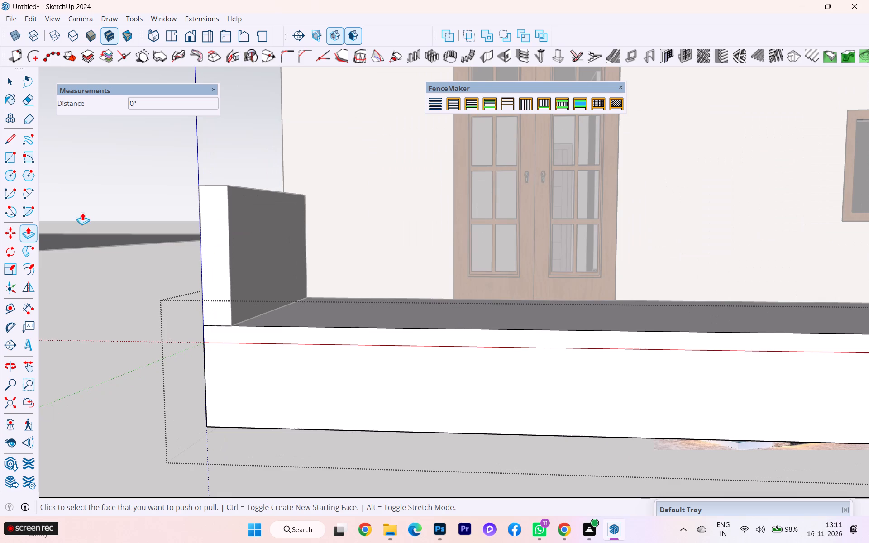
left_click(13, 80)
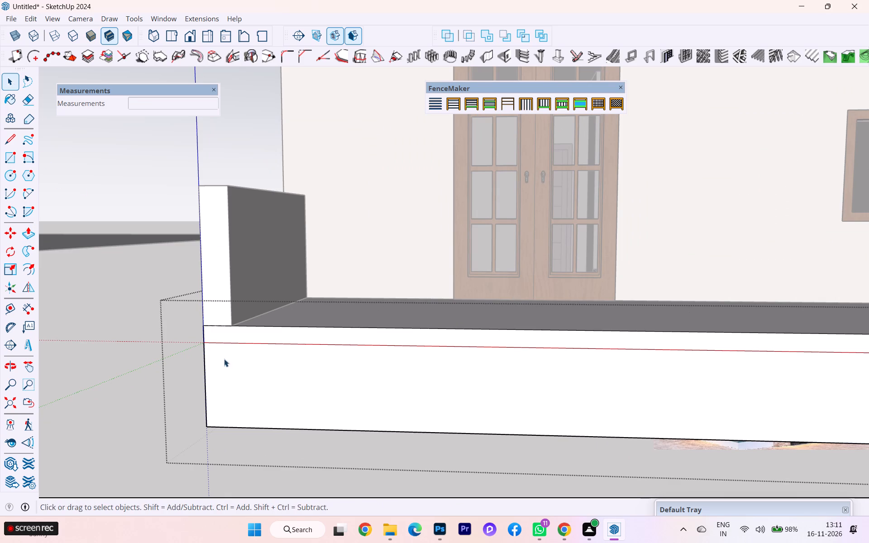
middle_click_drag(248, 361, 416, 368)
left_click(359, 338)
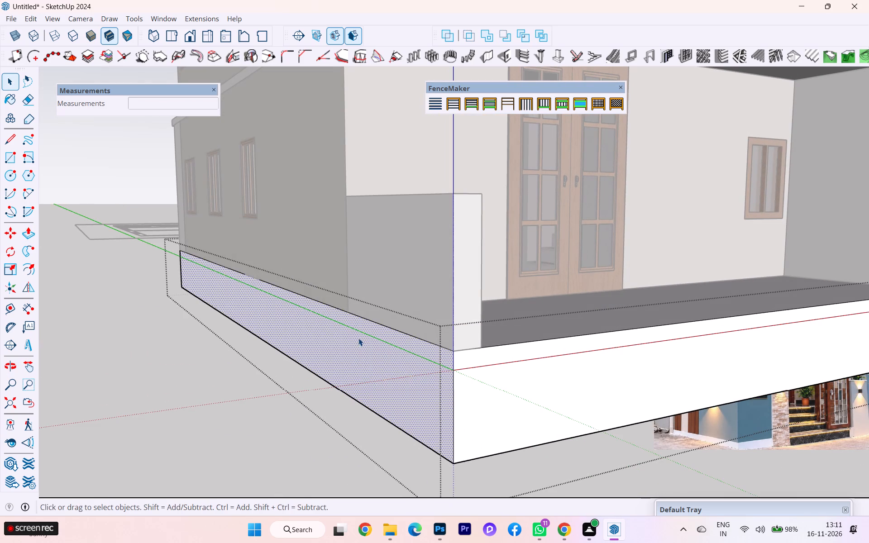
middle_click_drag(358, 338, 430, 346)
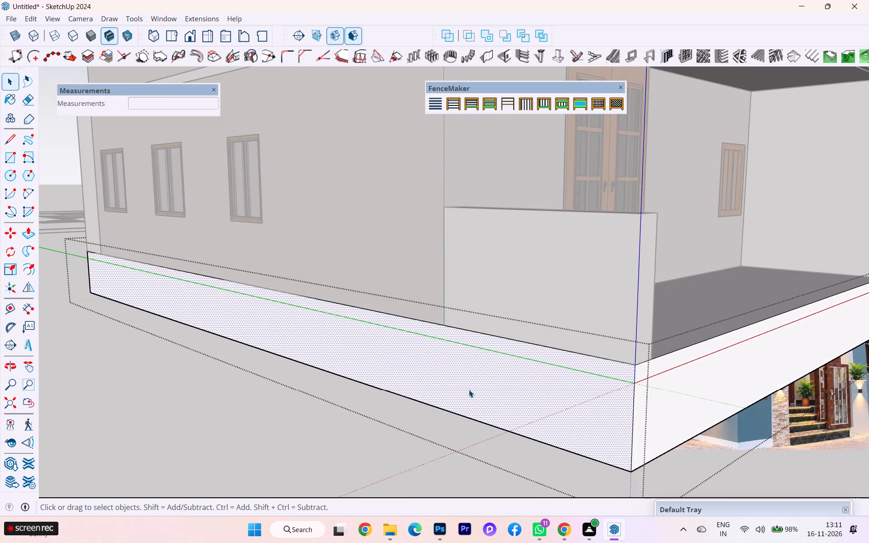
key("l")
key("Return")
scroll(440, 352, "up", 2)
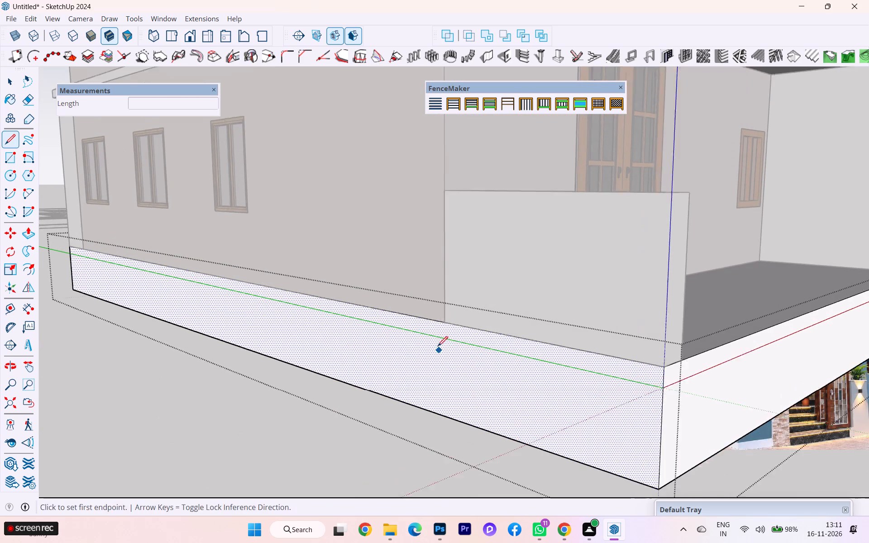
left_click(444, 318)
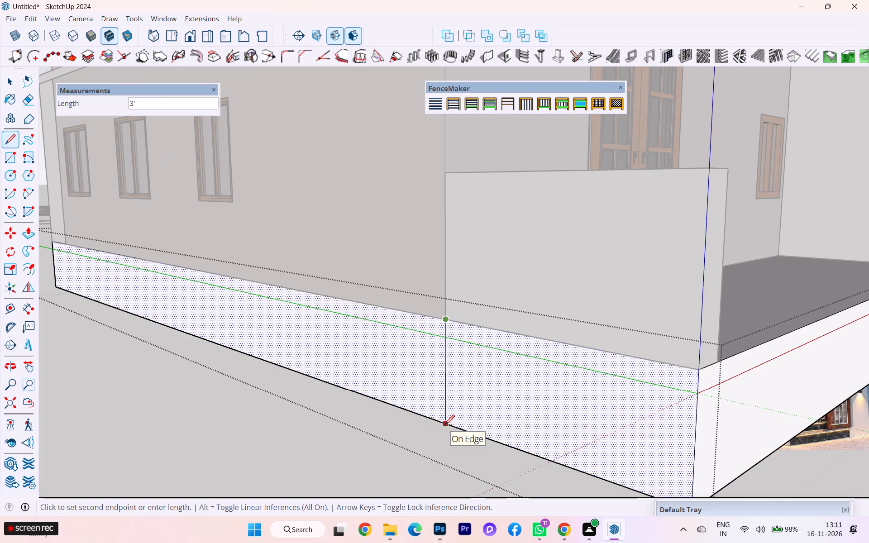
key("Up")
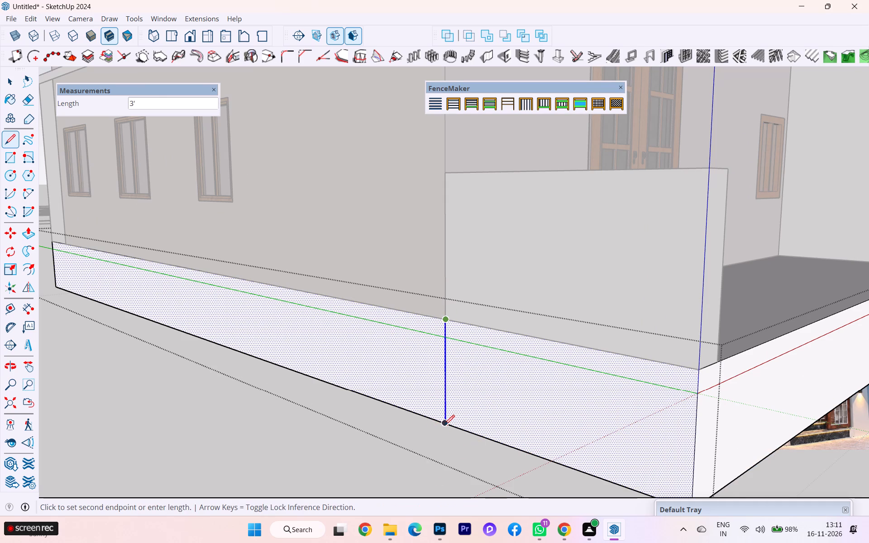
left_click(444, 425)
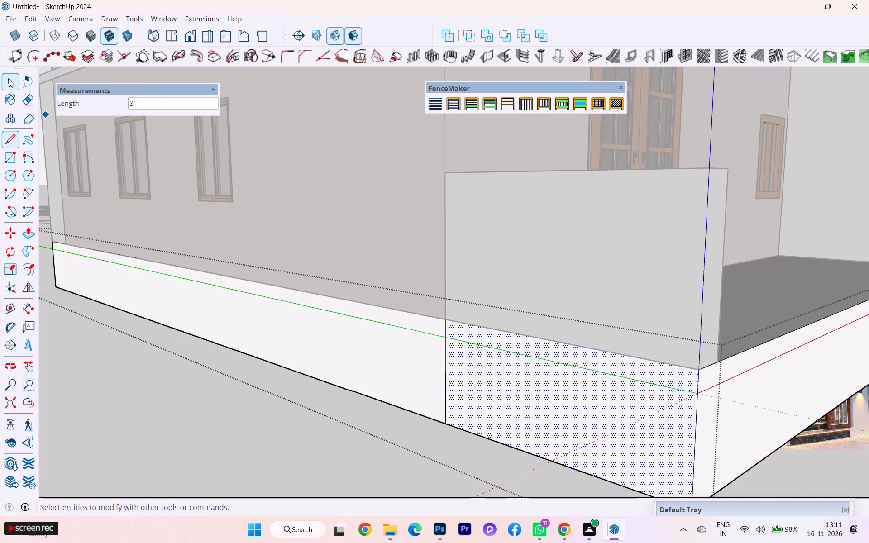
Push the plinth's side face below the low wall inward about 10 1/16" to the wall's inner face, and finish editing the plinth.
left_click(9, 79)
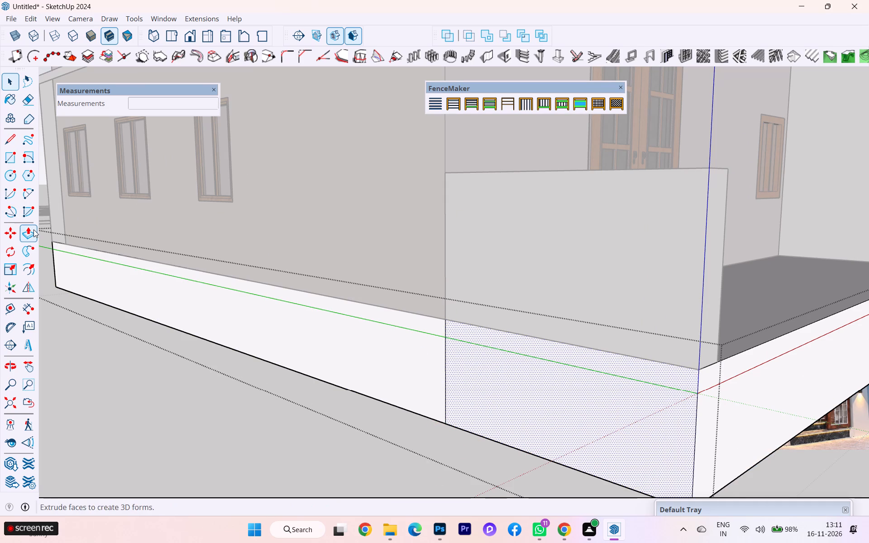
left_click(33, 229)
left_click(645, 404)
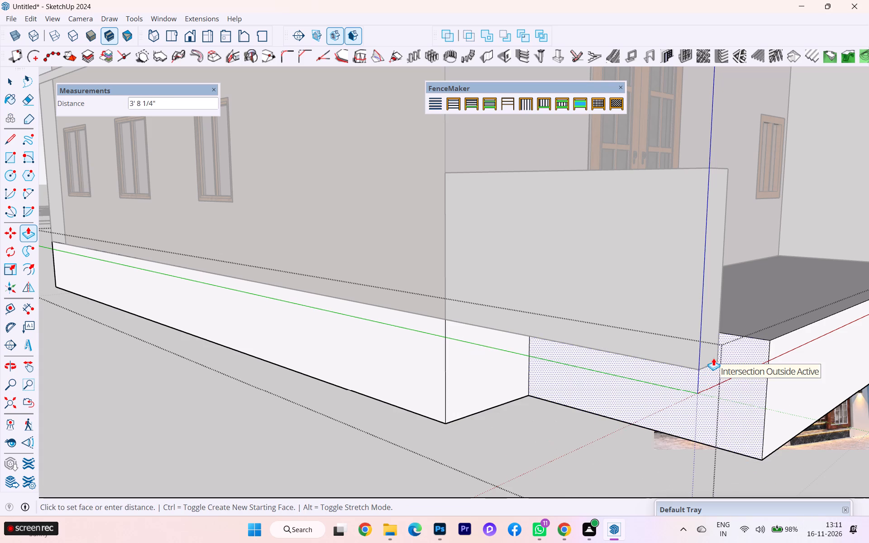
left_click(714, 362)
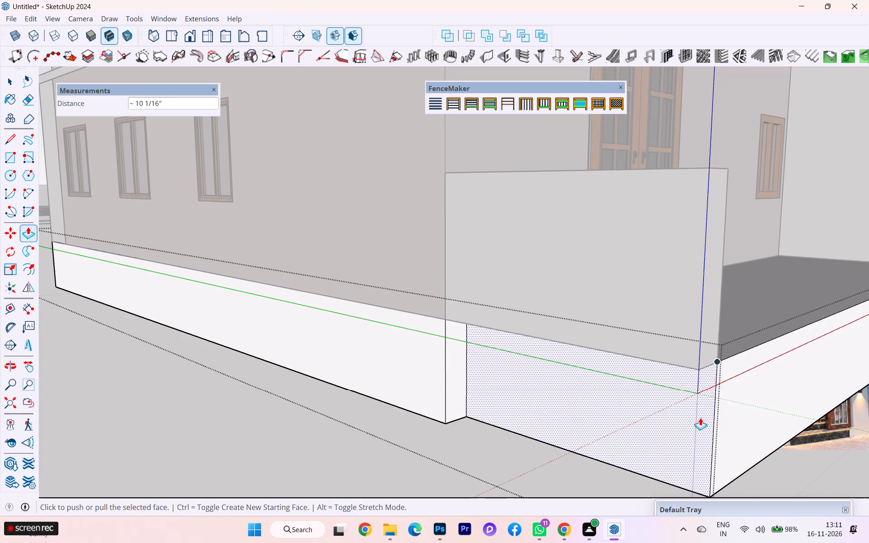
middle_click_drag(630, 409, 621, 408)
scroll(619, 404, "down", 1)
middle_click_drag(621, 404, 618, 316)
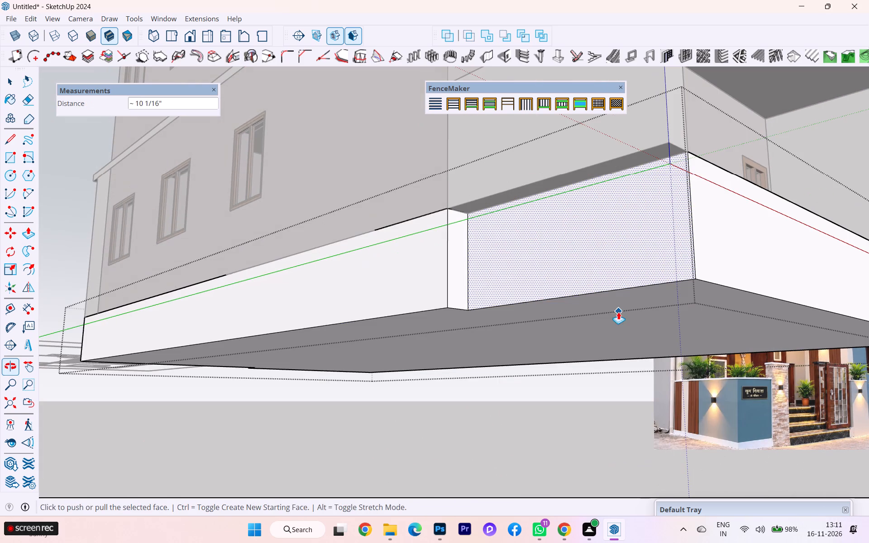
left_click(4, 86)
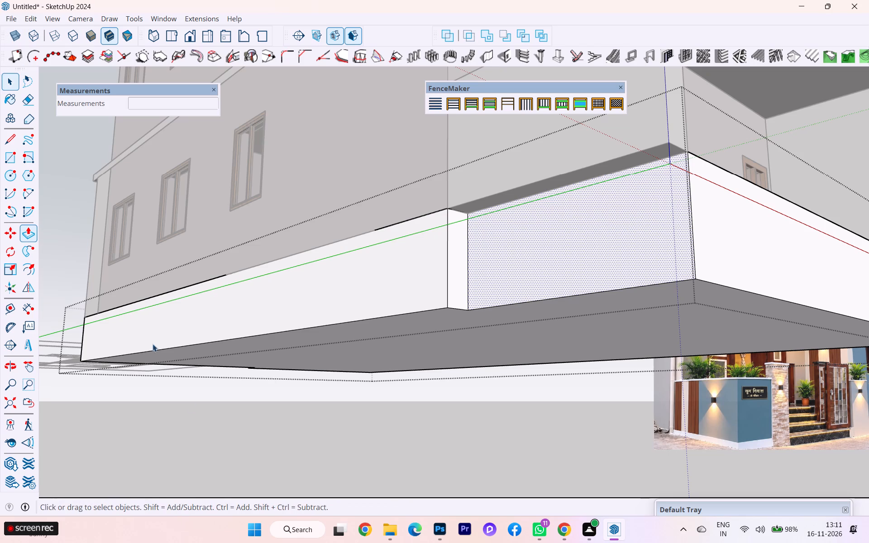
left_click(237, 424)
Pull the low side wall's underside down 3' 1", push it back 13/16" to the plinth's base, and finish editing the wall.
scroll(558, 235, "up", 3)
double_click(554, 169)
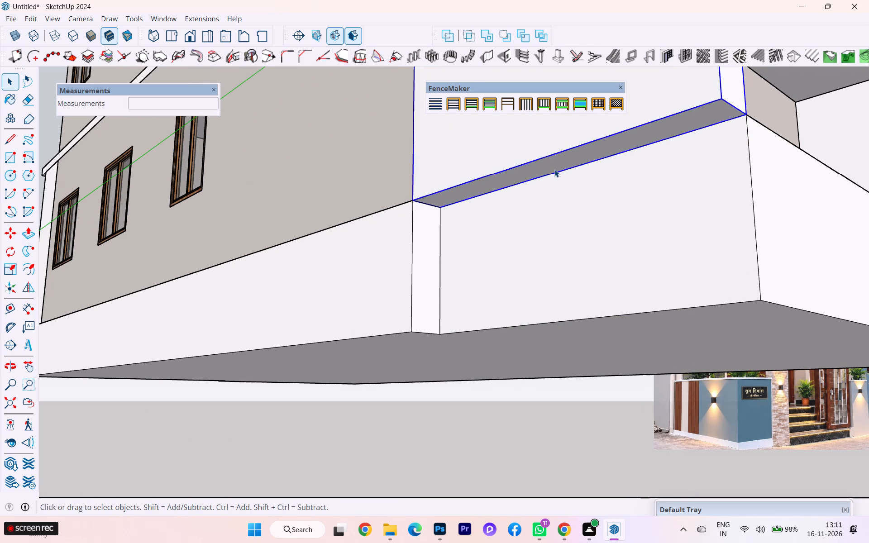
left_click(554, 166)
key("p")
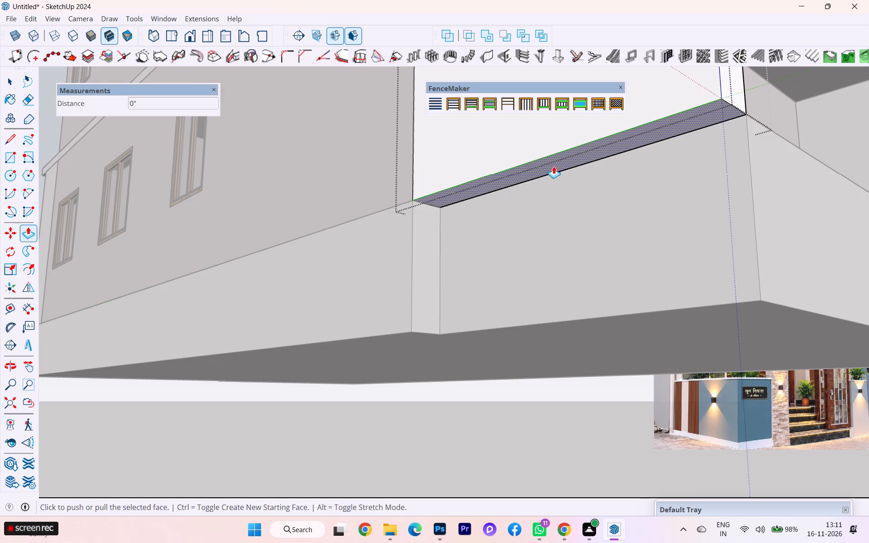
key("Return")
left_click(554, 166)
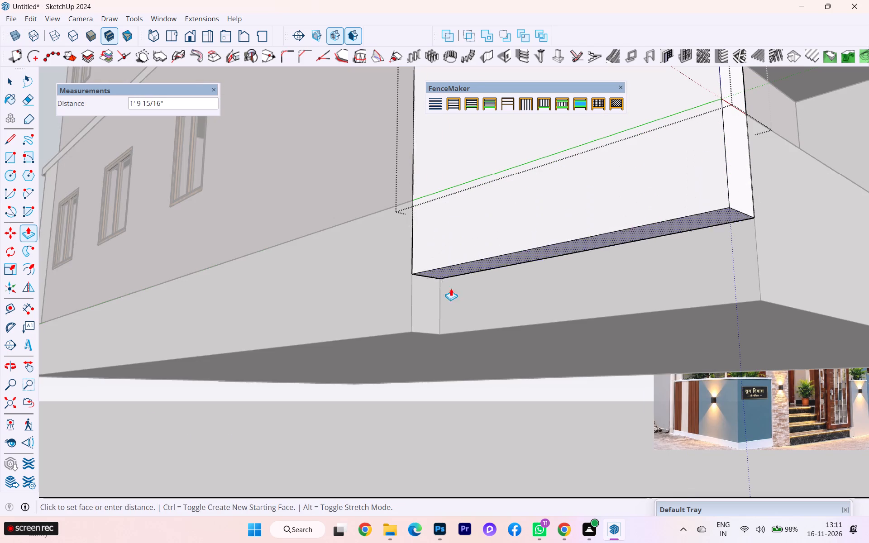
left_click(387, 322)
scroll(436, 361, "up", 3)
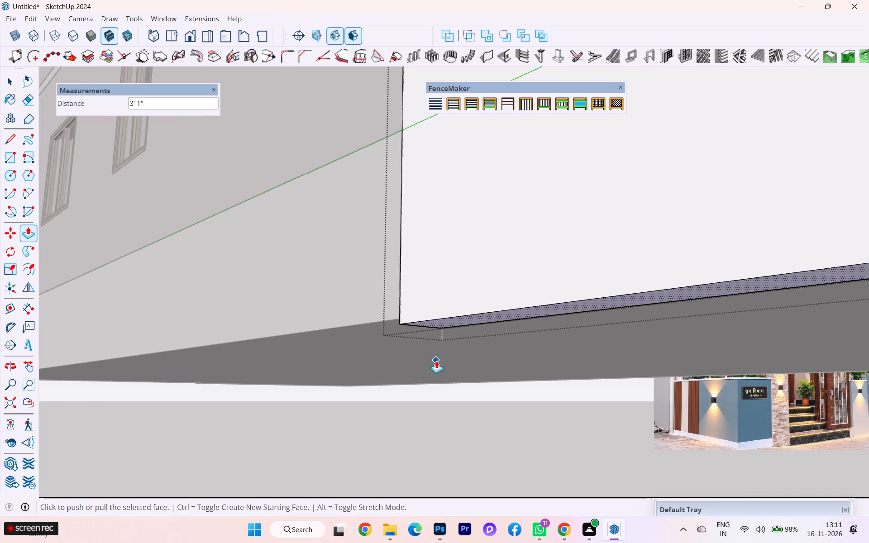
left_click(416, 312)
left_click(377, 306)
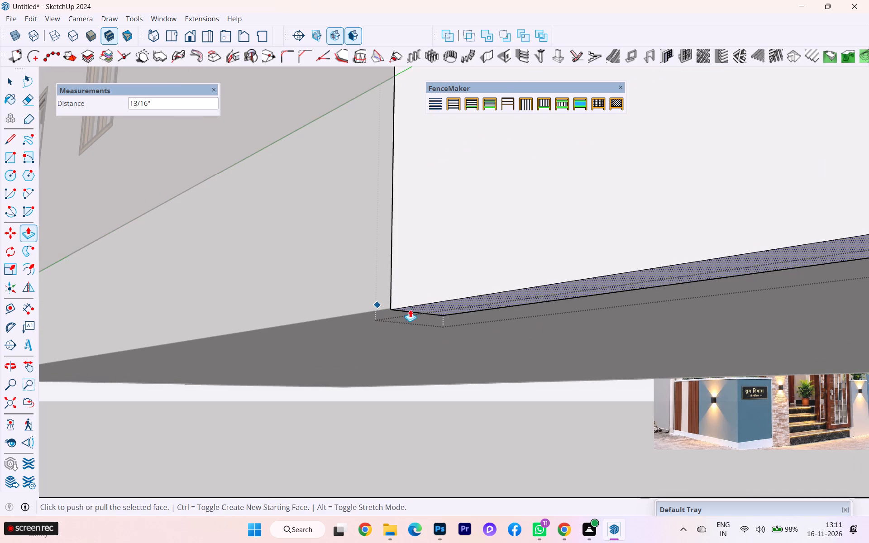
middle_click_drag(638, 324, 444, 378)
scroll(696, 304, "down", 7)
scroll(697, 306, "up", 1)
scroll(713, 321, "down", 1)
scroll(713, 323, "up", 3)
scroll(713, 325, "down", 2)
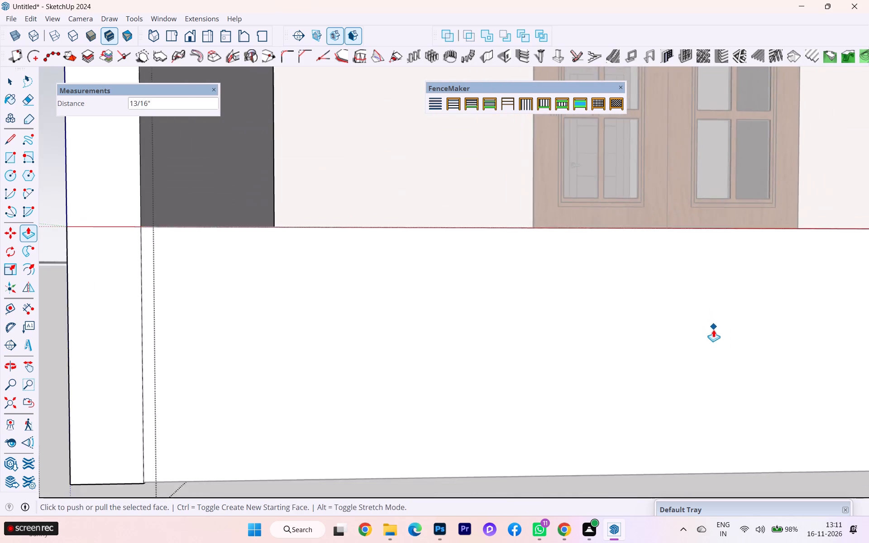
scroll(713, 329, "down", 2)
scroll(713, 333, "up", 1)
scroll(713, 333, "down", 4)
scroll(712, 344, "up", 3)
scroll(712, 345, "down", 1)
left_click(16, 83)
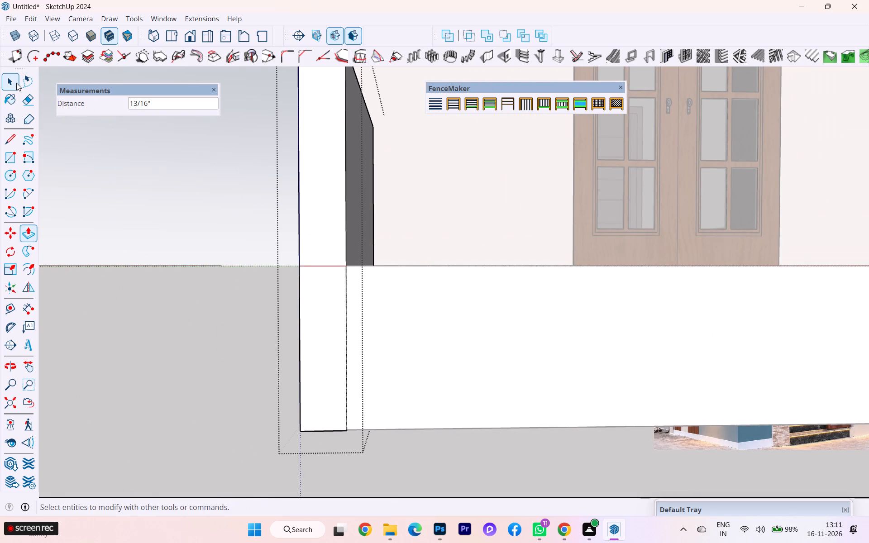
left_click(105, 264)
Examine the extended side wall and the porch front against the reference photo.
scroll(330, 301, "down", 4)
middle_click_drag(342, 327, 334, 371)
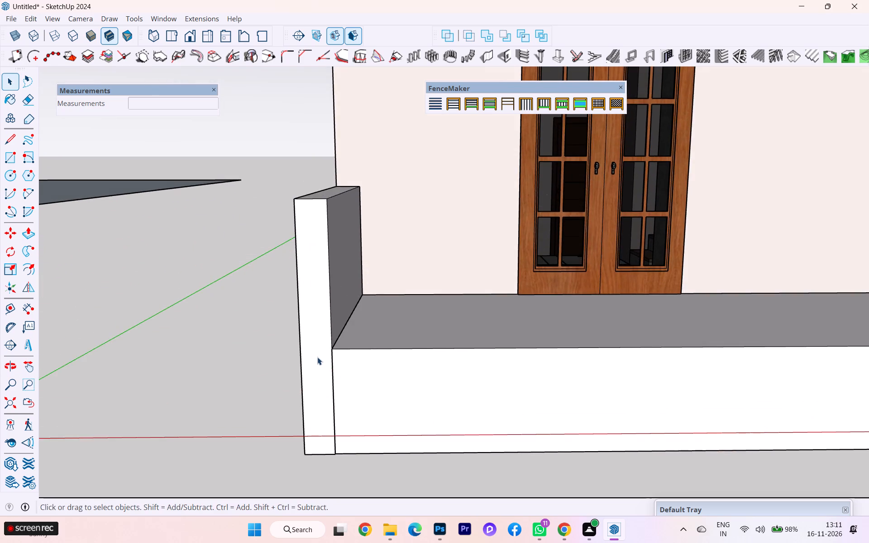
scroll(316, 356, "down", 6)
scroll(316, 356, "up", 1)
scroll(316, 356, "down", 5)
scroll(241, 359, "down", 1)
scroll(241, 359, "up", 1)
scroll(241, 359, "down", 2)
scroll(241, 359, "up", 2)
scroll(240, 359, "down", 2)
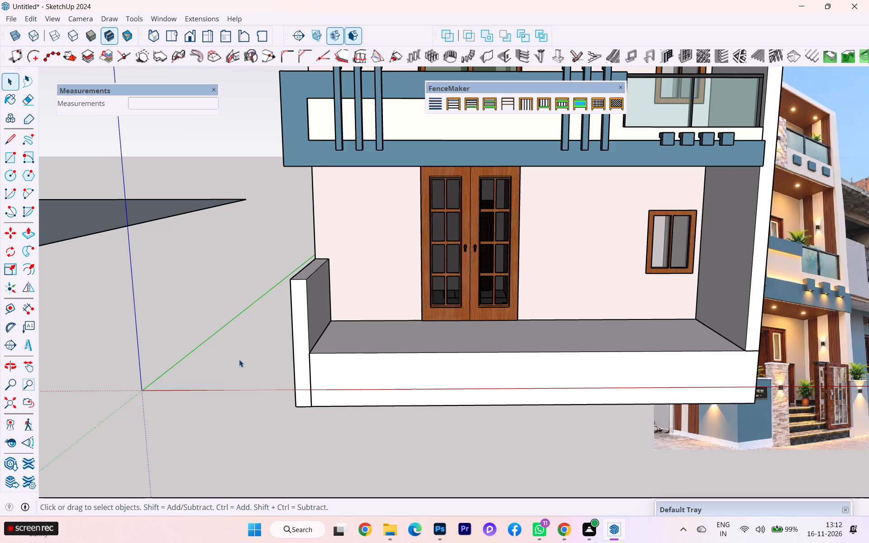
Push the porch plinth's front face back 6" behind the low side wall's front end, and finish editing the plinth.
scroll(239, 359, "up", 1)
scroll(134, 323, "down", 2)
scroll(105, 355, "down", 7)
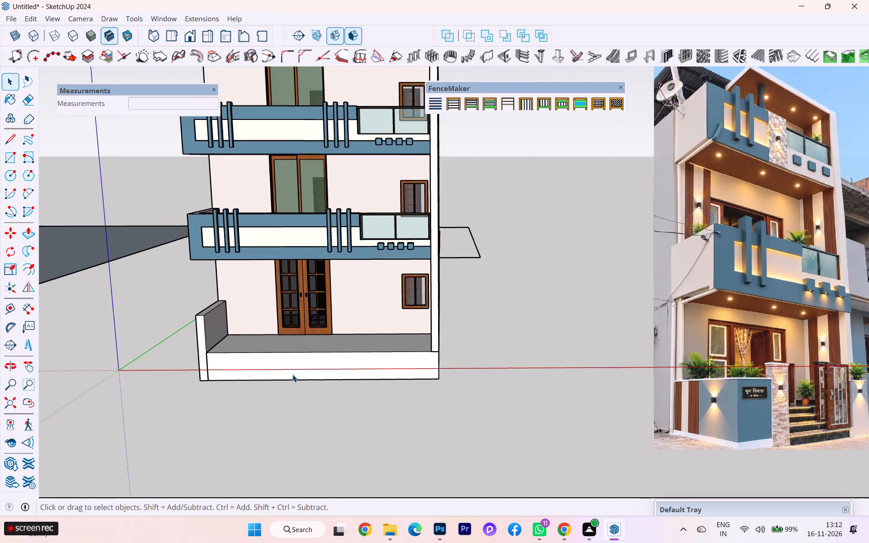
scroll(294, 369, "up", 2)
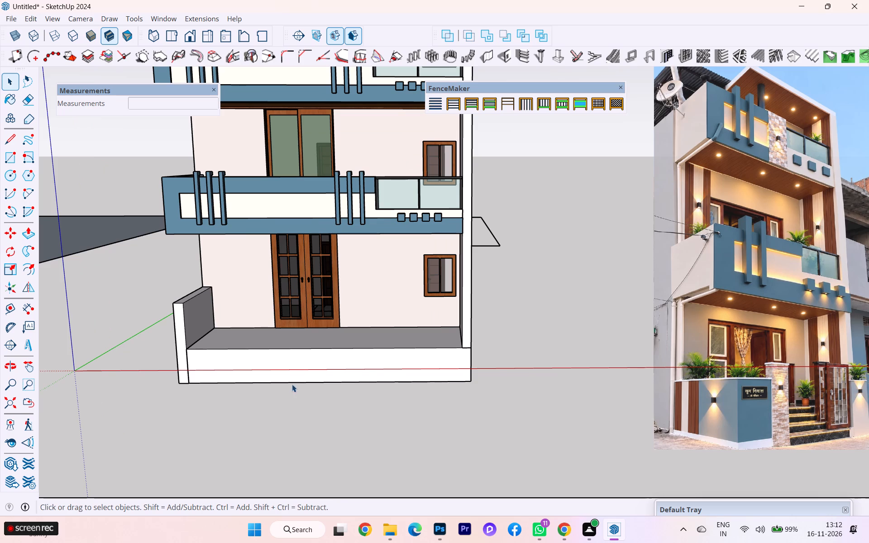
scroll(201, 352, "up", 2)
scroll(201, 352, "down", 1)
scroll(201, 352, "up", 1)
left_click(207, 370)
double_click(212, 357)
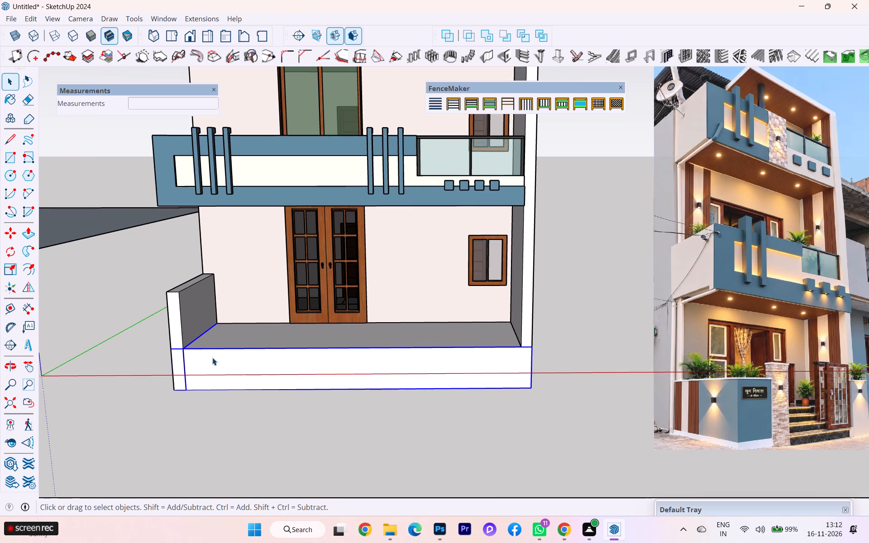
left_click(211, 357)
left_click(210, 361)
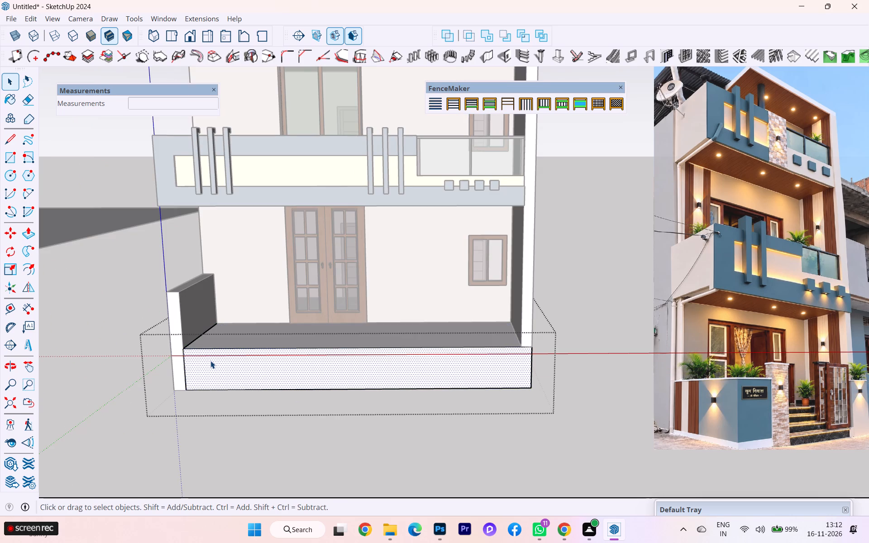
key("p")
key("Return")
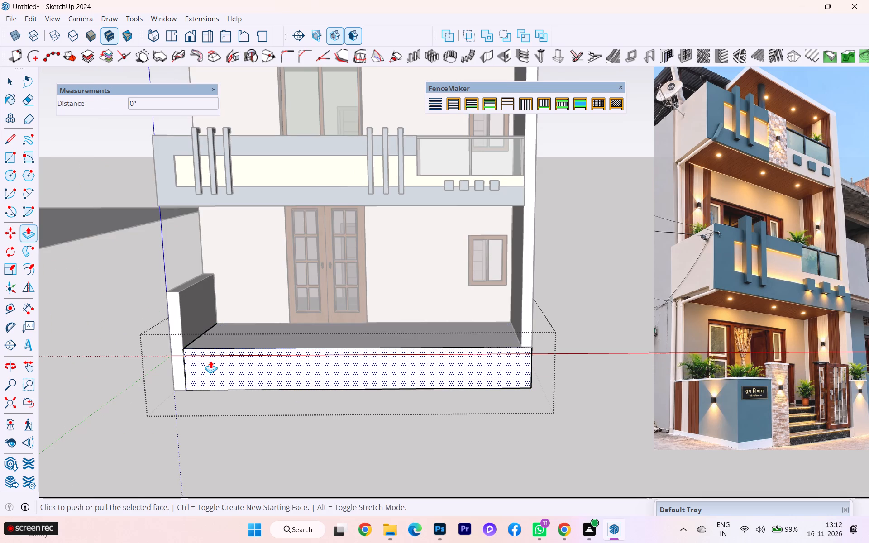
left_click(210, 361)
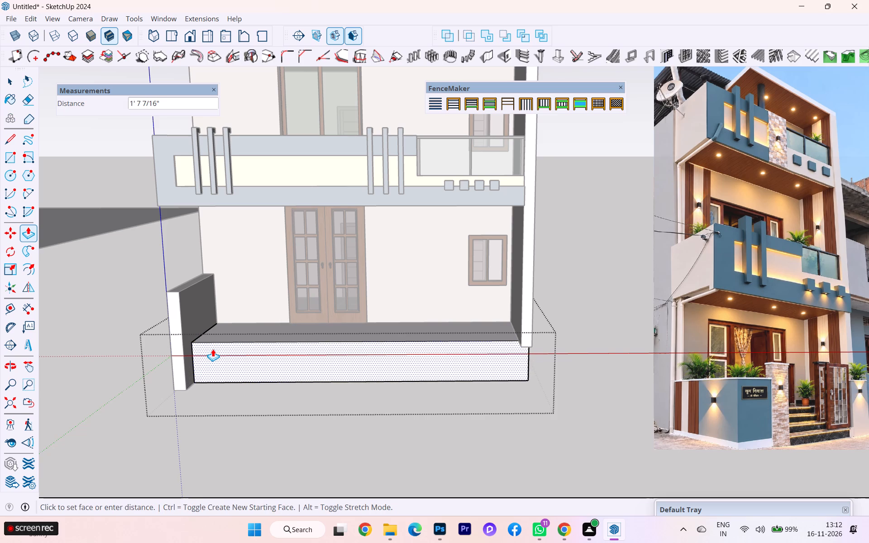
key("6")
key("Return")
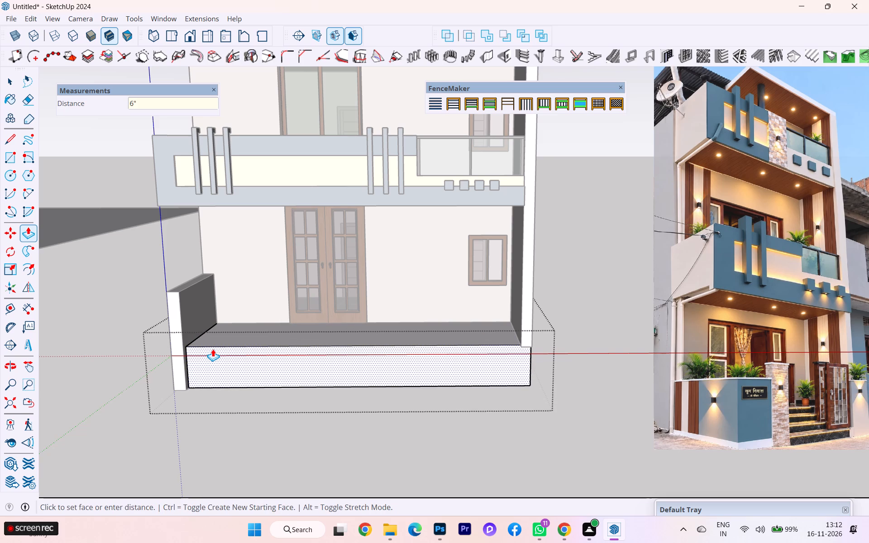
left_click(5, 75)
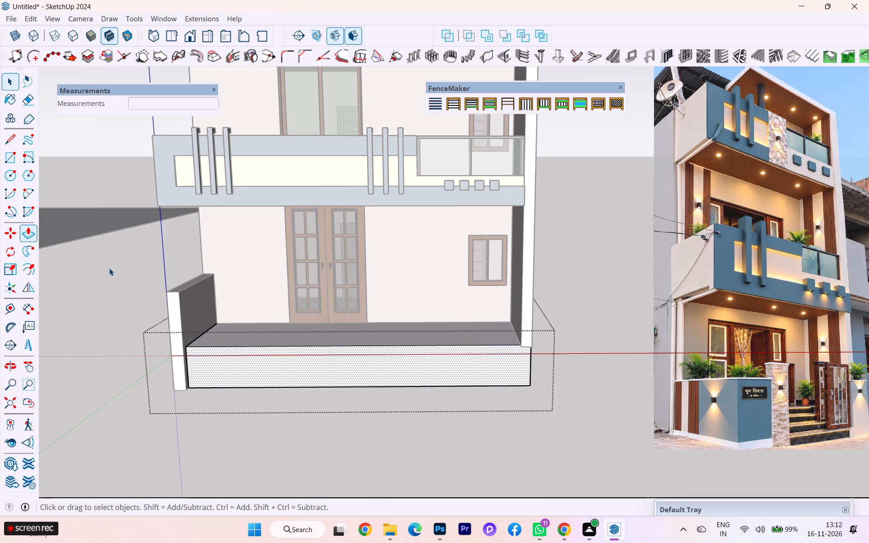
left_click(109, 268)
Open the low side wall for editing and copy its inner front vertical edge 6" back along the inner face to the plinth front.
scroll(187, 352, "up", 3)
scroll(186, 366, "down", 1)
middle_click_drag(175, 370, 107, 373)
scroll(117, 353, "up", 1)
scroll(117, 353, "down", 1)
scroll(117, 353, "up", 2)
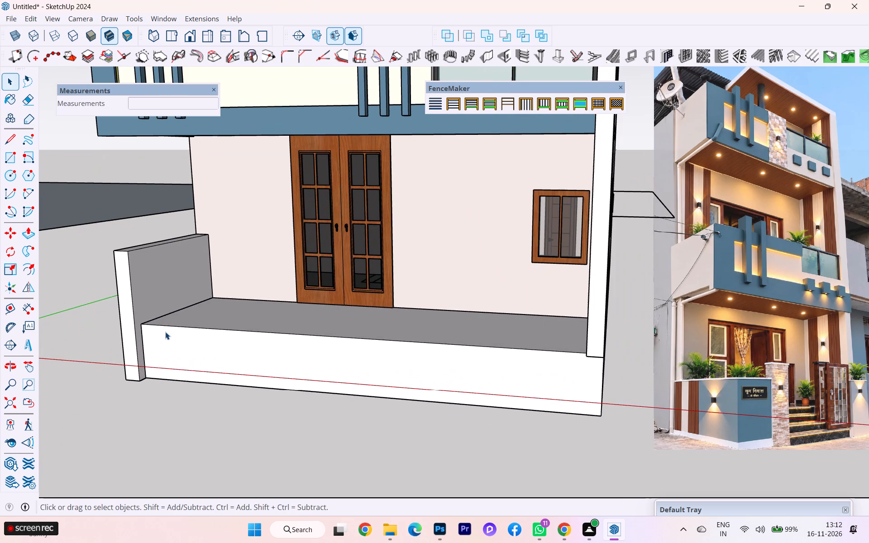
double_click(138, 344)
scroll(138, 344, "up", 4)
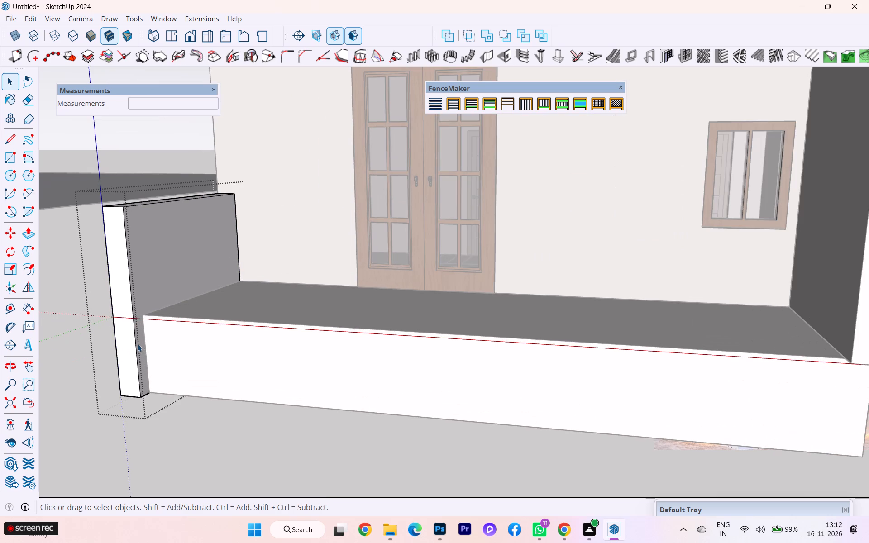
left_click(134, 337)
scroll(134, 337, "up", 4)
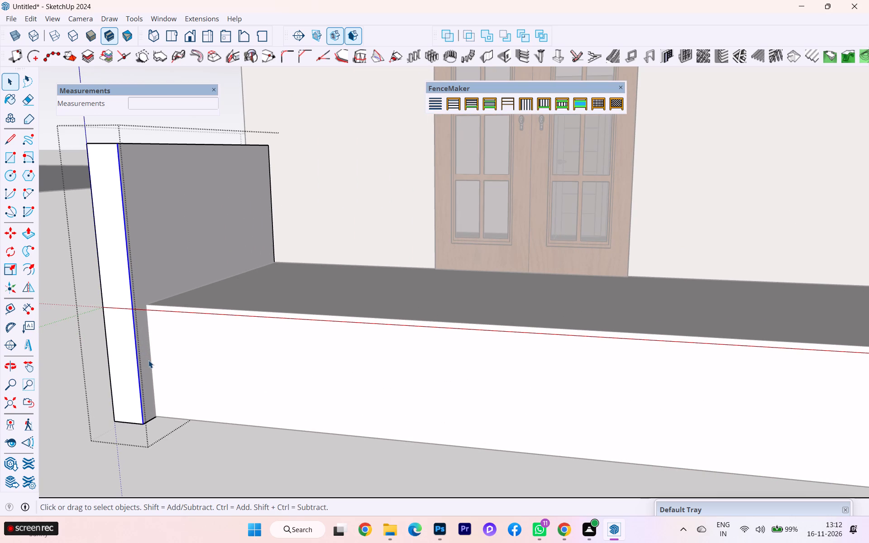
key("m")
key("Return")
left_click(139, 382)
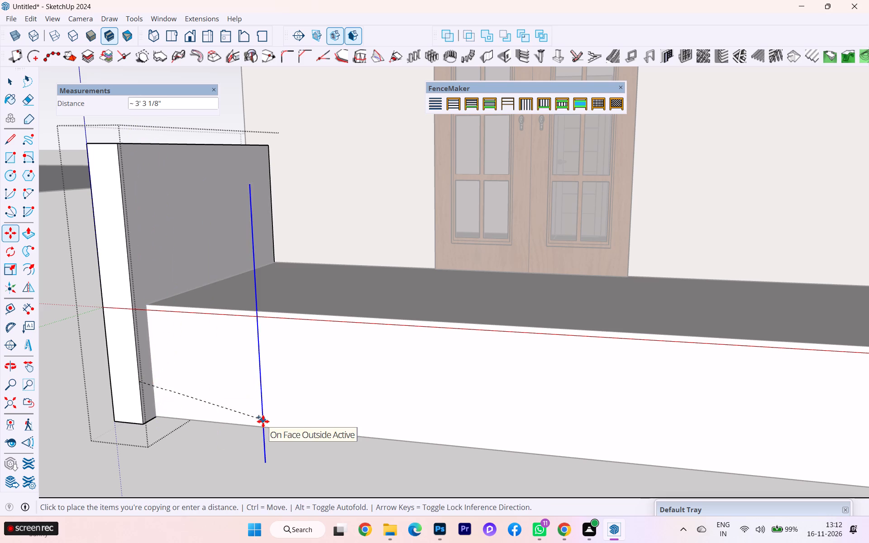
key("Left")
scroll(263, 421, "up", 3)
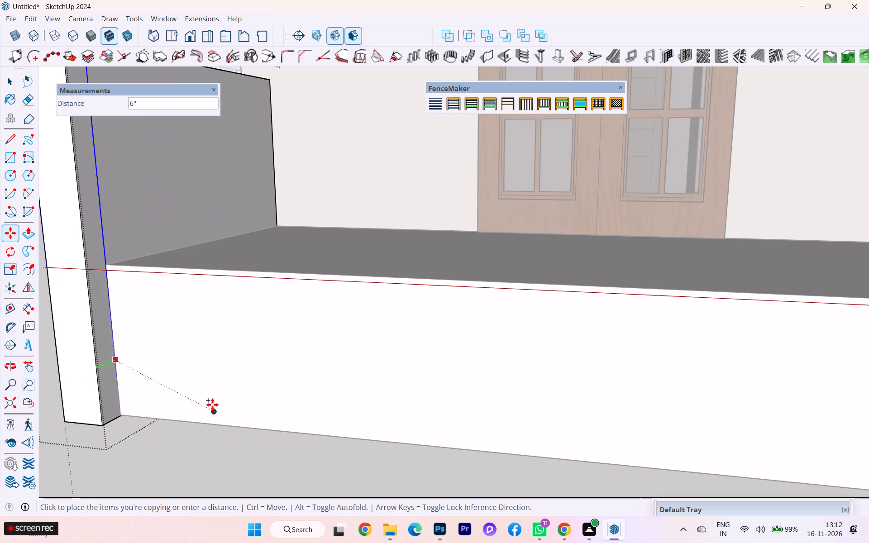
left_click(226, 397)
scroll(278, 414, "down", 3)
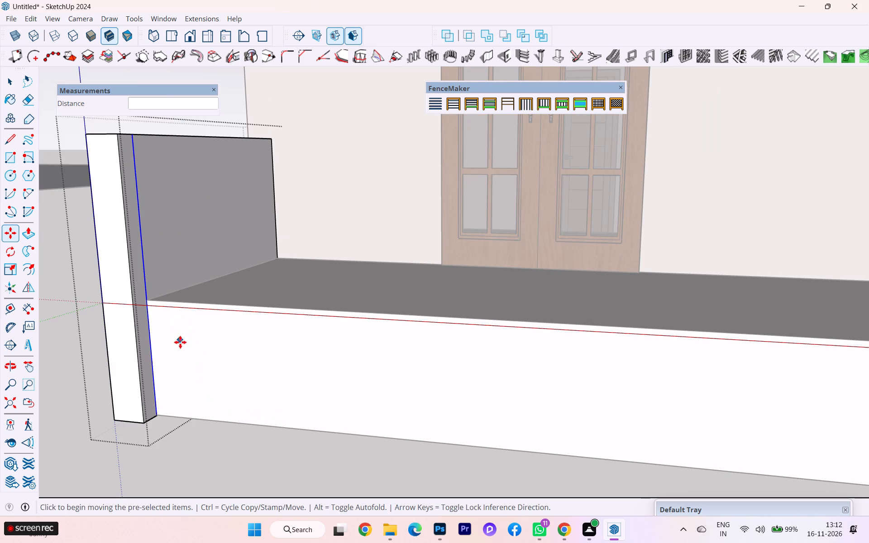
Pull the narrow 6" strip out about 5' 9 5/8" across the plinth front as a front boundary wall, and finish editing the wall.
key("p")
left_click(140, 276)
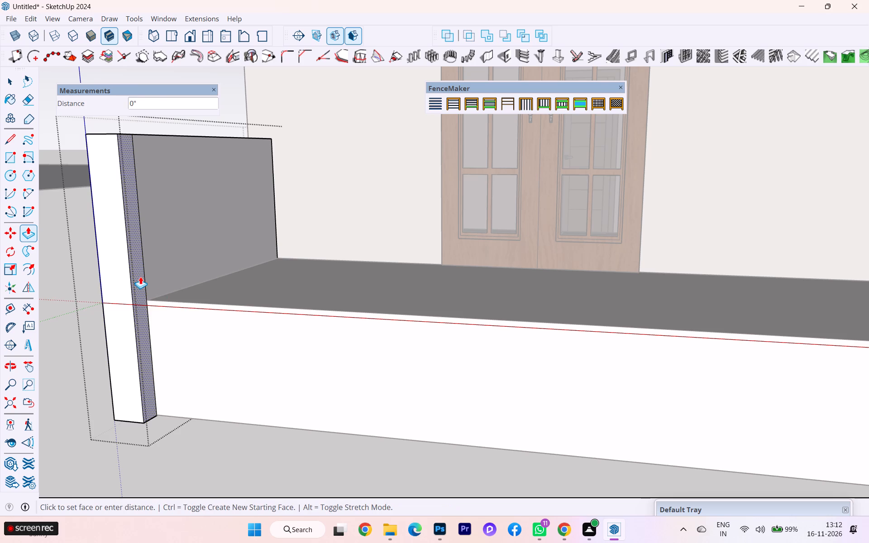
scroll(255, 354, "down", 7)
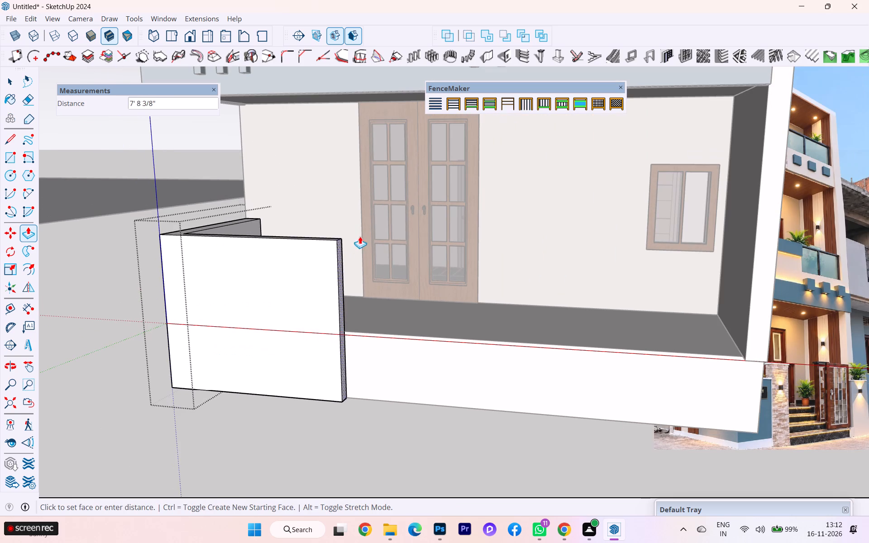
left_click(360, 212)
scroll(17, 354, "down", 2)
middle_click_drag(23, 360, 110, 369)
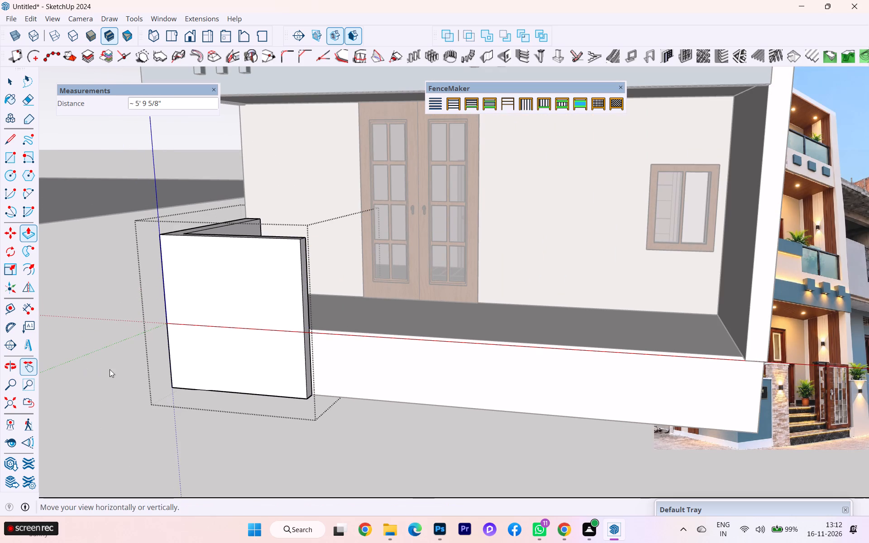
middle_click_drag(110, 369, 207, 369)
middle_click_drag(209, 362, 327, 376)
scroll(305, 363, "down", 4)
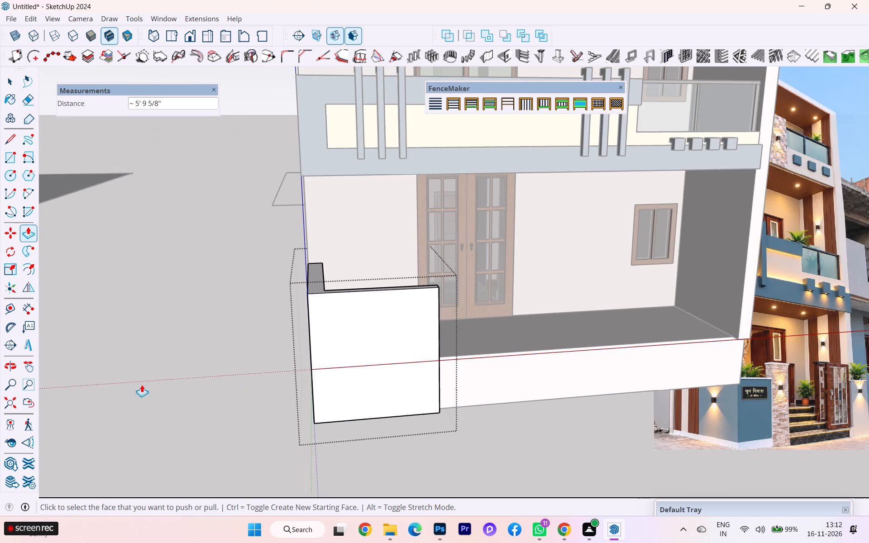
middle_click_drag(183, 385, 238, 463)
scroll(235, 452, "down", 1)
scroll(441, 410, "up", 4)
scroll(387, 388, "down", 3)
scroll(336, 376, "down", 1)
scroll(336, 376, "up", 1)
scroll(336, 376, "down", 1)
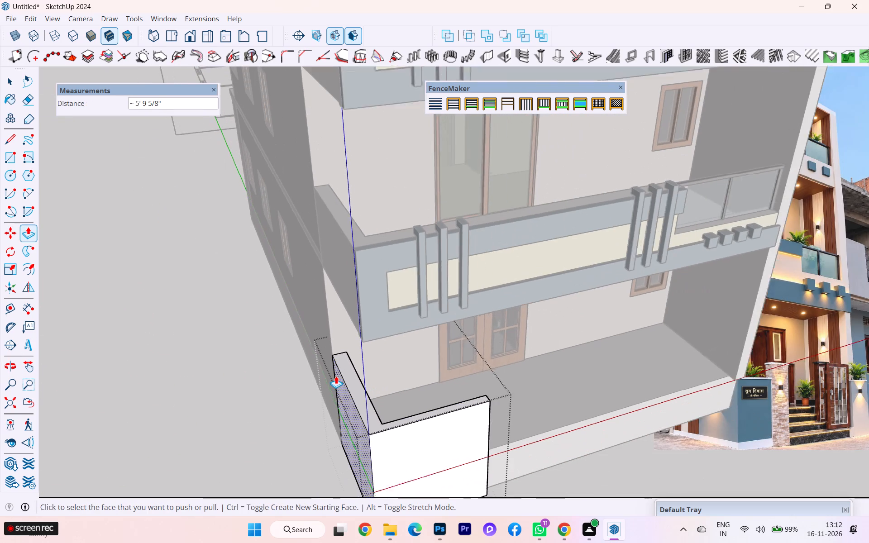
scroll(336, 376, "down", 1)
left_click(11, 78)
left_click(116, 198)
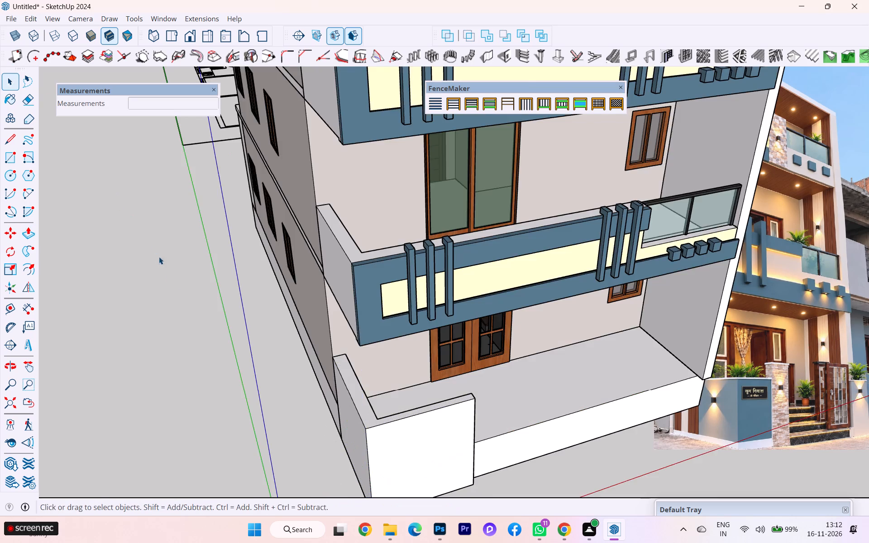
Examine the L-shaped boundary wall and the remaining open plinth front from several angles against the reference photo.
scroll(176, 292, "down", 2)
scroll(167, 288, "up", 1)
scroll(165, 287, "down", 1)
scroll(283, 331, "down", 3)
middle_click_drag(323, 416, 336, 396)
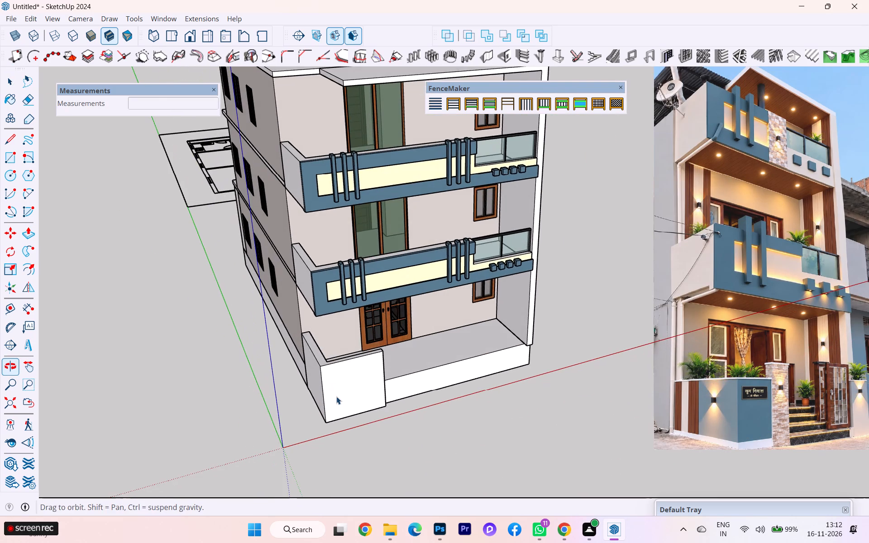
scroll(344, 368, "up", 10)
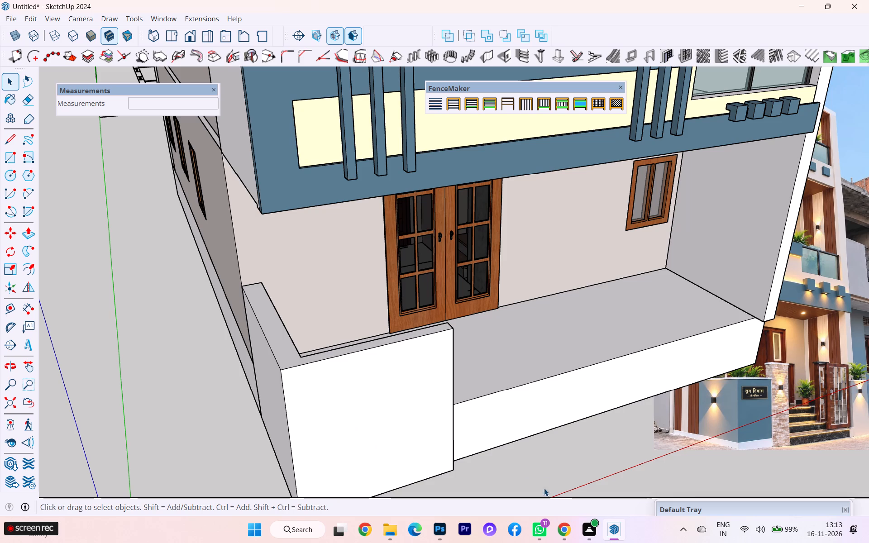
scroll(610, 449, "down", 1)
middle_click_drag(594, 451, 441, 428)
scroll(298, 348, "up", 4)
scroll(289, 354, "down", 2)
scroll(285, 357, "up", 1)
scroll(284, 358, "down", 1)
scroll(223, 375, "down", 2)
middle_click_drag(231, 370, 239, 364)
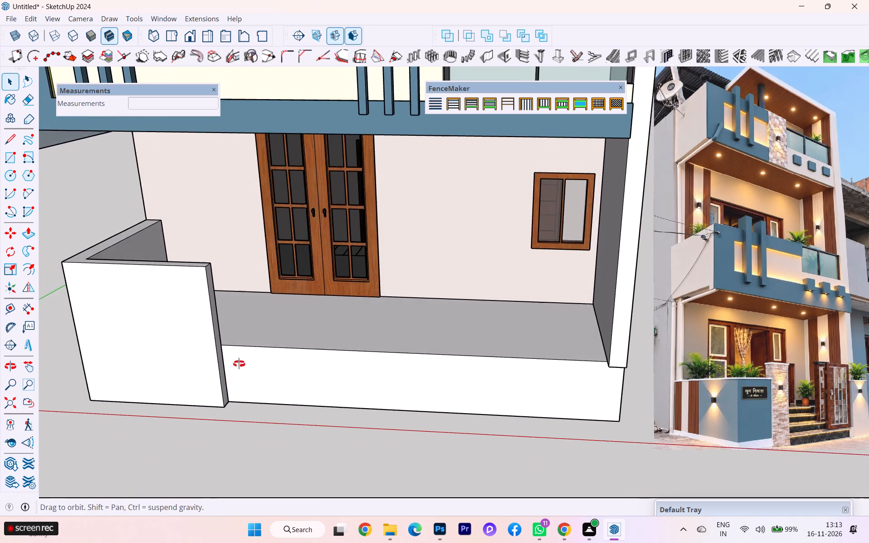
middle_click_drag(239, 364, 265, 357)
scroll(277, 357, "down", 5)
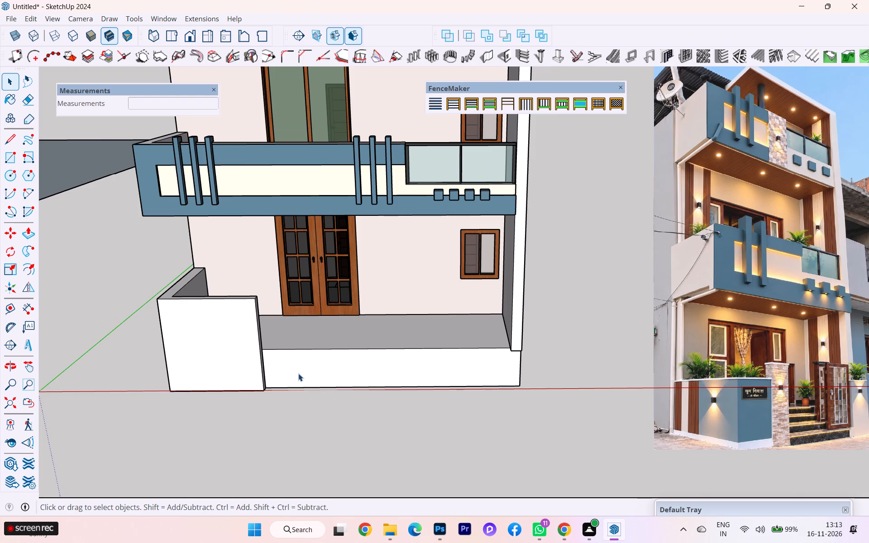
scroll(299, 374, "up", 2)
scroll(299, 374, "down", 2)
scroll(299, 374, "up", 2)
scroll(299, 374, "down", 1)
scroll(299, 374, "up", 3)
middle_click_drag(264, 374, 273, 386)
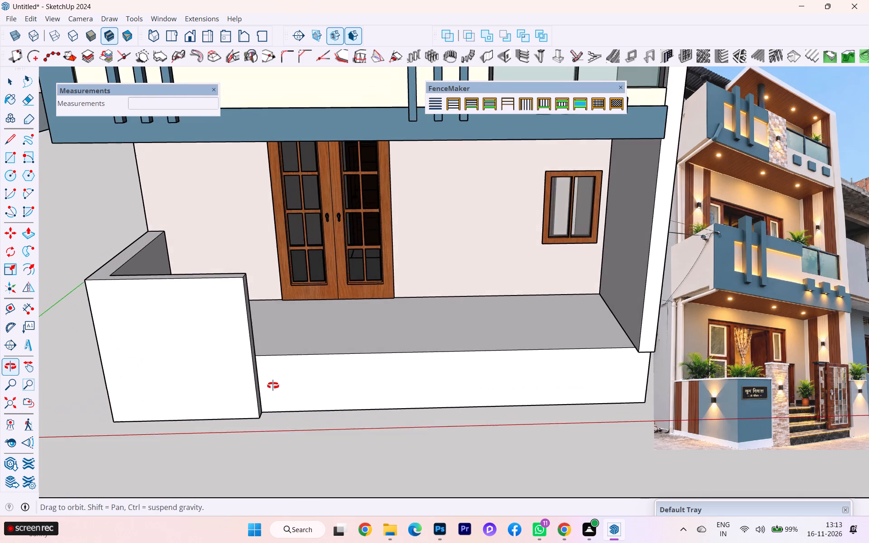
middle_click_drag(273, 386, 273, 386)
scroll(273, 386, "up", 2)
scroll(274, 388, "down", 3)
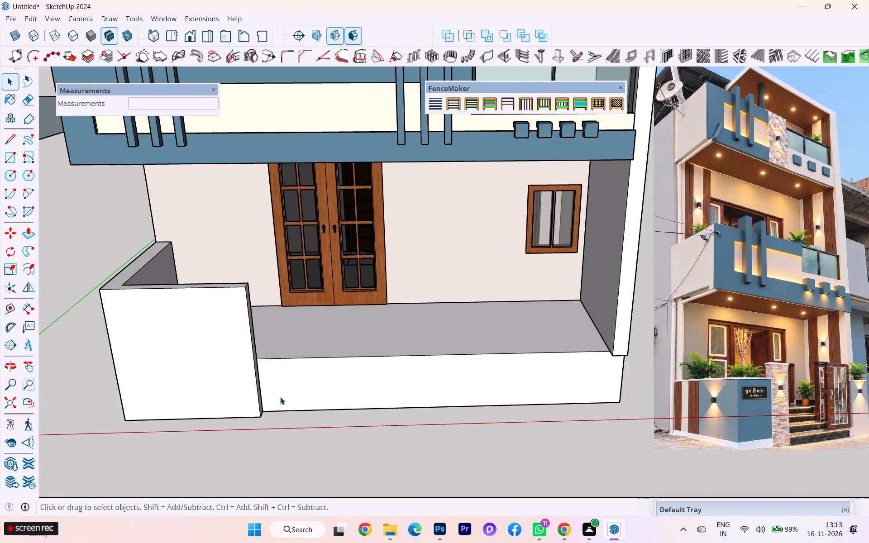
scroll(280, 397, "up", 3)
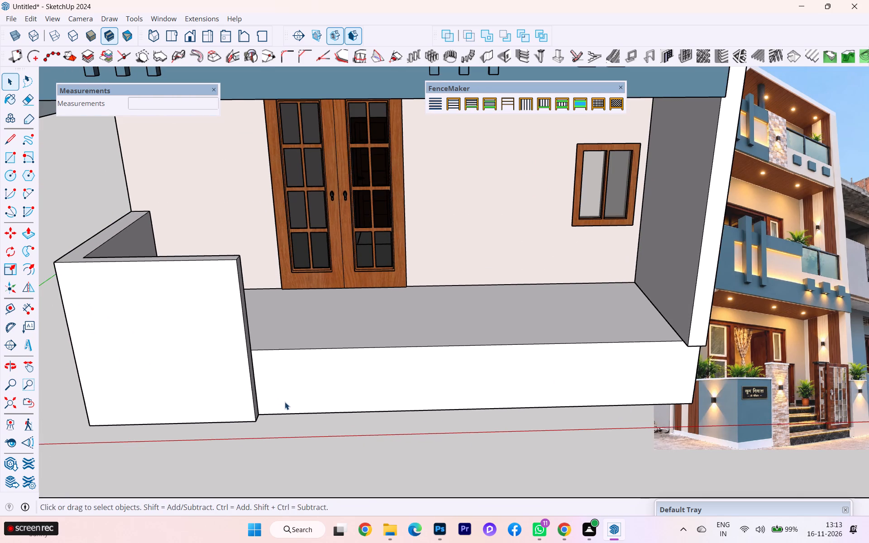
scroll(282, 415, "up", 1)
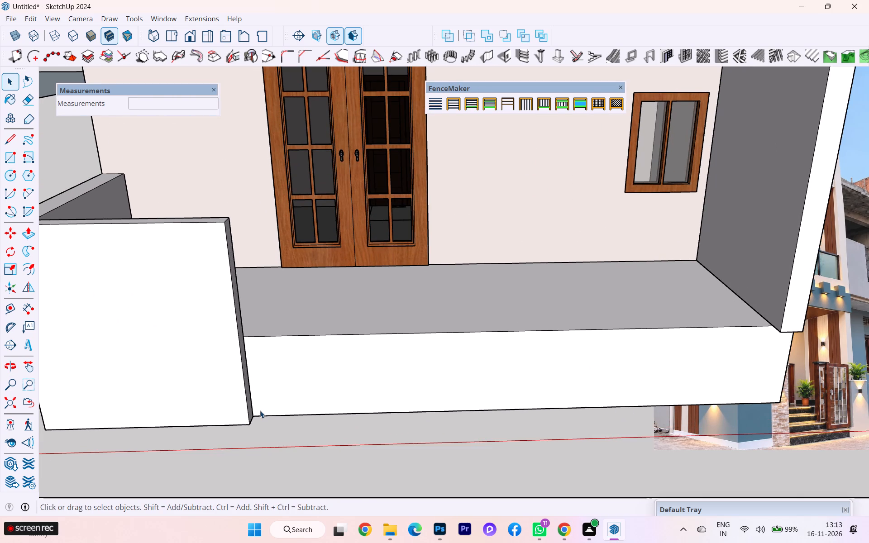
middle_click_drag(252, 411, 193, 425)
scroll(424, 378, "down", 2)
scroll(424, 378, "up", 3)
scroll(424, 378, "down", 1)
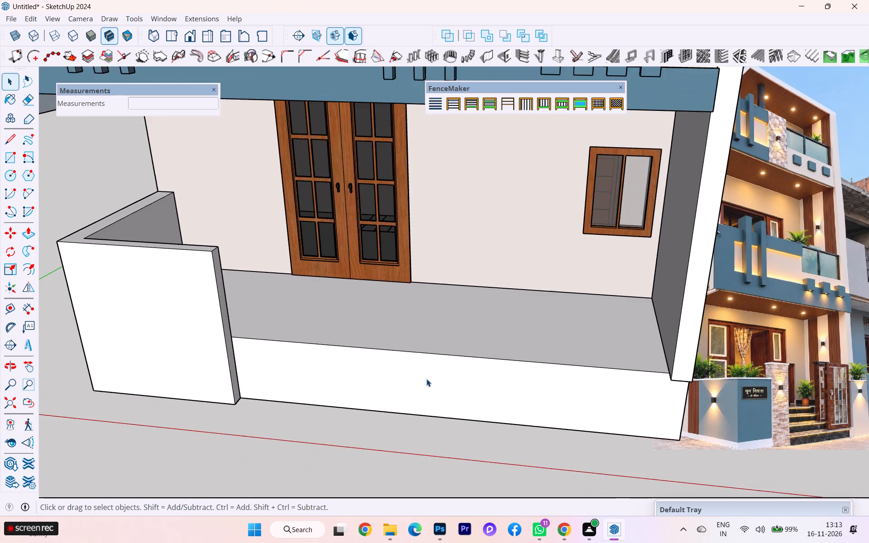
scroll(426, 379, "down", 2)
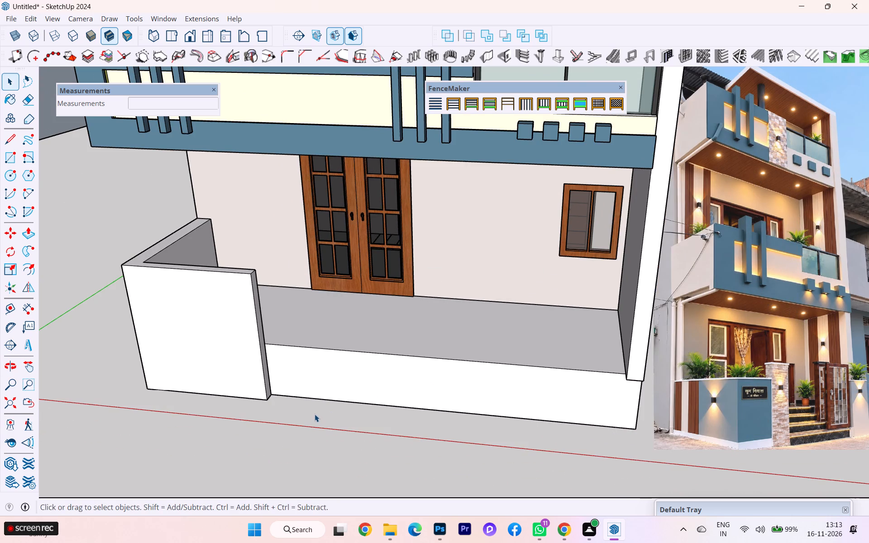
scroll(317, 418, "up", 2)
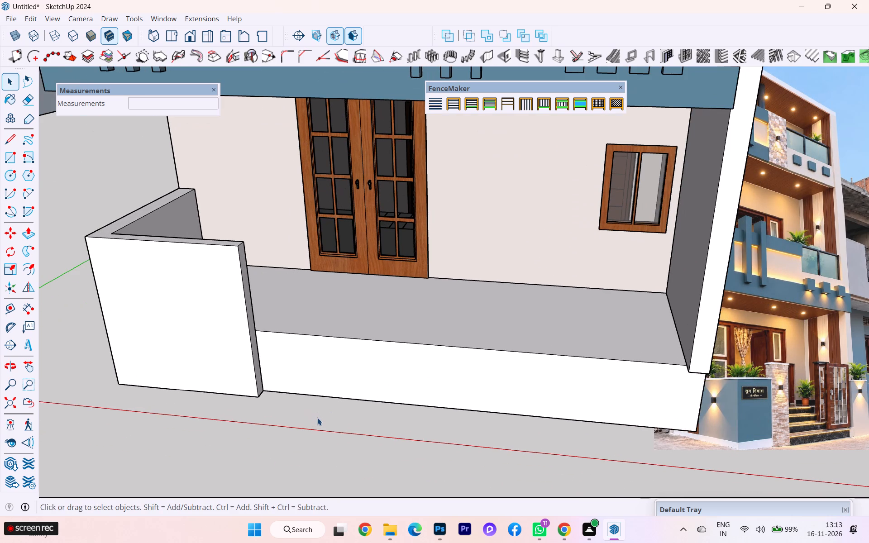
scroll(282, 376, "up", 4)
scroll(282, 369, "down", 4)
scroll(282, 369, "up", 1)
scroll(282, 369, "down", 1)
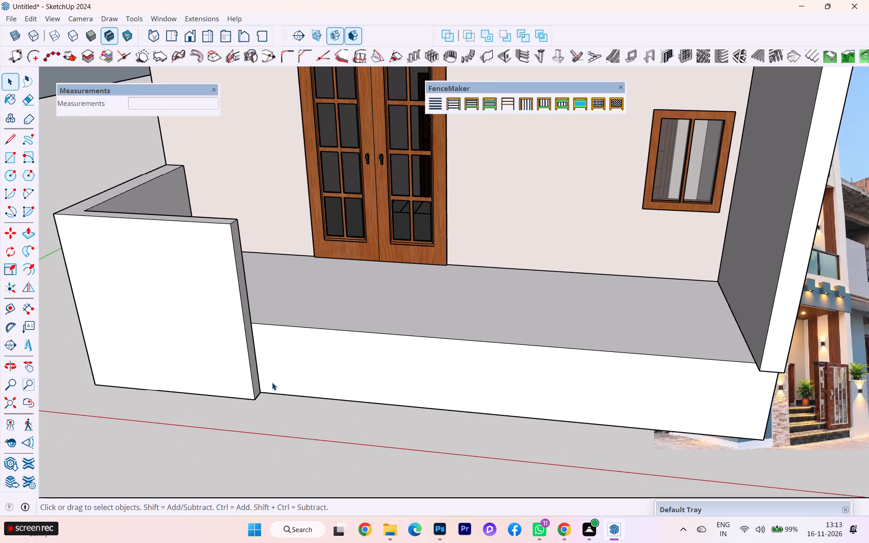
scroll(272, 382, "down", 1)
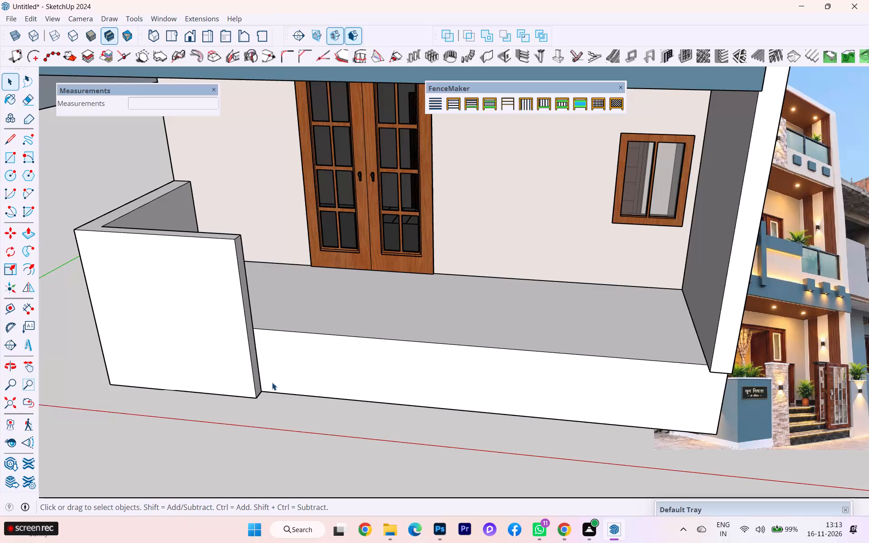
scroll(276, 378, "up", 2)
scroll(276, 376, "down", 1)
scroll(276, 376, "up", 1)
scroll(276, 376, "down", 1)
scroll(276, 376, "up", 2)
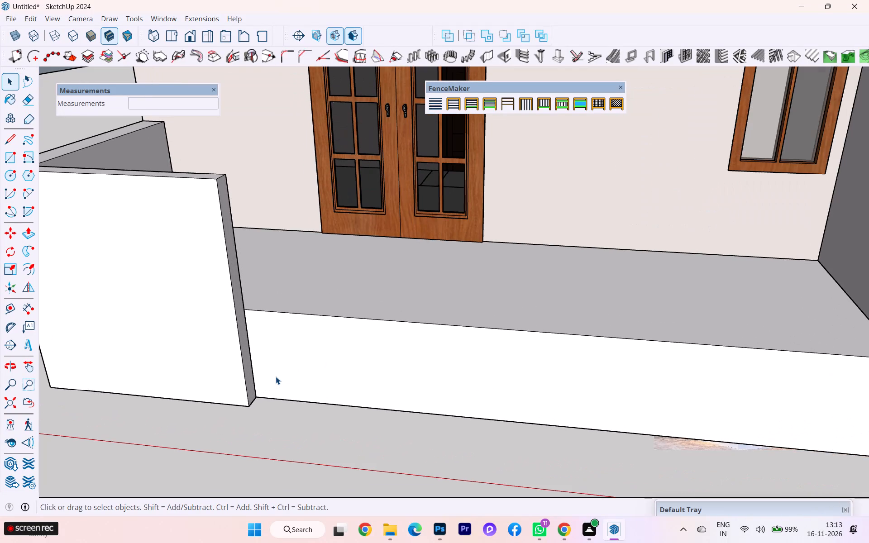
scroll(276, 376, "down", 7)
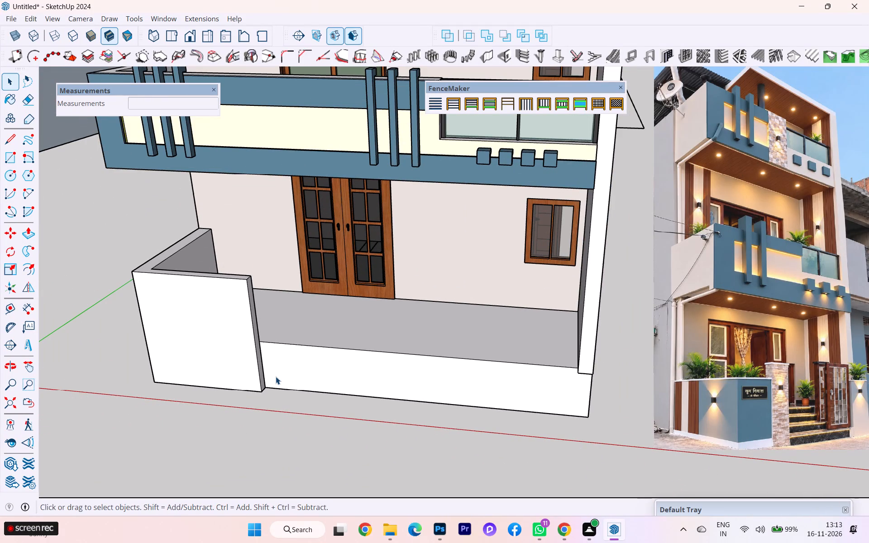
Examine the end of the front boundary wall where it meets the open porch plinth, comparing it with the reference photo.
scroll(276, 376, "up", 3)
middle_click_drag(271, 386, 267, 388)
middle_click_drag(264, 389, 239, 392)
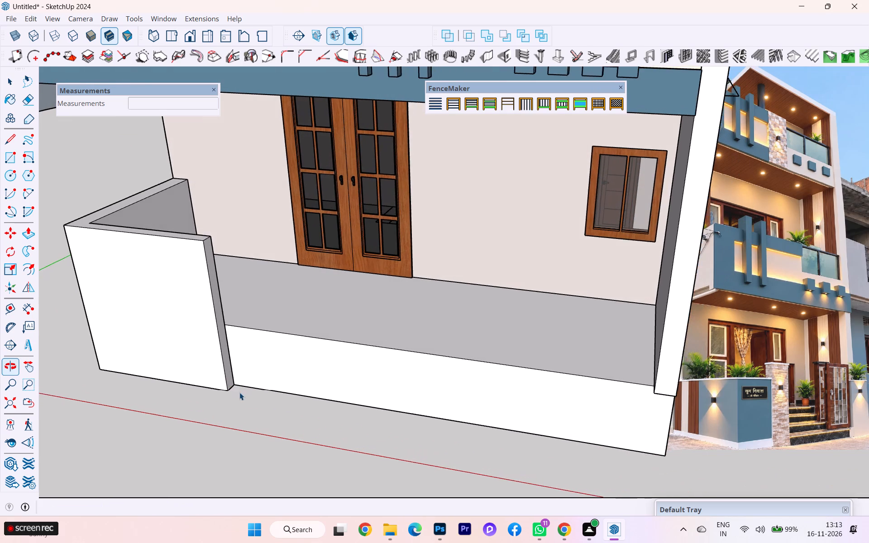
scroll(233, 377, "down", 4)
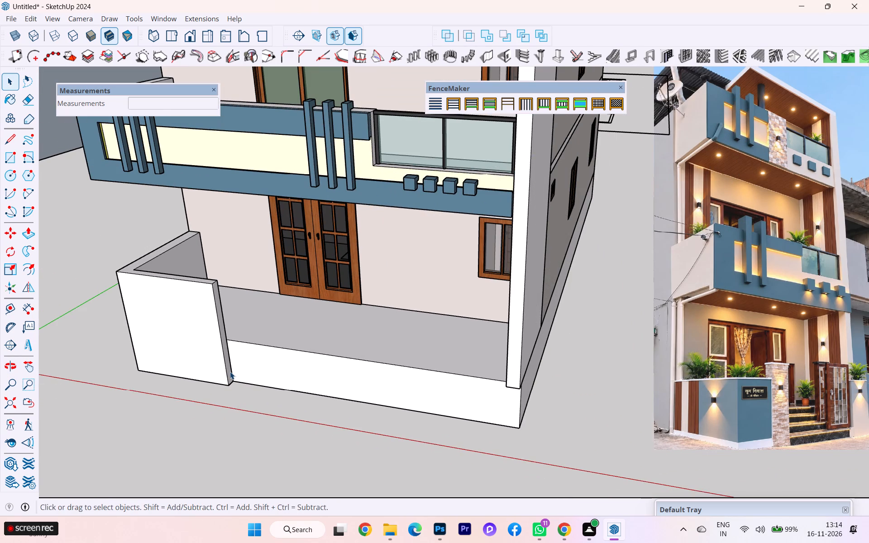
scroll(230, 372, "up", 2)
scroll(230, 372, "down", 2)
scroll(230, 372, "up", 7)
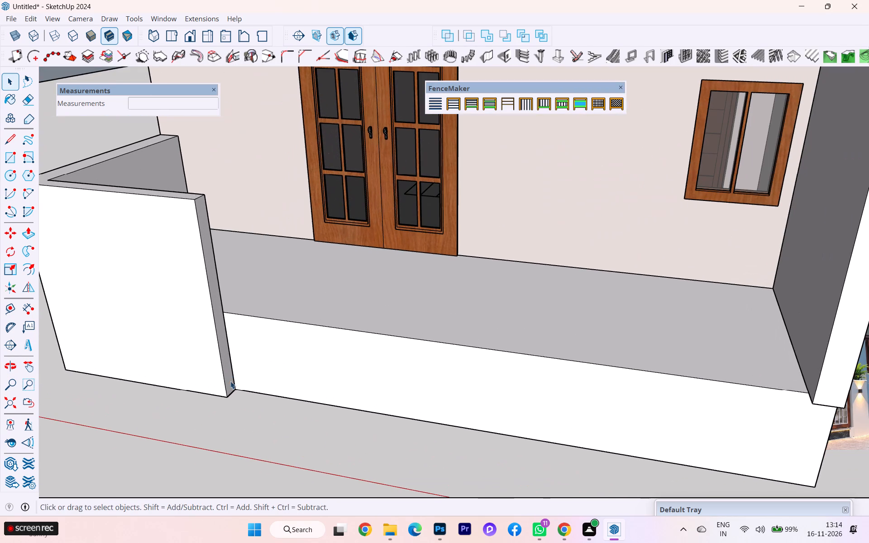
left_click(230, 383)
left_click(234, 408)
scroll(234, 409, "down", 2)
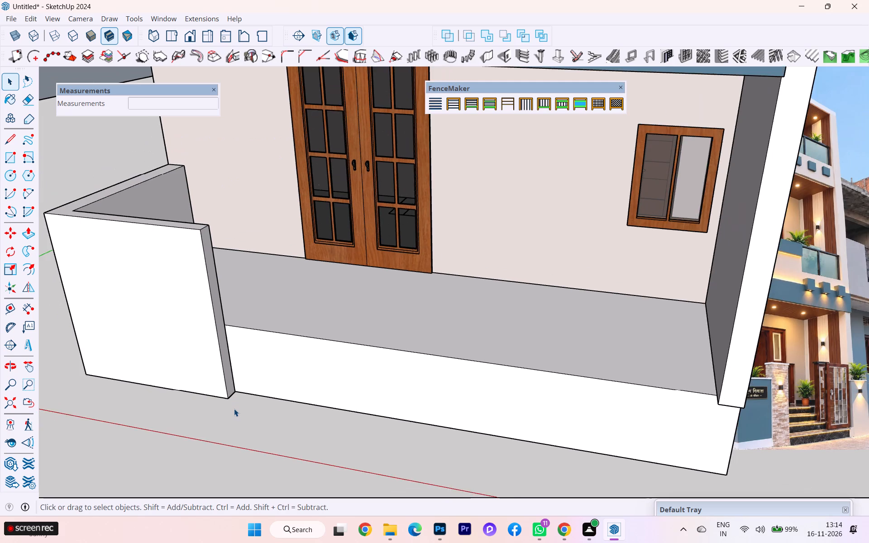
scroll(234, 409, "down", 1)
scroll(187, 364, "down", 2)
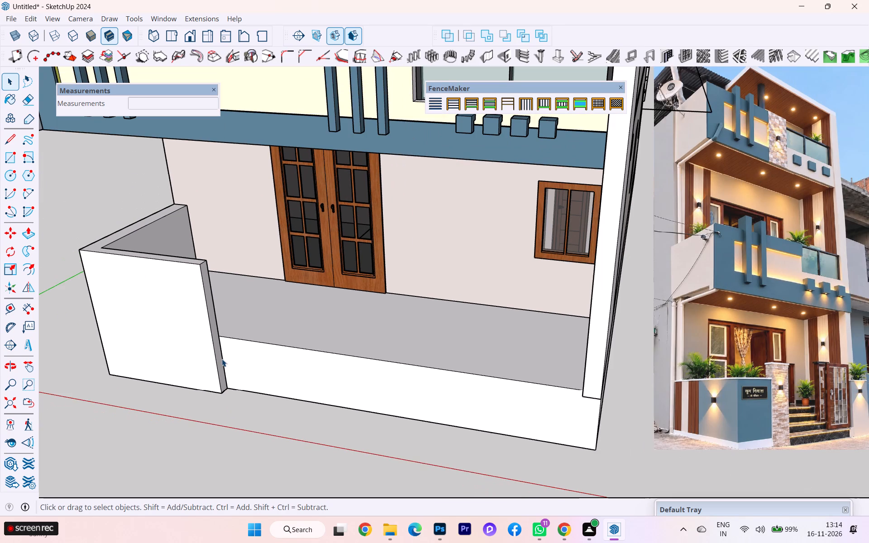
scroll(279, 433, "down", 1)
scroll(279, 433, "up", 1)
scroll(279, 433, "down", 1)
scroll(278, 396, "down", 1)
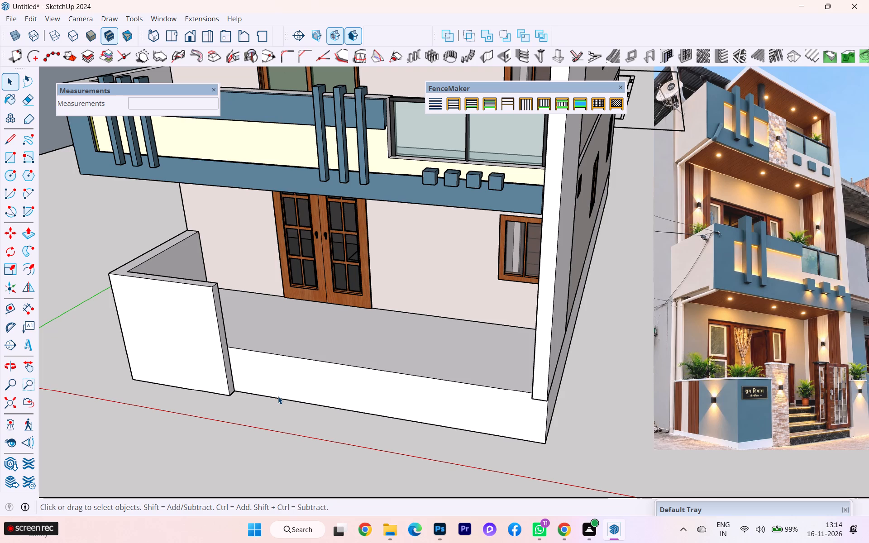
scroll(278, 396, "up", 4)
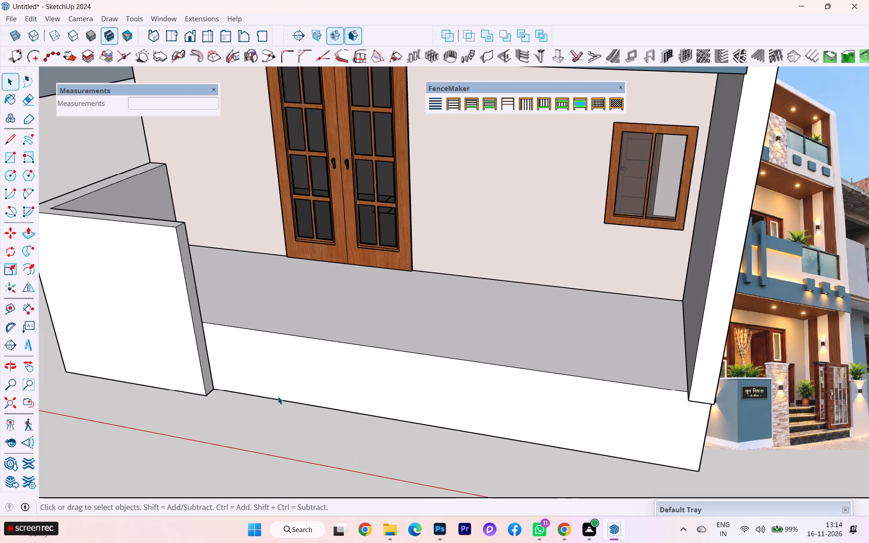
key("Return")
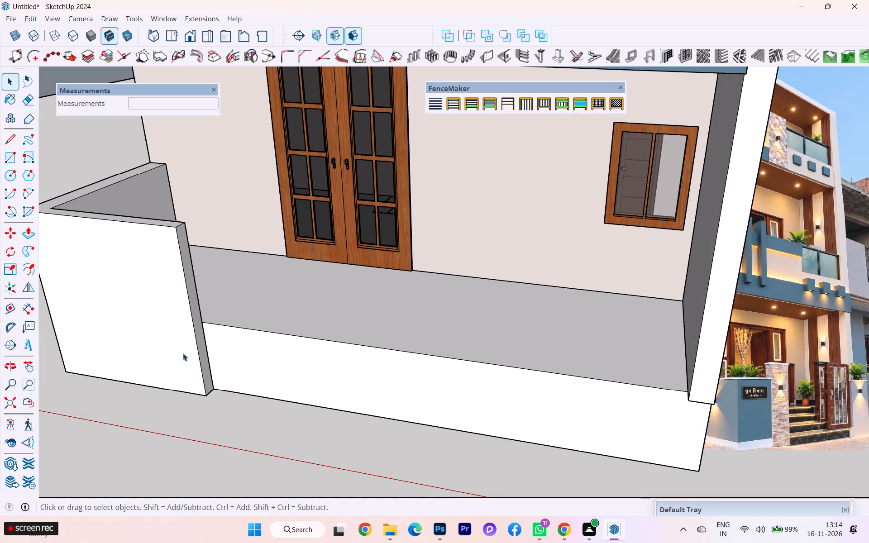
Draw a rectangle about 1' 7 1/8" by 6" on the ground from the front boundary wall's free end, along the plinth front.
left_click(14, 161)
scroll(174, 353, "up", 3)
scroll(200, 376, "down", 1)
scroll(201, 377, "up", 2)
scroll(224, 405, "down", 2)
scroll(224, 405, "up", 2)
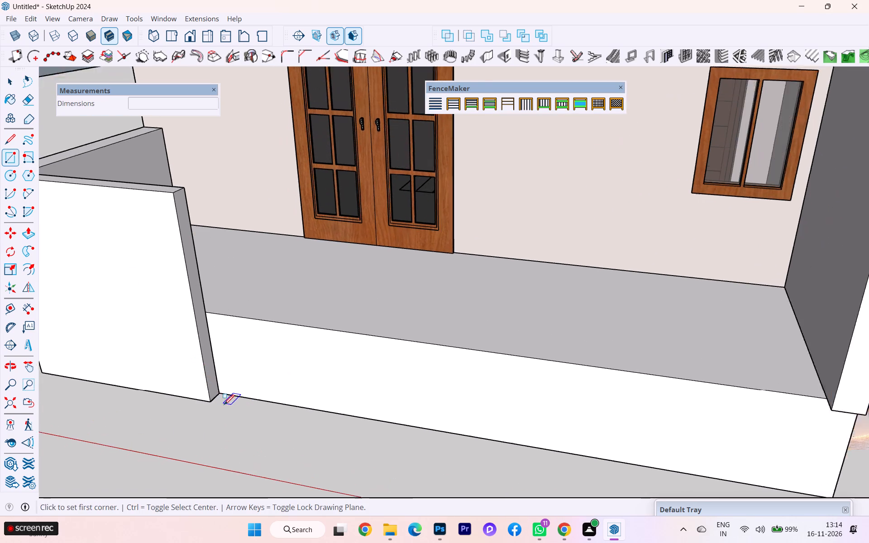
scroll(224, 405, "up", 1)
left_click(205, 399)
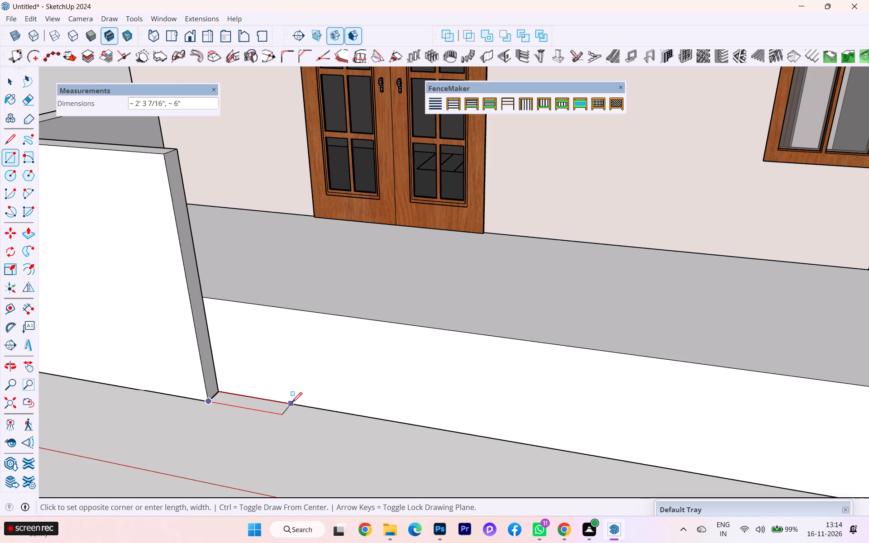
left_click(269, 399)
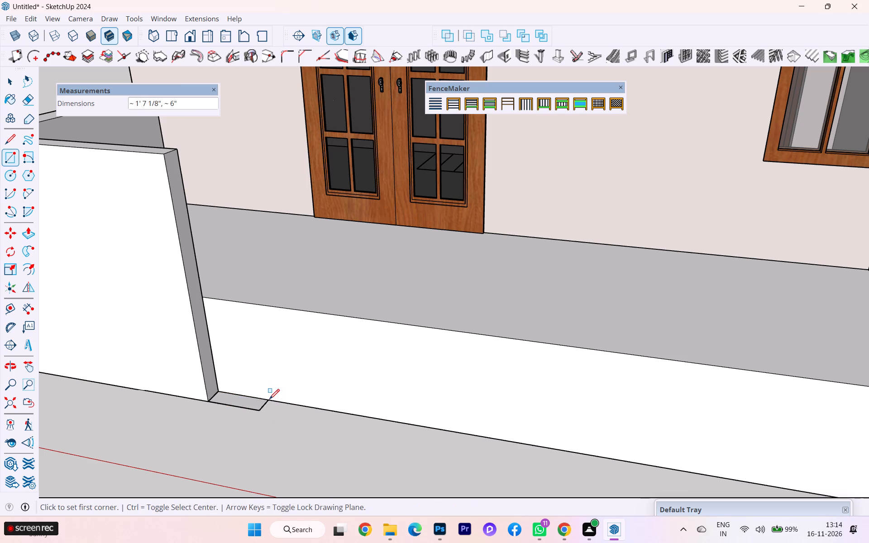
Make the small ground rectangle with its edges a group and open the group for editing.
scroll(239, 410, "up", 3)
scroll(237, 411, "down", 5)
middle_click_drag(187, 432, 202, 434)
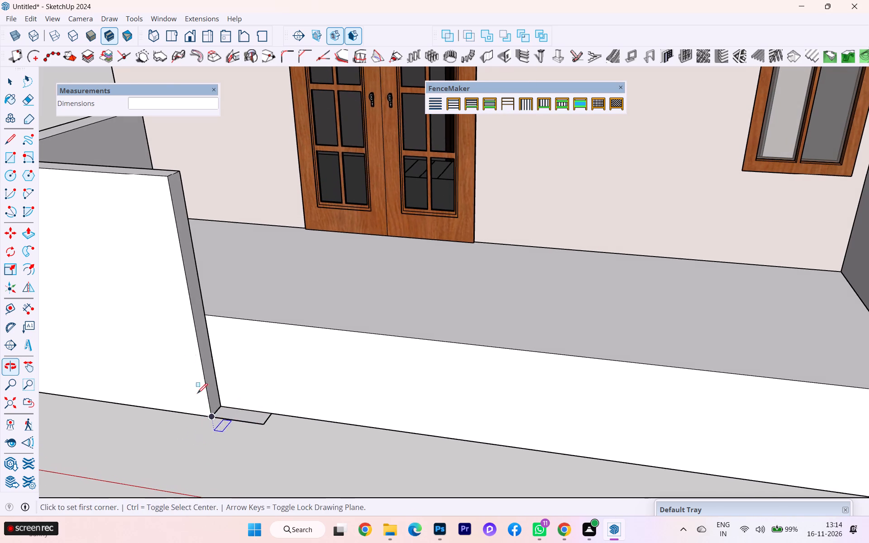
left_click(13, 81)
left_click(240, 414)
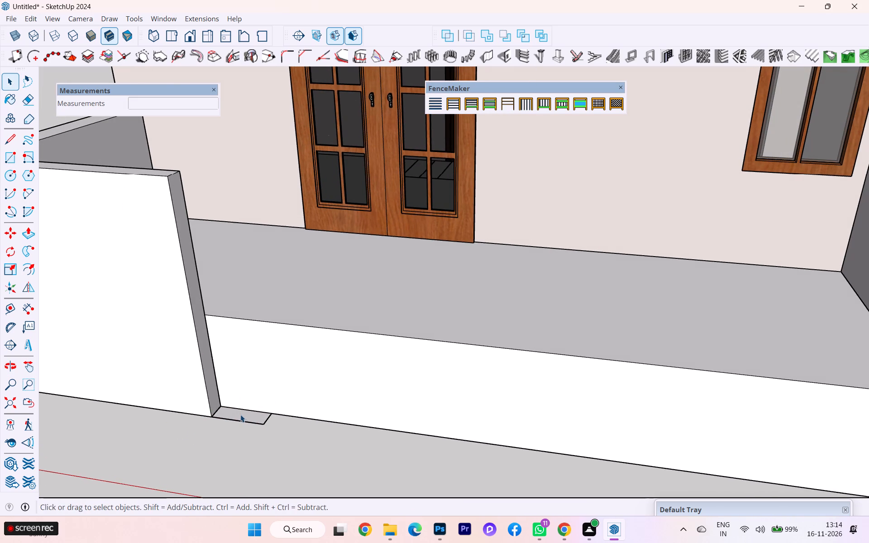
double_click(240, 414)
right_click(240, 414)
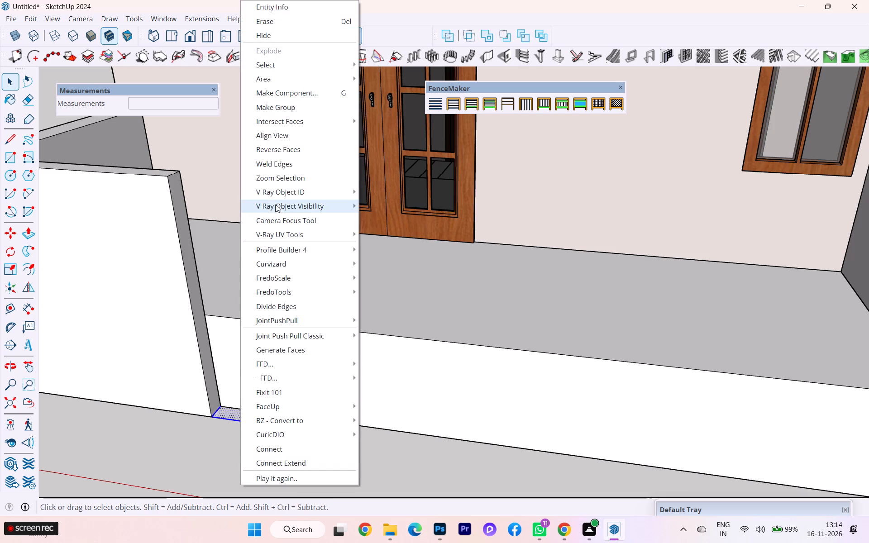
left_click(277, 104)
triple_click(239, 416)
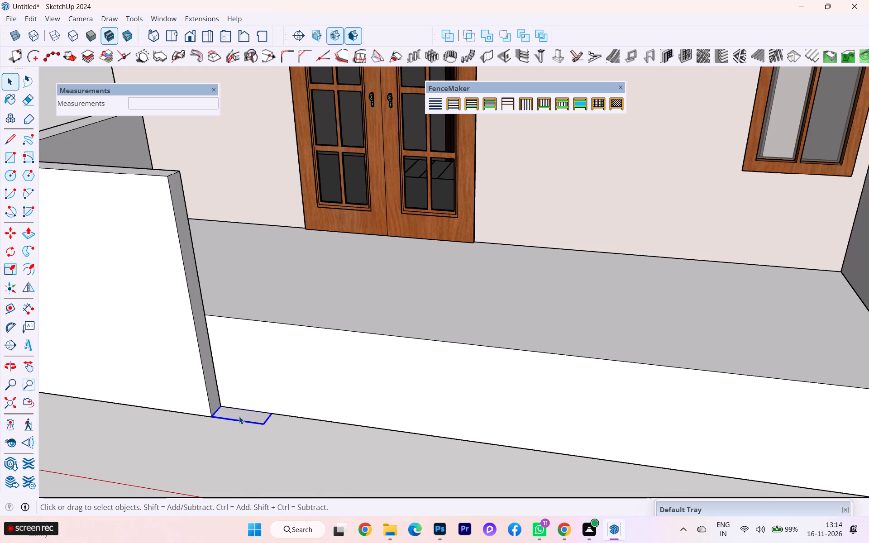
Pull the rectangle up about 3' 8 5/16" as an entrance pillar at the end of the front boundary wall.
key("p")
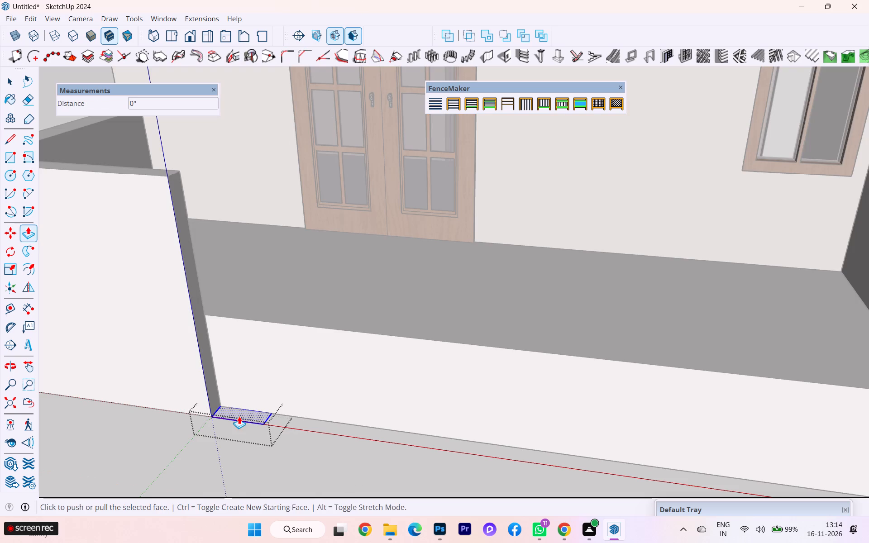
key("Return")
left_click_drag(239, 414, 244, 410)
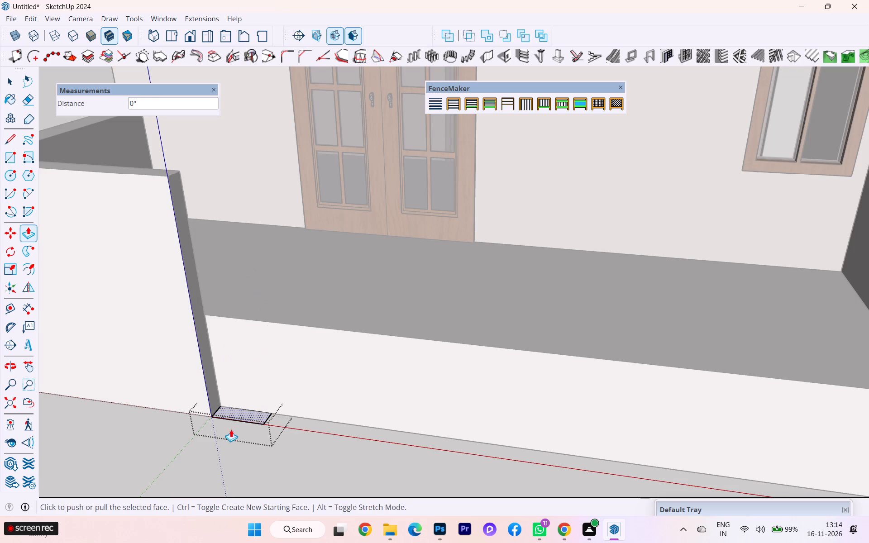
left_click(246, 406)
scroll(241, 336, "down", 2)
scroll(240, 348, "up", 1)
scroll(239, 350, "down", 4)
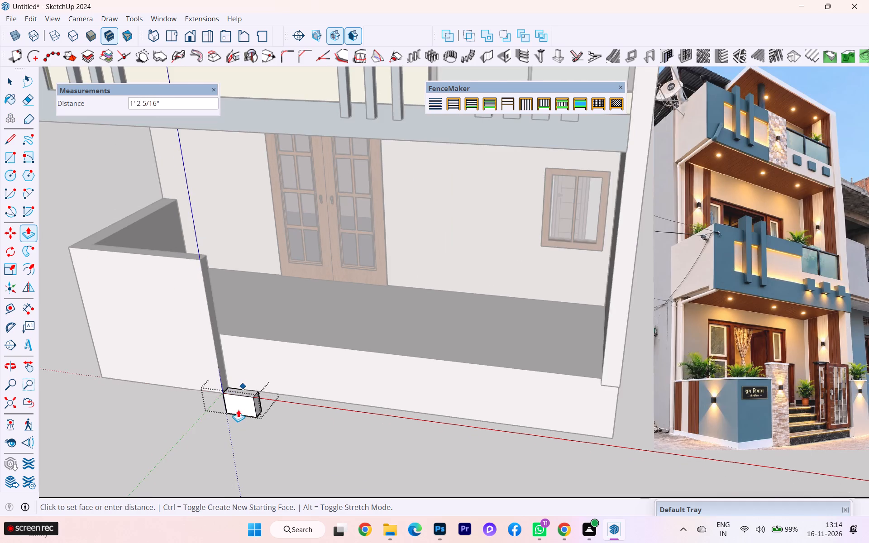
middle_click_drag(238, 410, 431, 416)
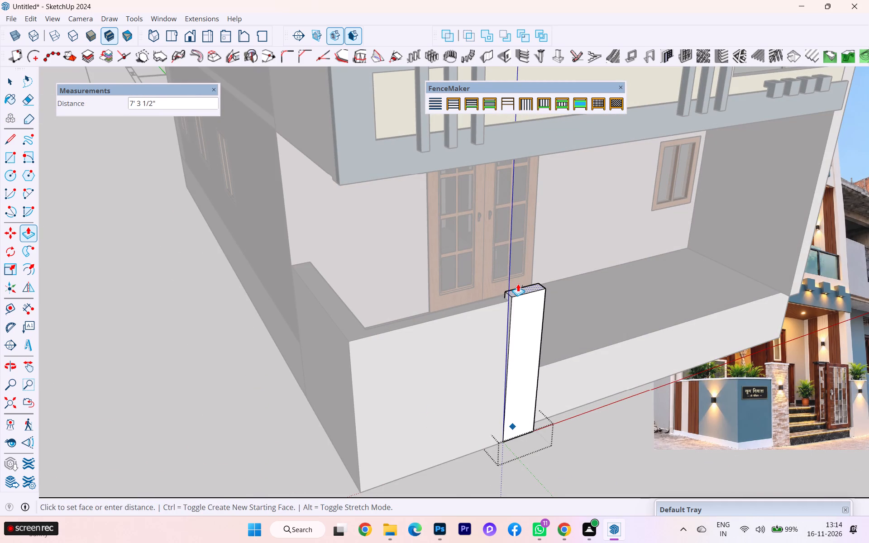
left_click(513, 271)
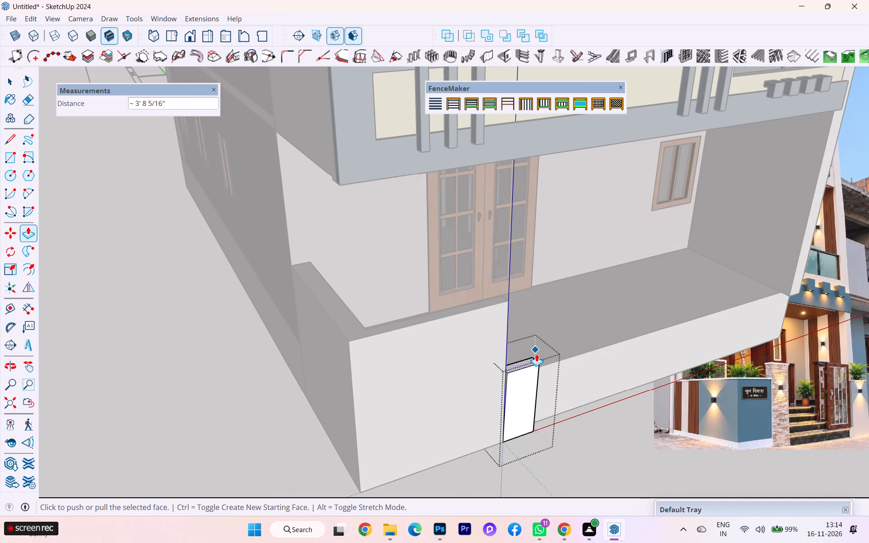
Raise the pillar's top face by about another 5' 1 7/8", above the boundary wall, and finish editing the pillar.
scroll(524, 367, "up", 1)
left_click(521, 357)
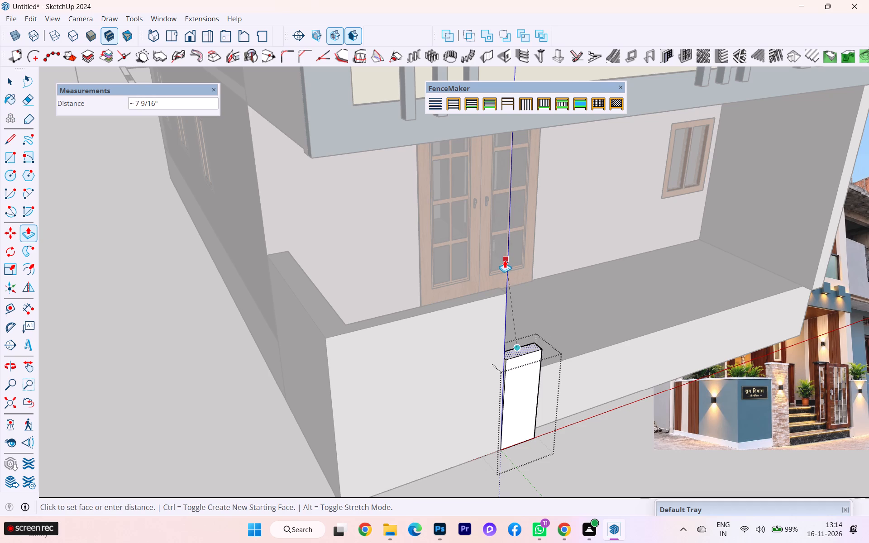
left_click(492, 171)
middle_click_drag(568, 406, 338, 461)
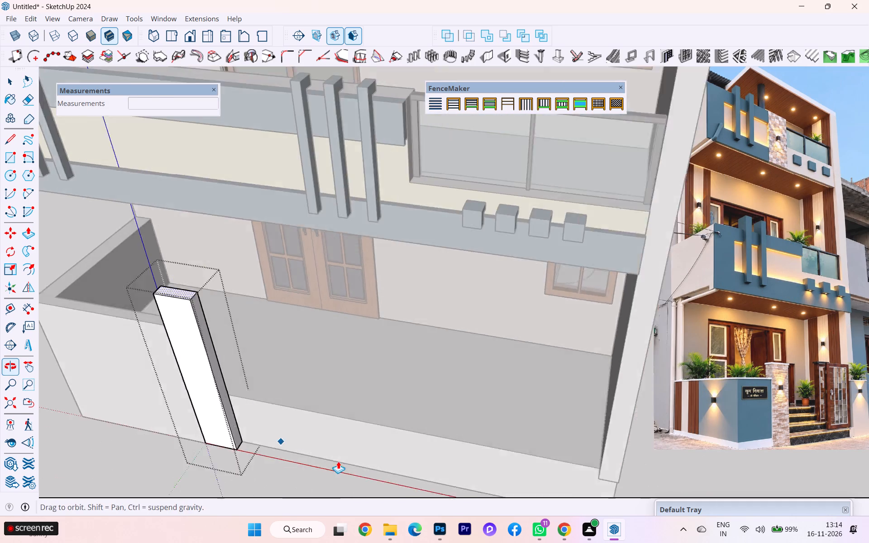
scroll(384, 420, "down", 3)
scroll(495, 410, "down", 1)
scroll(495, 410, "up", 3)
scroll(495, 410, "down", 2)
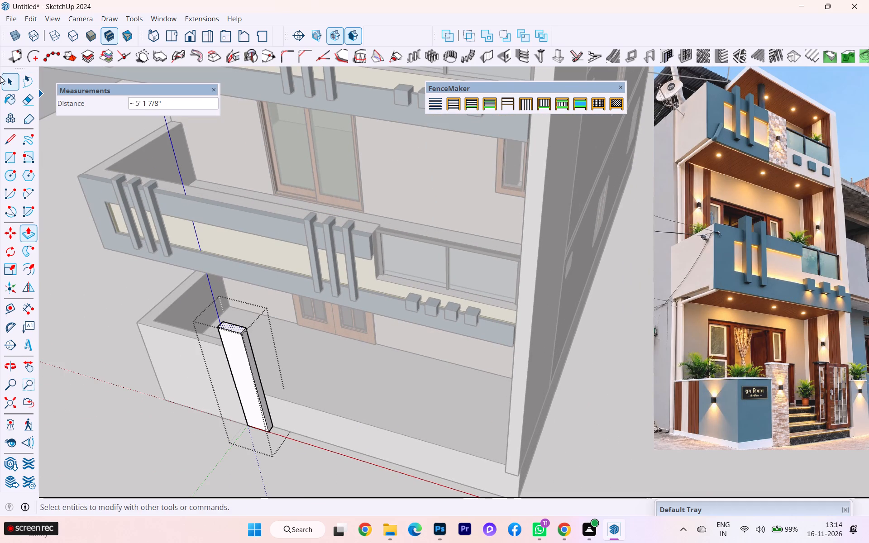
left_click(0, 76)
left_click(10, 79)
left_click(106, 386)
Examine the entrance pillar, the boundary wall and the open plinth front from several angles.
scroll(200, 399, "up", 1)
scroll(200, 399, "down", 1)
scroll(200, 399, "up", 1)
middle_click_drag(220, 394, 221, 393)
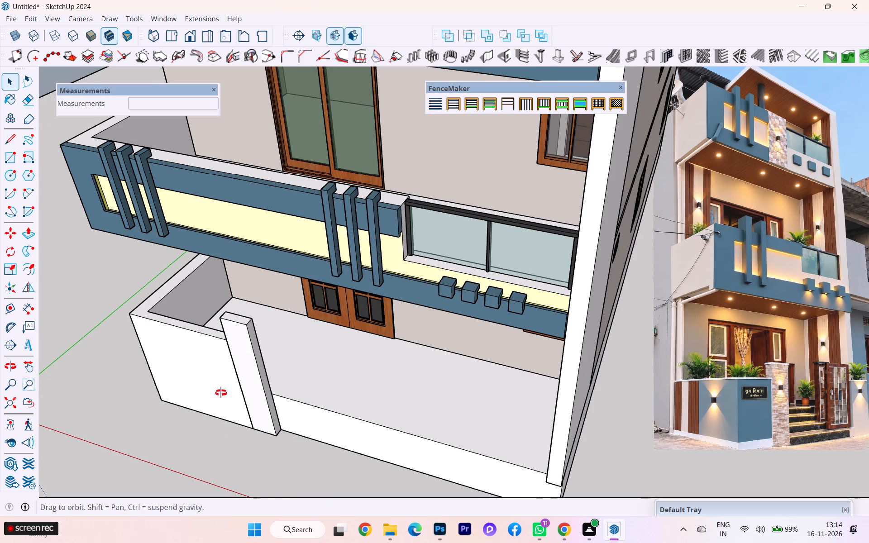
middle_click_drag(221, 393, 238, 381)
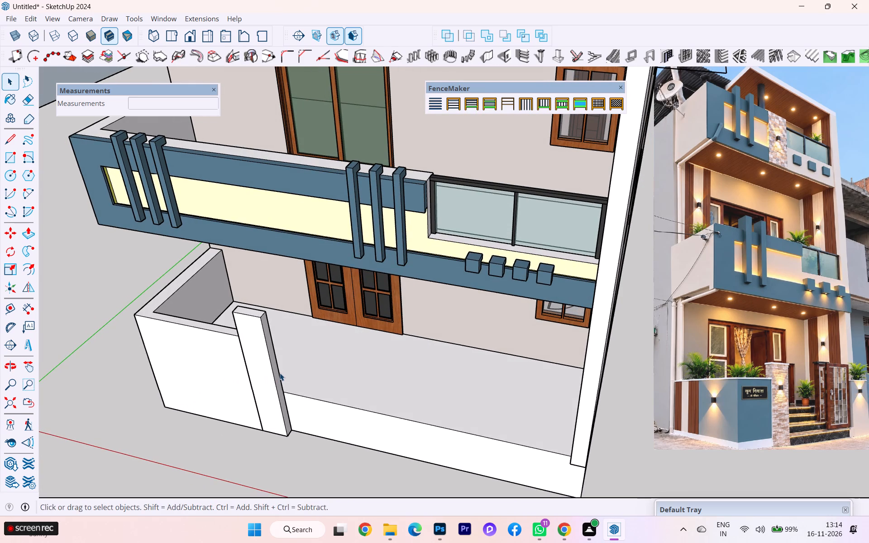
scroll(280, 372, "up", 3)
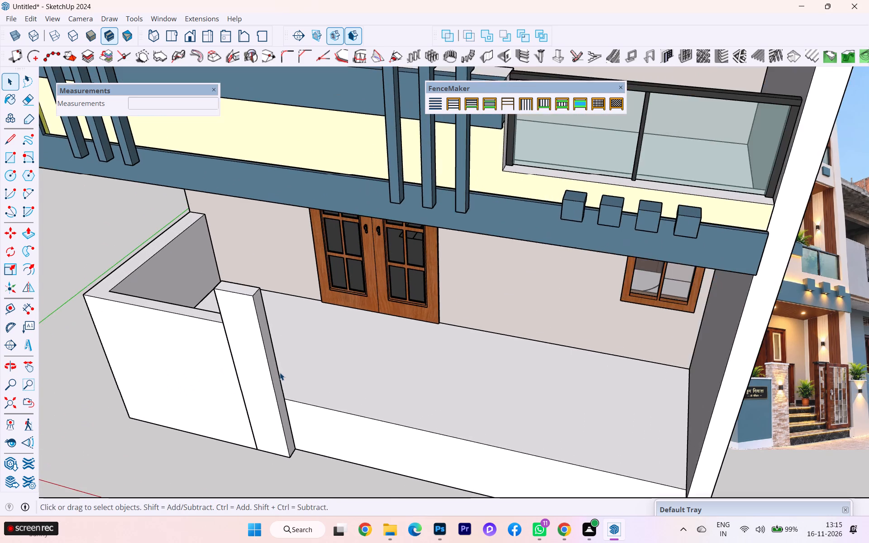
scroll(280, 372, "up", 2)
scroll(280, 372, "down", 1)
middle_click_drag(280, 372, 393, 324)
scroll(346, 342, "down", 2)
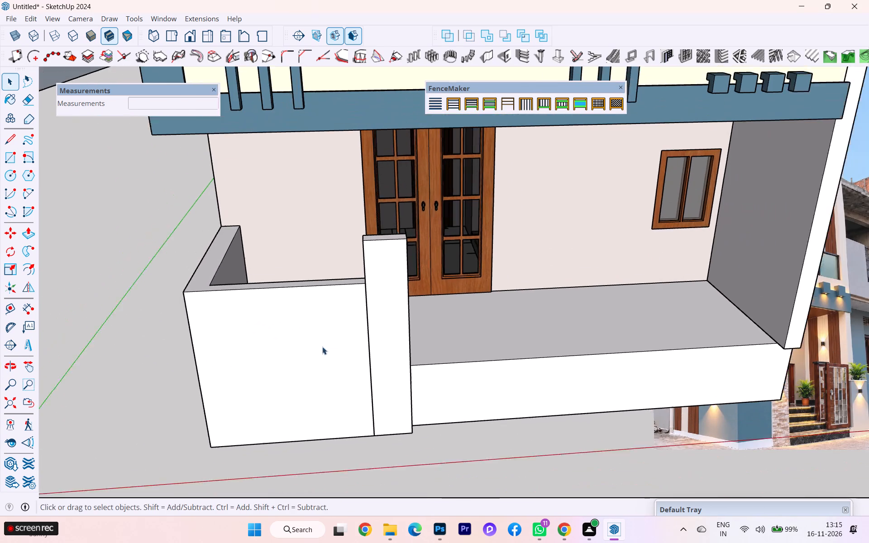
scroll(322, 347, "down", 1)
middle_click_drag(413, 354, 158, 376)
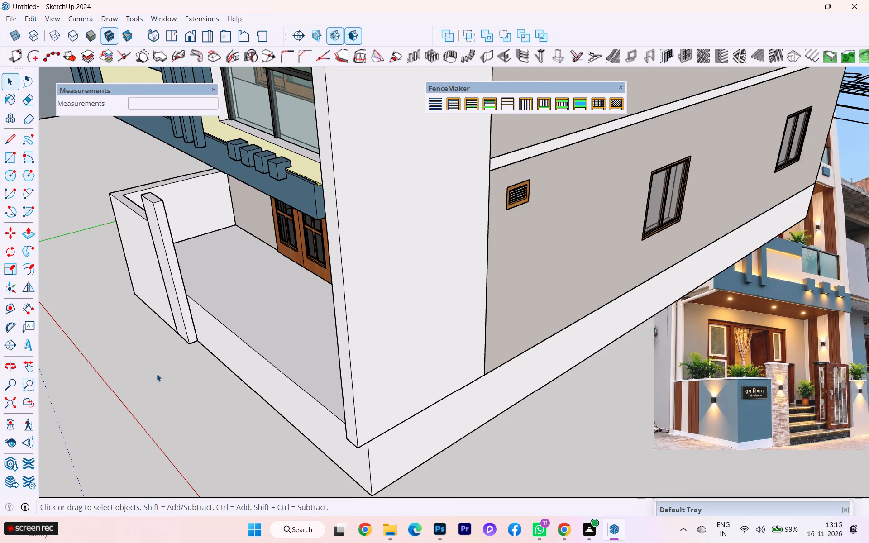
scroll(157, 374, "up", 1)
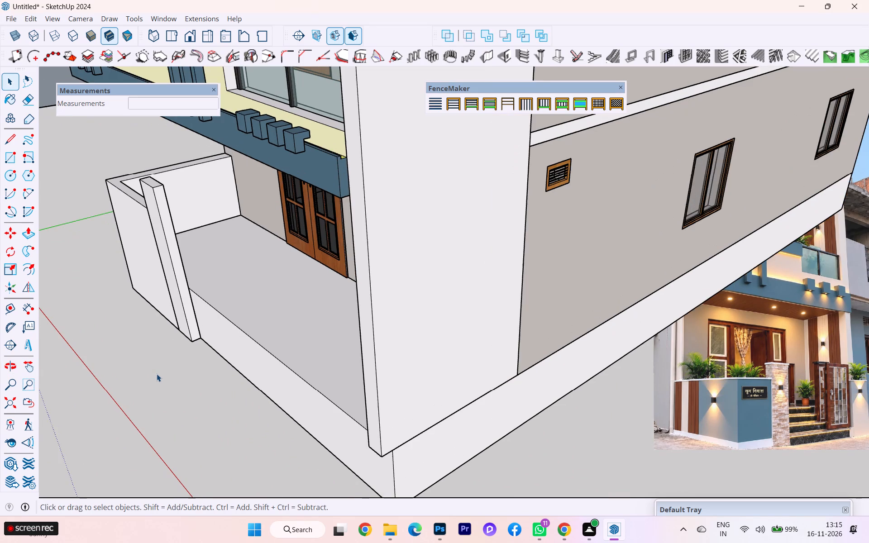
scroll(157, 374, "up", 5)
scroll(188, 311, "up", 3)
scroll(218, 256, "up", 2)
scroll(218, 264, "down", 1)
middle_click_drag(208, 276, 137, 293)
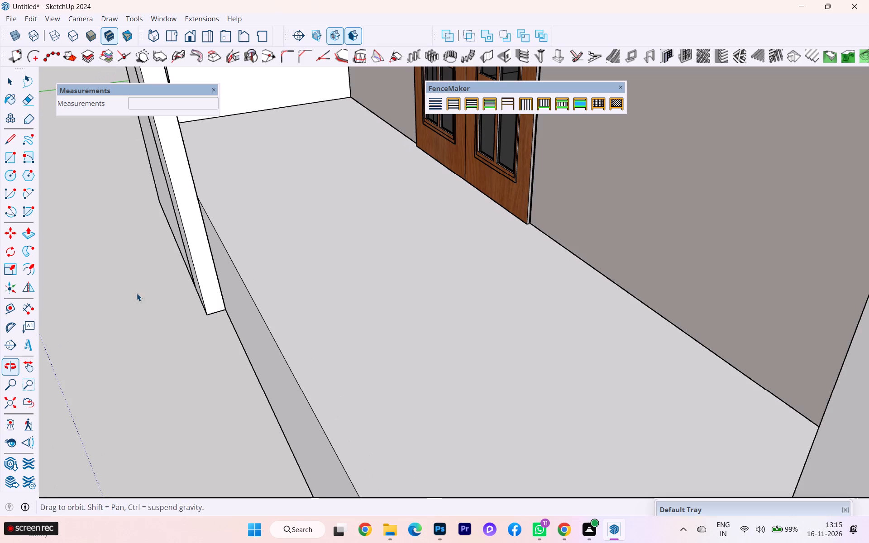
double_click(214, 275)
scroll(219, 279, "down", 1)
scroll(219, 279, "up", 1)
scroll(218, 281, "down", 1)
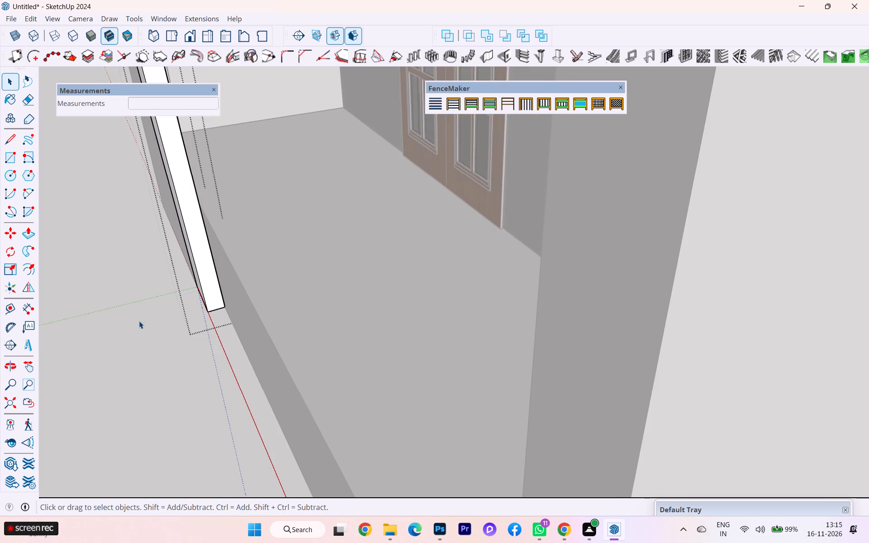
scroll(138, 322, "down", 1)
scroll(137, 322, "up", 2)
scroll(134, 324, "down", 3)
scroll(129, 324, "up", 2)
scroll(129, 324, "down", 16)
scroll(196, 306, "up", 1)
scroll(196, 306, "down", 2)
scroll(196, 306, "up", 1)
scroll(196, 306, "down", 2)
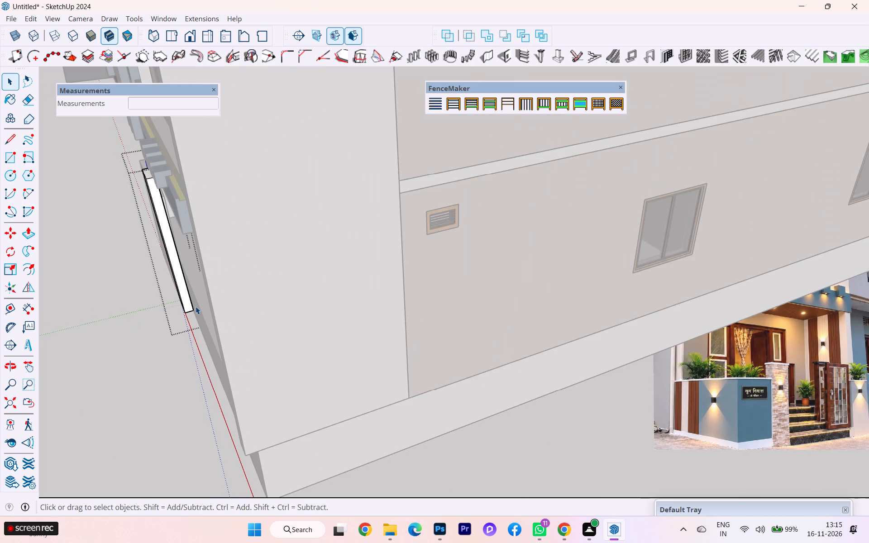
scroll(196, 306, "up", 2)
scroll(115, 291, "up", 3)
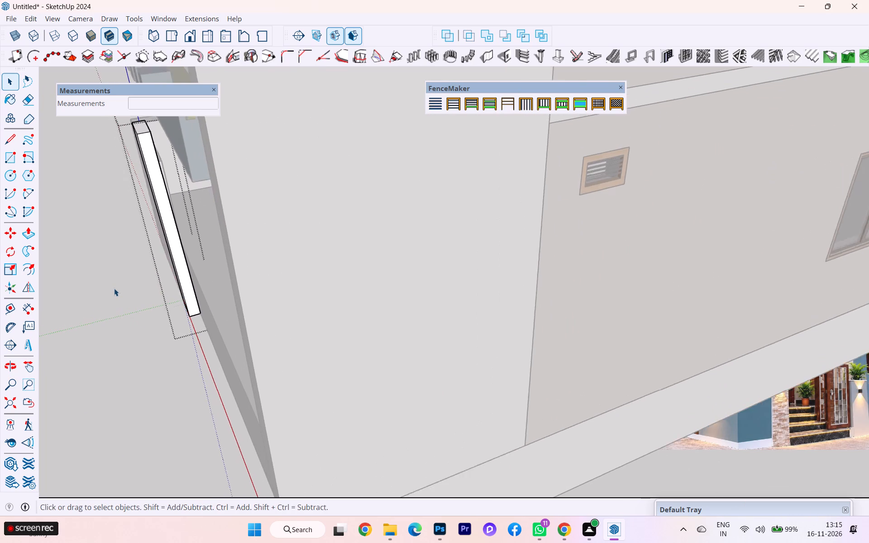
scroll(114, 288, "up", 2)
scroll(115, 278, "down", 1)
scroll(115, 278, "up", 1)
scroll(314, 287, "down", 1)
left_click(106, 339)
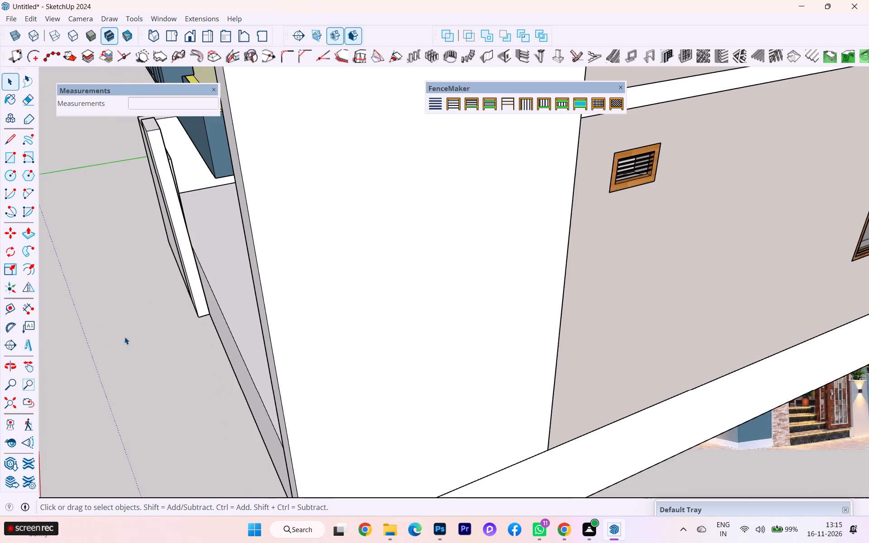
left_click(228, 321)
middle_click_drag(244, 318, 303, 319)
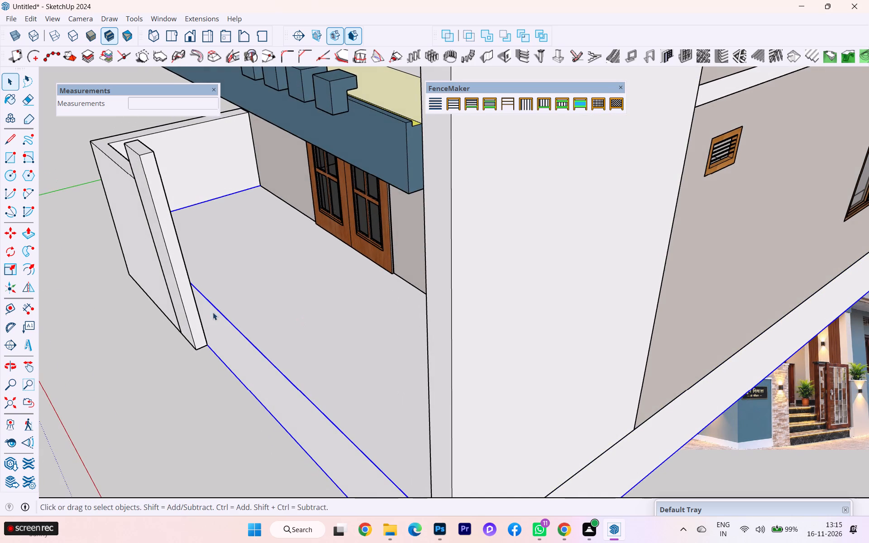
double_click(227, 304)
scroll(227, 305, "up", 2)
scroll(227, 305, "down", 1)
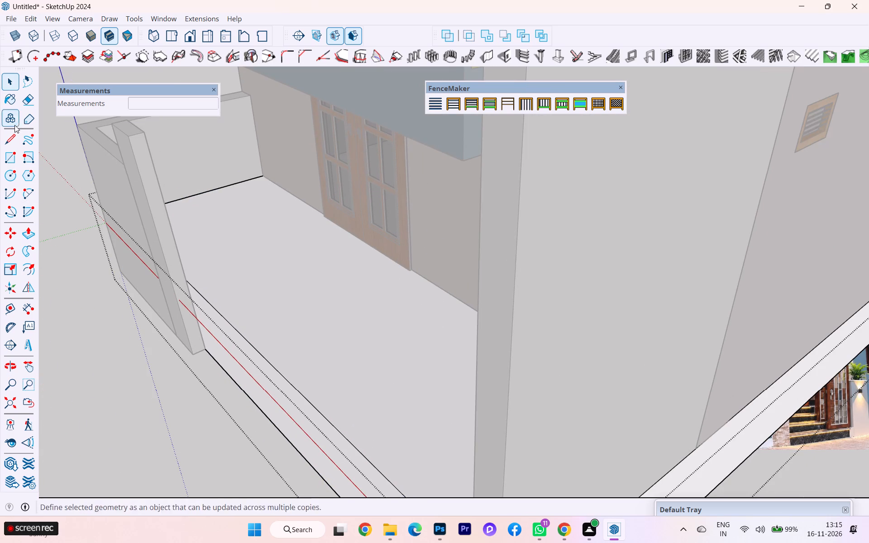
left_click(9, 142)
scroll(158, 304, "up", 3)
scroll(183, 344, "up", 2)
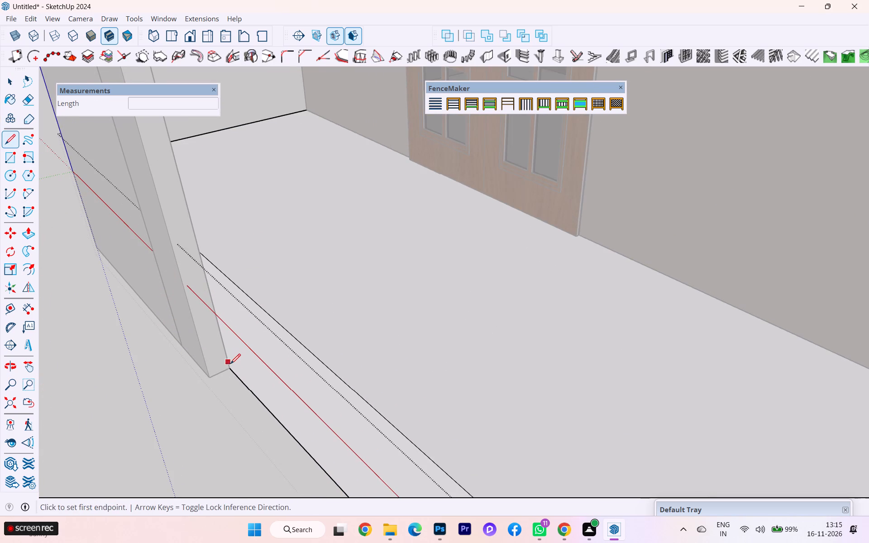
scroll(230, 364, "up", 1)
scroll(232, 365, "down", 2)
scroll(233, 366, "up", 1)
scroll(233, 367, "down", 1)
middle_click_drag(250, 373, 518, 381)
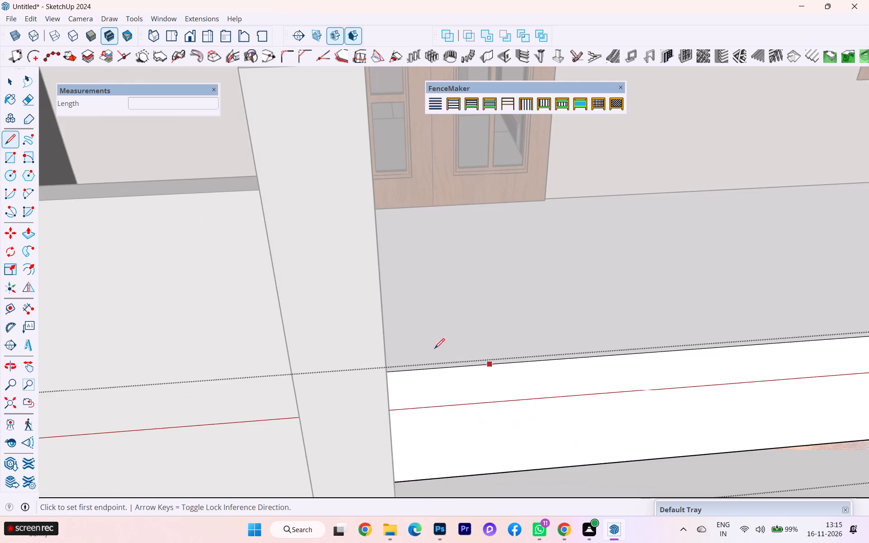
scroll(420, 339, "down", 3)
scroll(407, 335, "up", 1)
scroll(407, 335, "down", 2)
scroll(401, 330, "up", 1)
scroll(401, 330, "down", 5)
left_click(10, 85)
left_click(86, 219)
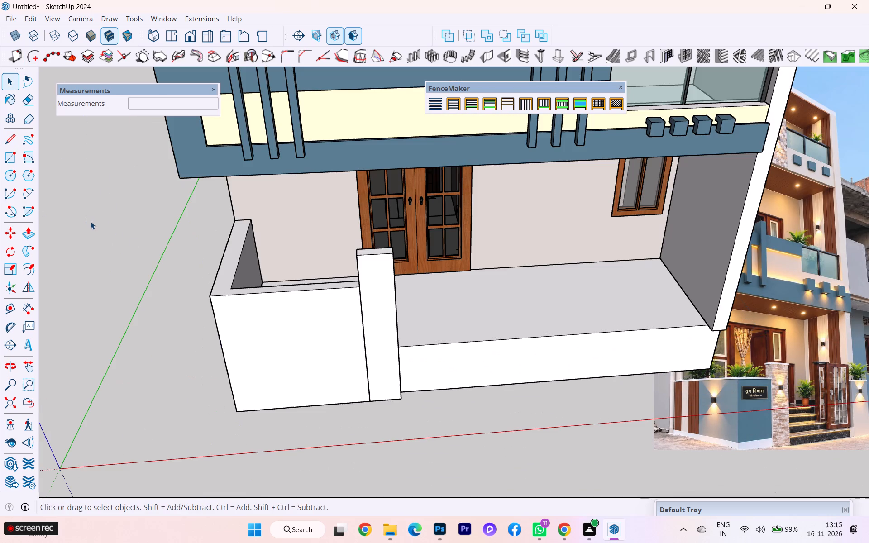
Hide the entrance pillar to expose the end face of the front boundary wall.
left_click(373, 285)
right_click(373, 285)
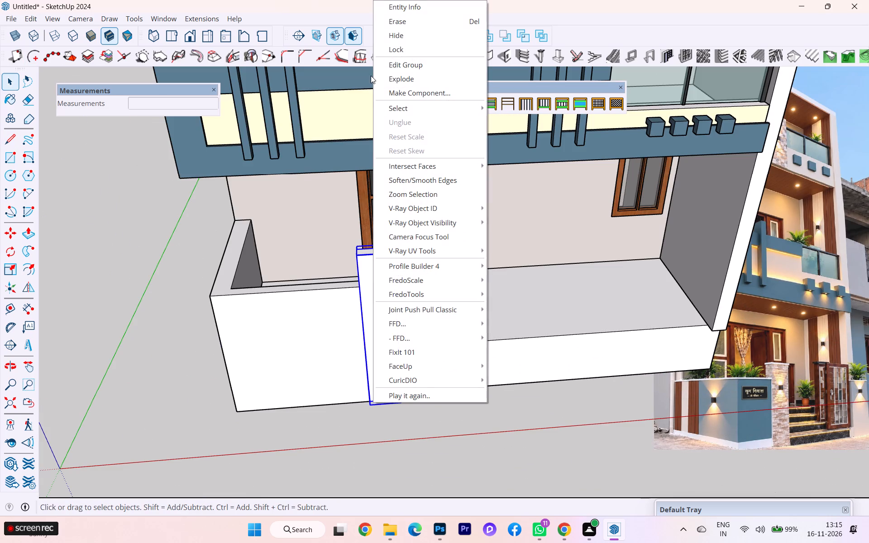
left_click(390, 39)
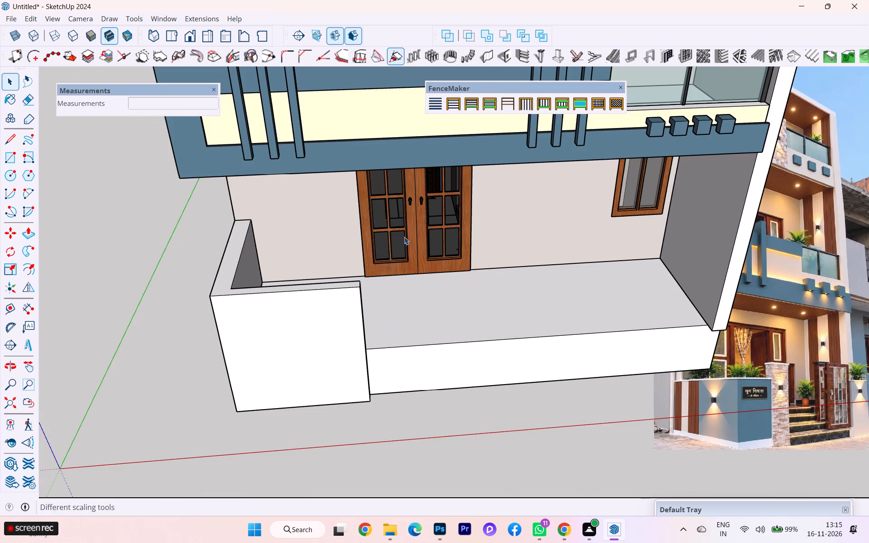
Open the boundary wall group, push the front wall's end face back 2' 6 1/8", and finish editing the group.
middle_click_drag(350, 315, 266, 318)
scroll(266, 318, "up", 7)
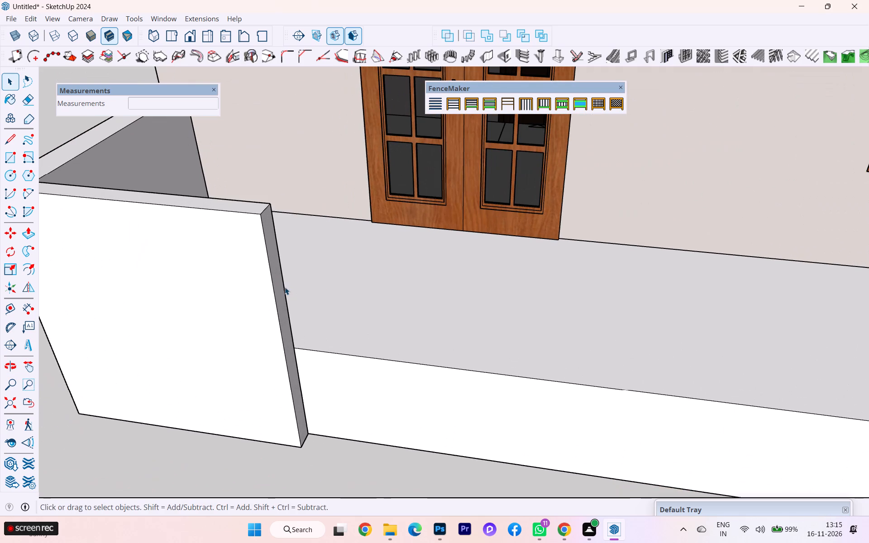
left_click(278, 282)
double_click(278, 282)
left_click(272, 269)
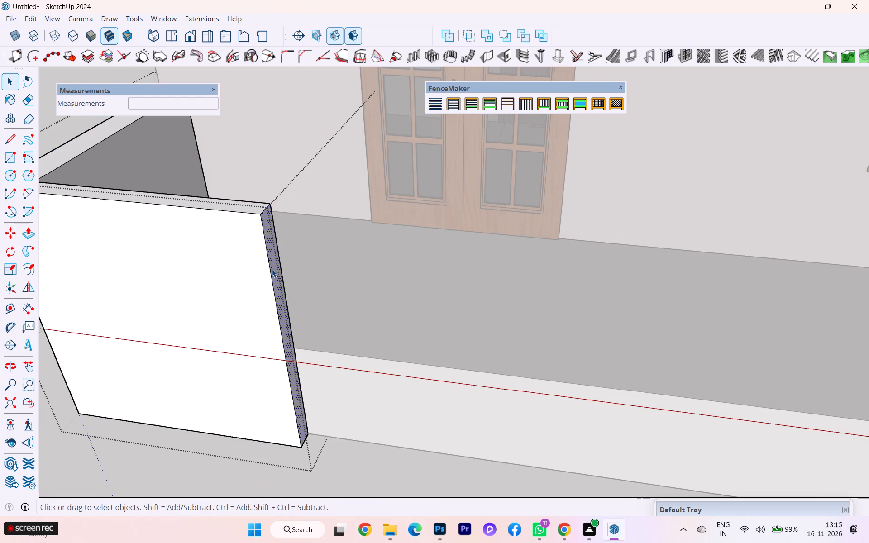
left_click(32, 232)
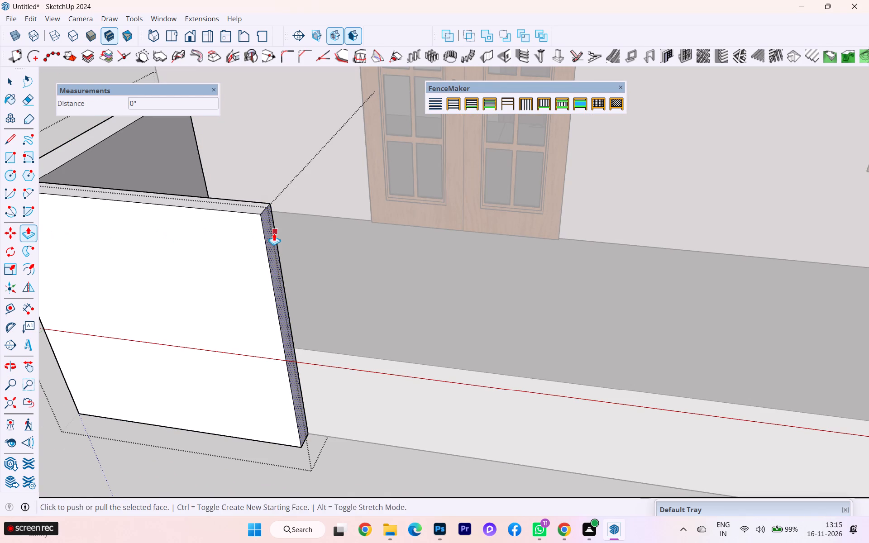
left_click(274, 233)
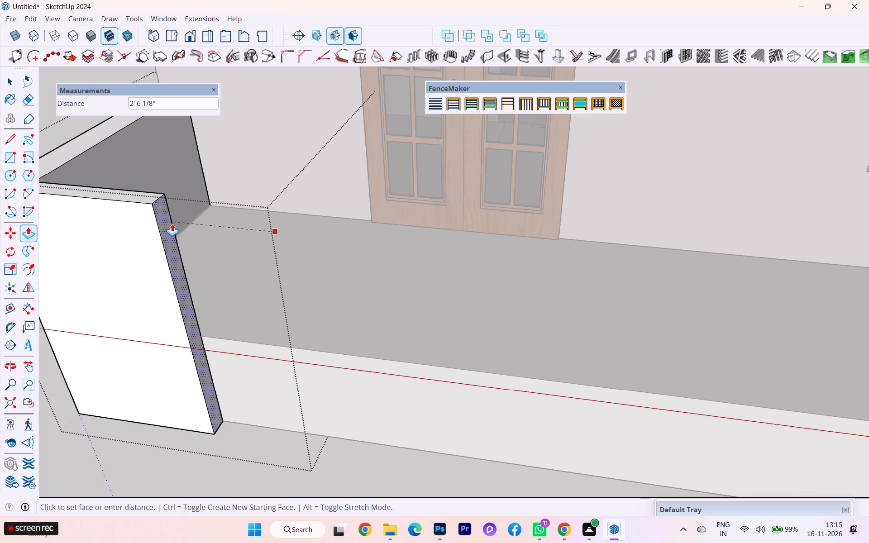
left_click(172, 224)
scroll(202, 276, "down", 1)
middle_click_drag(222, 284, 346, 265)
scroll(353, 266, "down", 5)
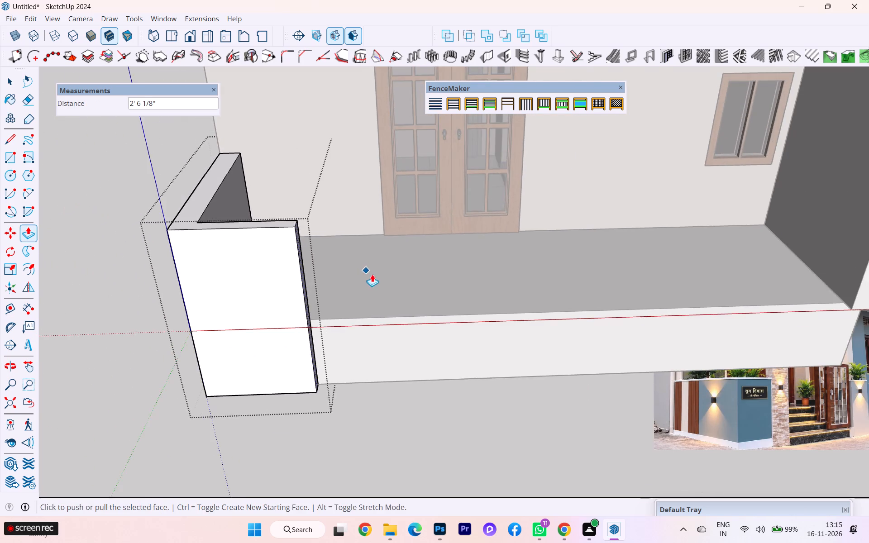
scroll(372, 274, "down", 1)
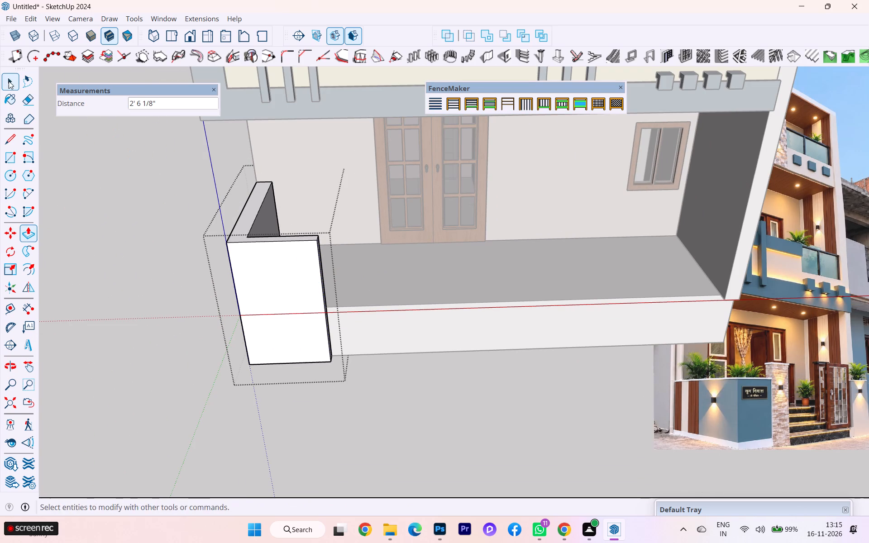
left_click(5, 79)
left_click(71, 195)
Unhide the entrance pillar.
left_click(30, 18)
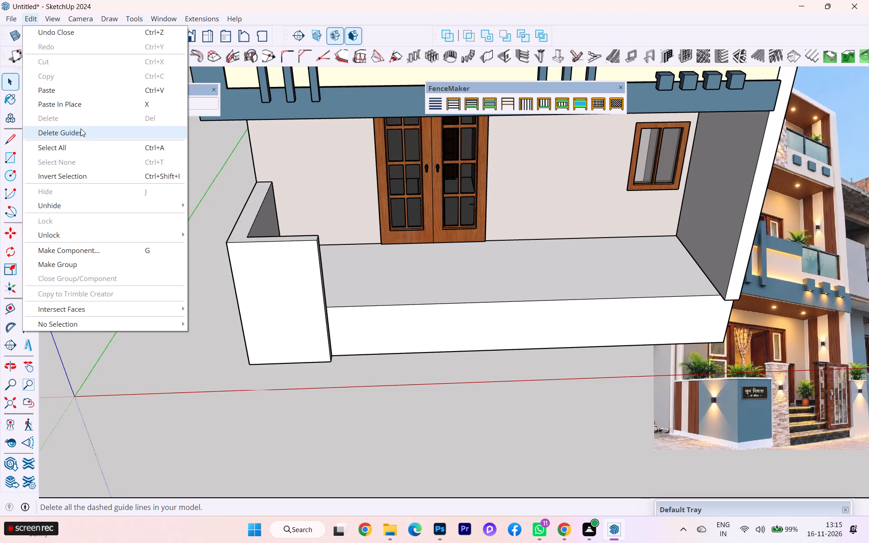
left_click(68, 205)
left_click(206, 219)
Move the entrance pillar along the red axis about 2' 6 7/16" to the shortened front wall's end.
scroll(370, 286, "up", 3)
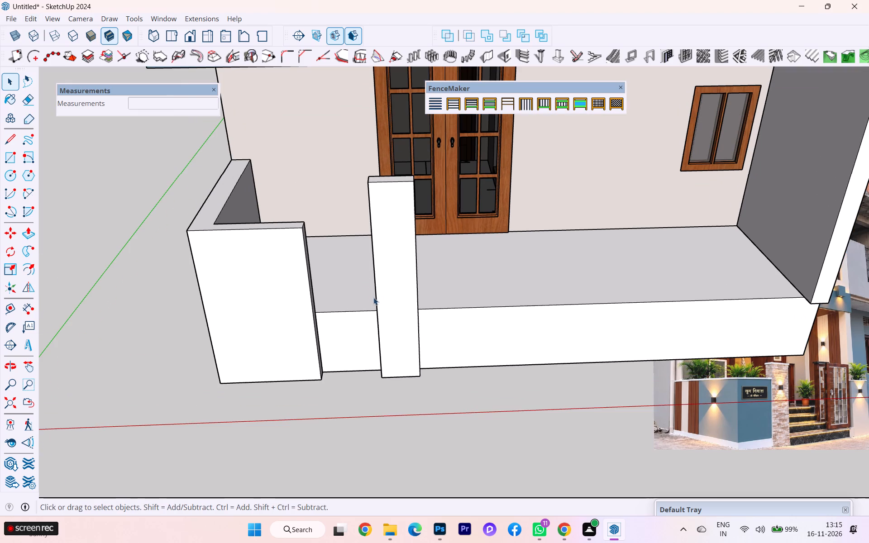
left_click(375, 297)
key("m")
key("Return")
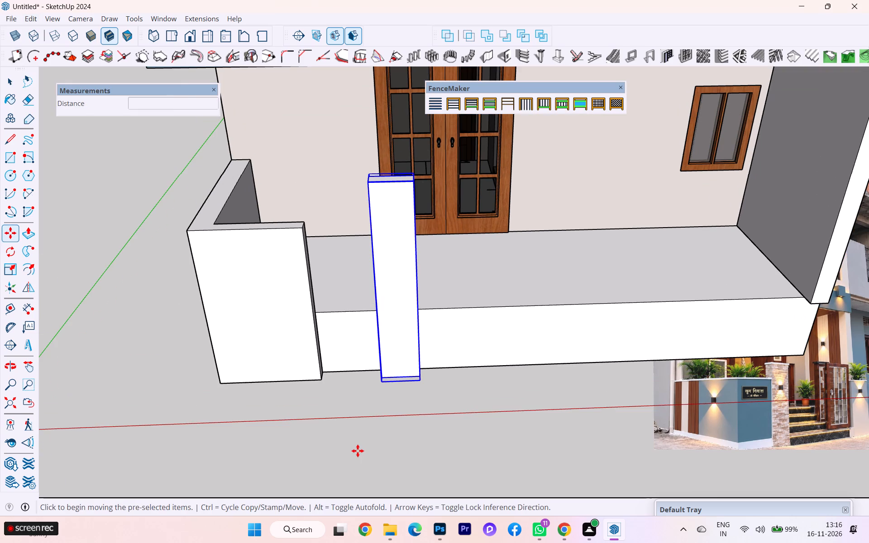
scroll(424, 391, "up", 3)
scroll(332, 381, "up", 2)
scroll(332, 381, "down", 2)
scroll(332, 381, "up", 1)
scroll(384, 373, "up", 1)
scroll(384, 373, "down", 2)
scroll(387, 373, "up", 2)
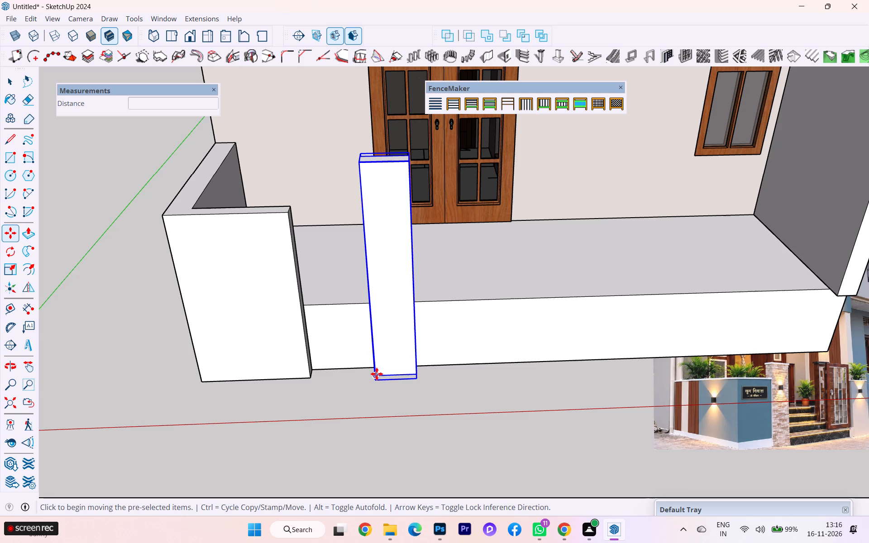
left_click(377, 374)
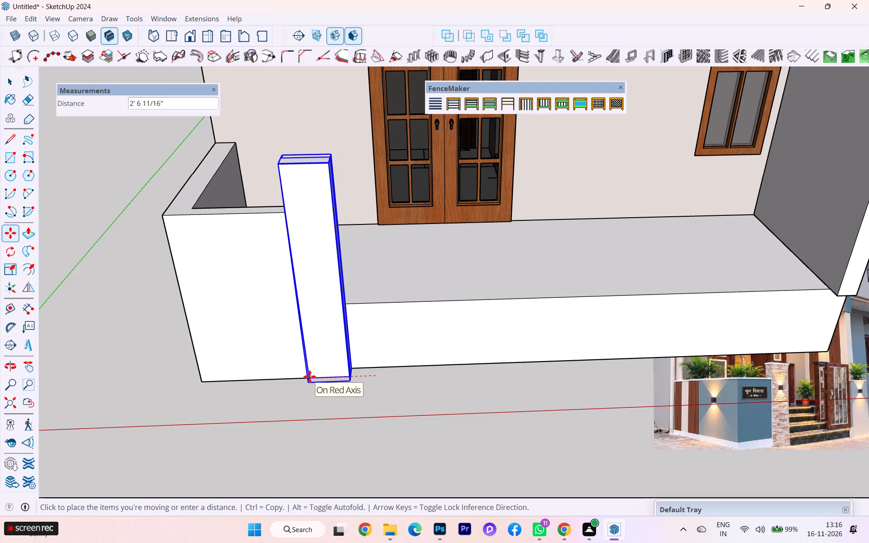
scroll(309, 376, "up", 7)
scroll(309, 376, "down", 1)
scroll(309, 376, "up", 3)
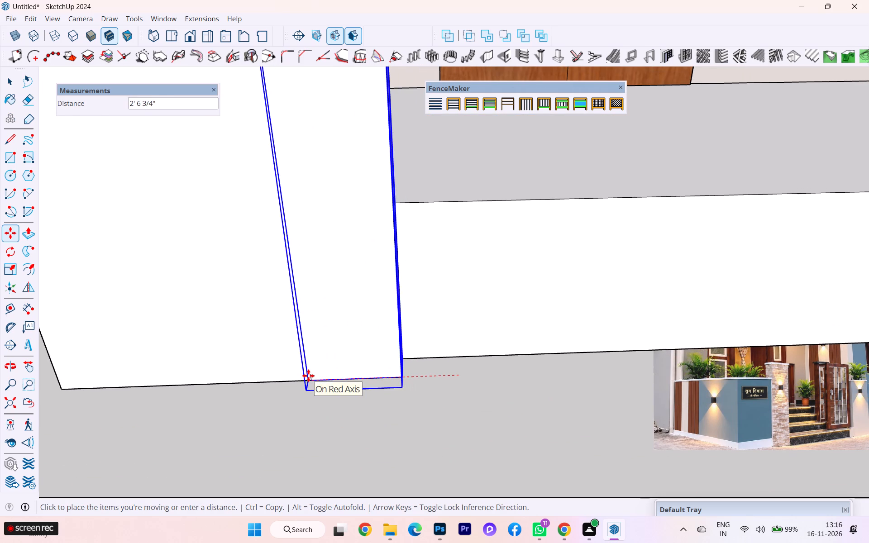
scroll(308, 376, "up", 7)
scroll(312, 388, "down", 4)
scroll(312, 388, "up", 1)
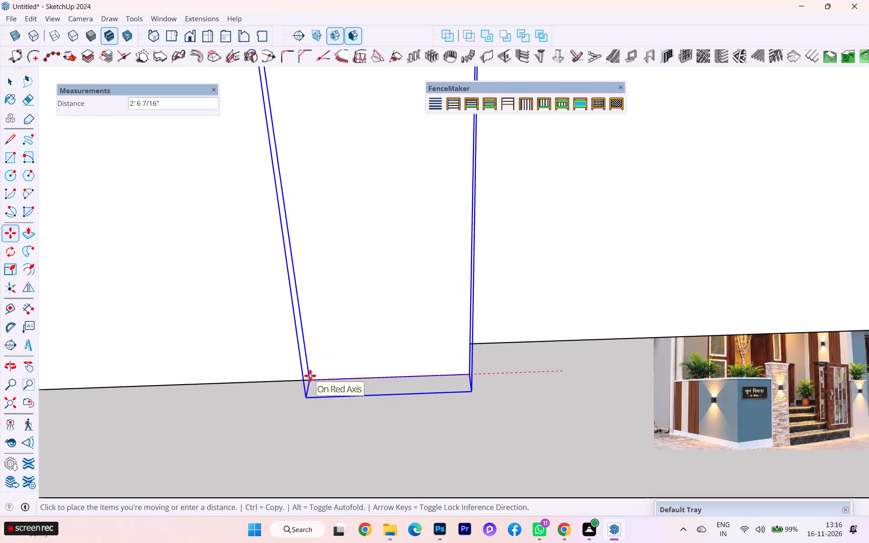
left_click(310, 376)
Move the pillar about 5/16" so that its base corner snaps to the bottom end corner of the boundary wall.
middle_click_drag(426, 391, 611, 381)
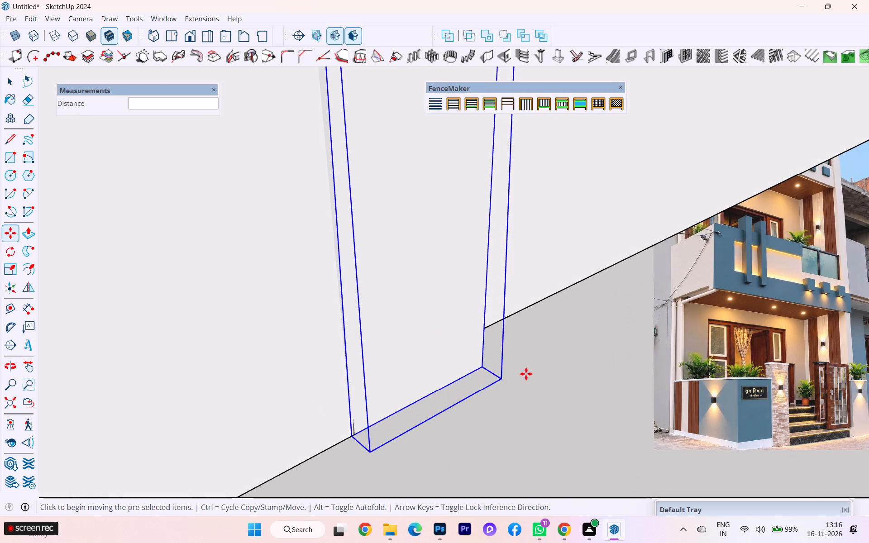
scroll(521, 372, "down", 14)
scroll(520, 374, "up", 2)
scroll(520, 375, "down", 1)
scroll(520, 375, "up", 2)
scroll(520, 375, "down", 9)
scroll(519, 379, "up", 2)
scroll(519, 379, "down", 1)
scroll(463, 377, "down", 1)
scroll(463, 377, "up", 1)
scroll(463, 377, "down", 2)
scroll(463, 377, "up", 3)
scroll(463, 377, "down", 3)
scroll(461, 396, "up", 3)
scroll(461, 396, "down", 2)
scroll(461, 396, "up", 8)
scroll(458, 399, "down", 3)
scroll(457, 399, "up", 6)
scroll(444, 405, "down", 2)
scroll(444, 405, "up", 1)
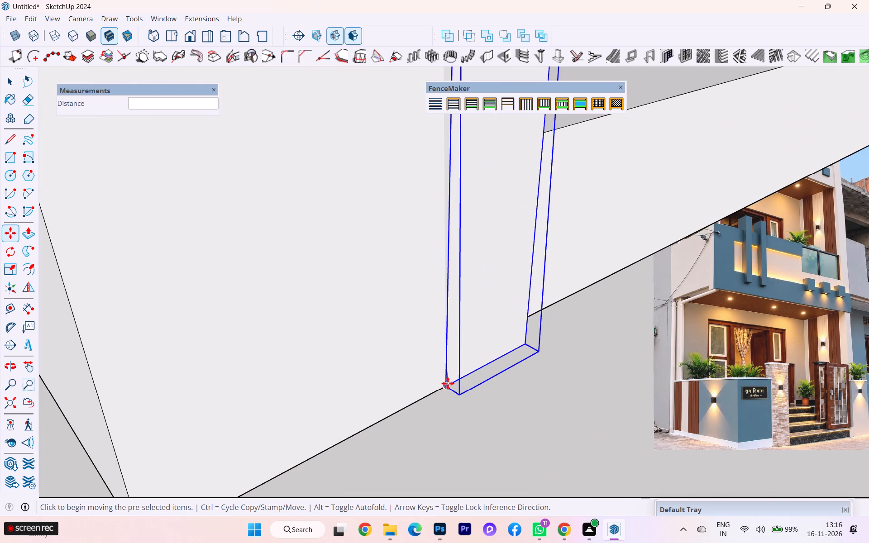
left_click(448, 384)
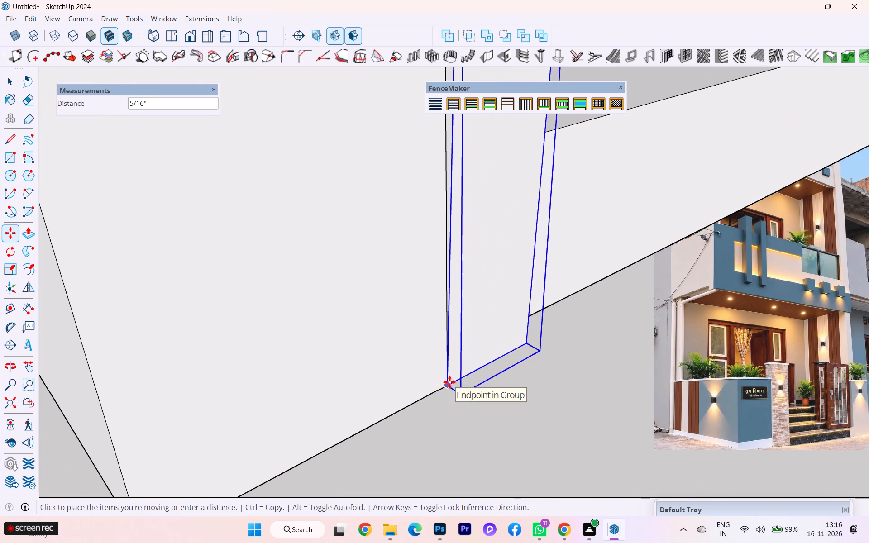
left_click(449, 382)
Examine how the pillar meets the shortened boundary wall from several angles.
scroll(526, 382, "down", 5)
middle_click_drag(538, 388, 381, 421)
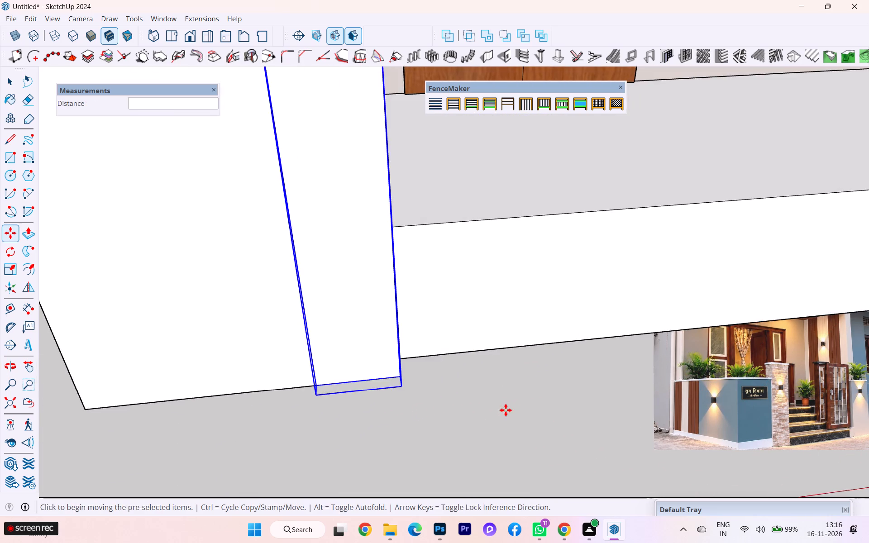
scroll(509, 410, "down", 1)
scroll(510, 411, "up", 1)
scroll(512, 412, "down", 3)
scroll(531, 418, "up", 1)
scroll(547, 421, "down", 1)
scroll(552, 421, "up", 1)
scroll(555, 412, "down", 1)
scroll(549, 414, "up", 1)
scroll(544, 414, "down", 1)
scroll(415, 402, "down", 1)
middle_click_drag(427, 407, 538, 402)
scroll(542, 233, "up", 2)
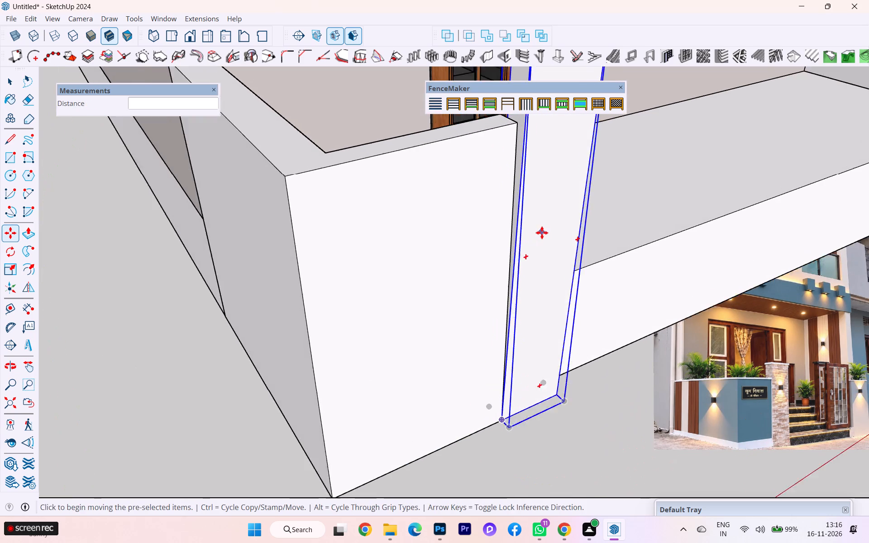
scroll(542, 233, "up", 2)
middle_click_drag(483, 259, 414, 339)
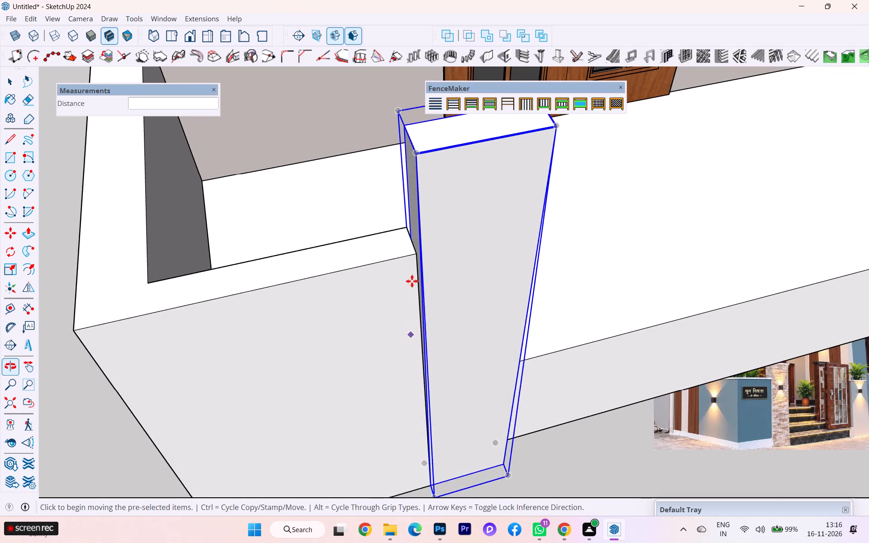
scroll(412, 241, "up", 3)
scroll(414, 247, "down", 2)
scroll(340, 265, "down", 3)
scroll(349, 274, "up", 1)
scroll(350, 275, "down", 1)
middle_click_drag(312, 272, 306, 190)
scroll(312, 271, "up", 1)
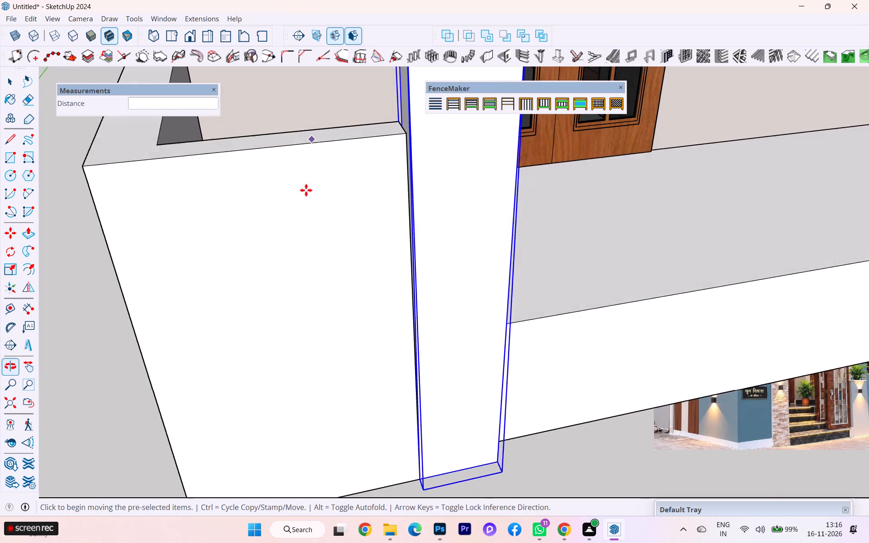
scroll(306, 214, "down", 6)
scroll(414, 323, "up", 1)
scroll(414, 324, "down", 5)
middle_click_drag(356, 303, 346, 295)
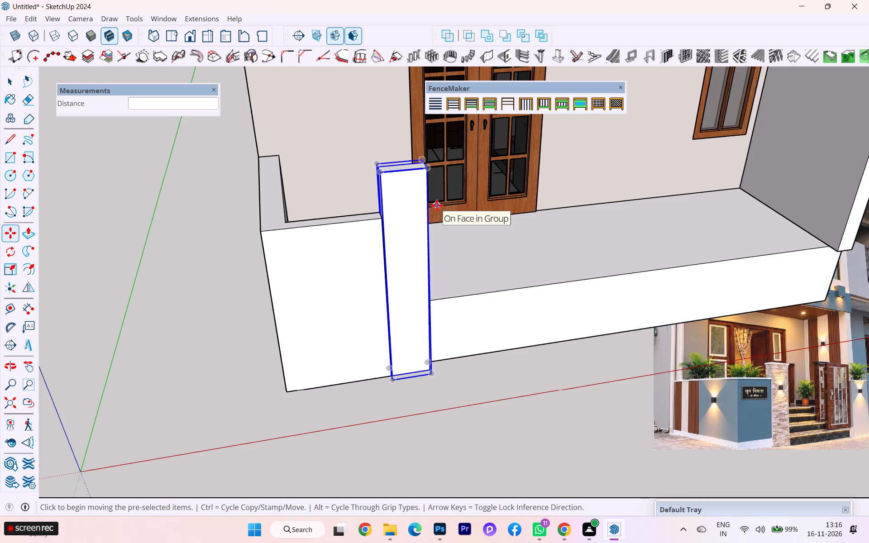
Delete the entrance pillar.
key("Delete")
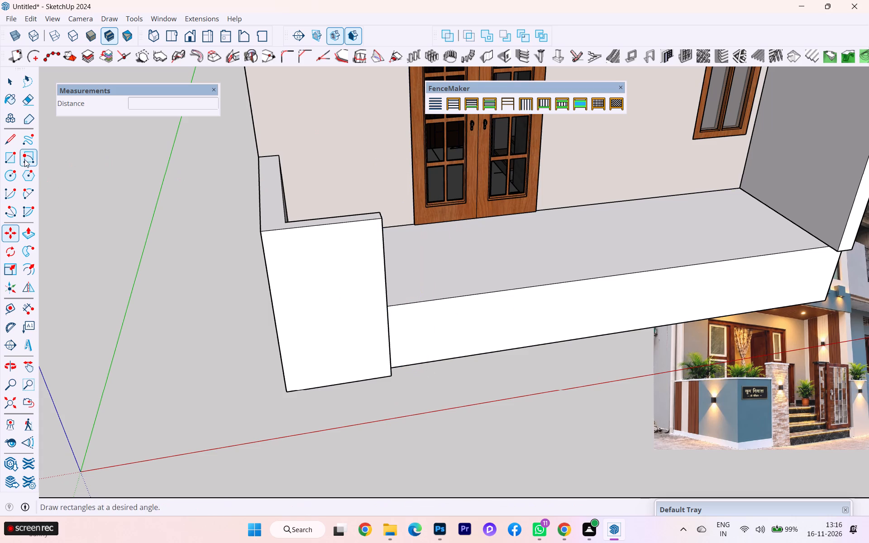
Draw a small horizontal rectangle on the ground from the inner bottom corner of the shortened front wall's end, along the plinth.
left_click(17, 157)
middle_click_drag(403, 367, 183, 393)
scroll(179, 304, "up", 1)
scroll(179, 302, "down", 2)
scroll(179, 301, "up", 2)
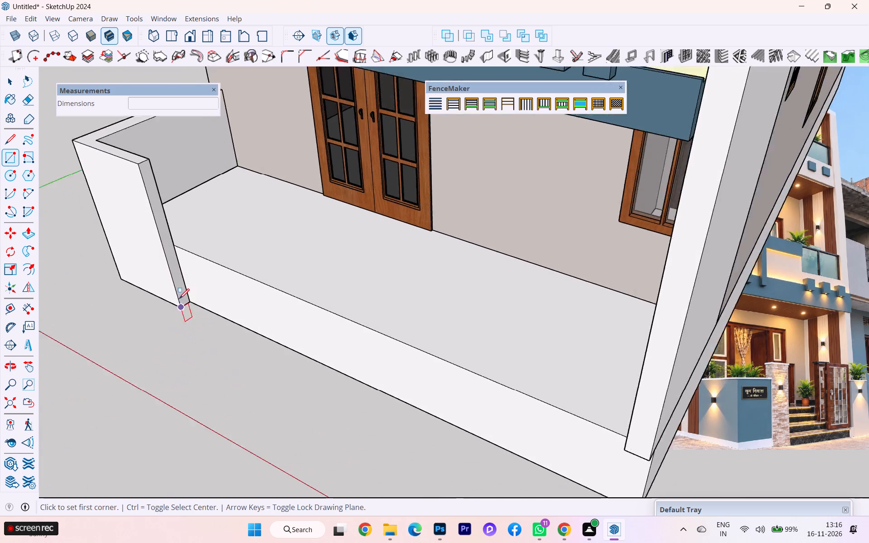
scroll(179, 299, "up", 5)
scroll(184, 302, "down", 3)
scroll(188, 304, "up", 4)
left_click(194, 302)
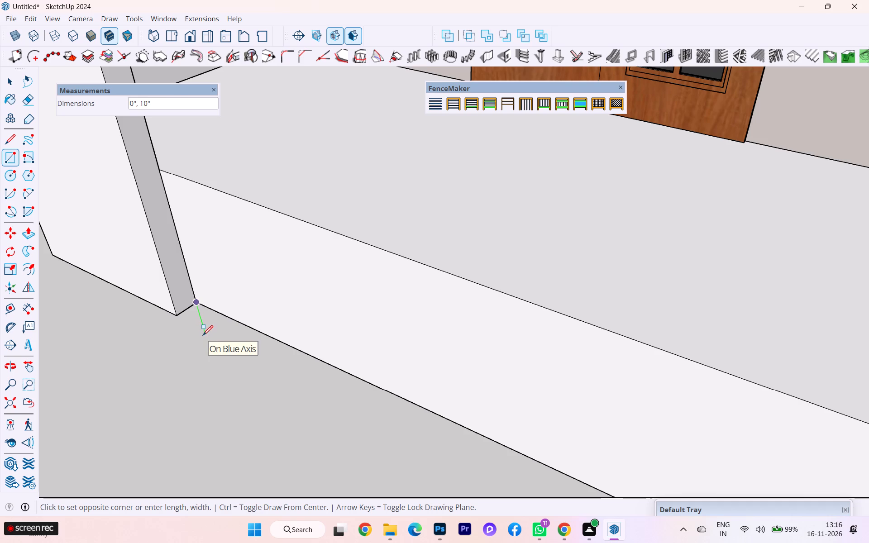
key("Up")
scroll(179, 338, "up", 3)
scroll(179, 338, "down", 1)
scroll(179, 338, "up", 1)
scroll(216, 326, "up", 2)
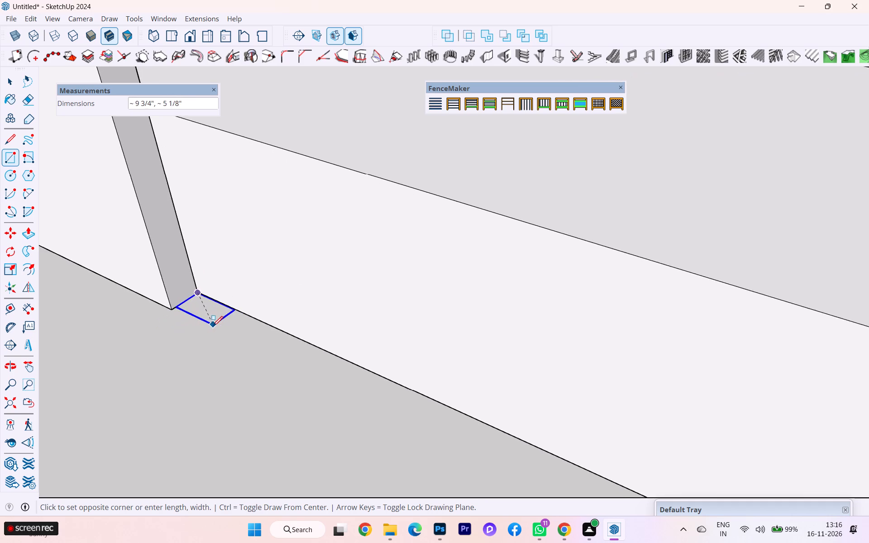
scroll(212, 326, "up", 1)
left_click(203, 331)
scroll(215, 378, "down", 2)
middle_click_drag(236, 380, 310, 381)
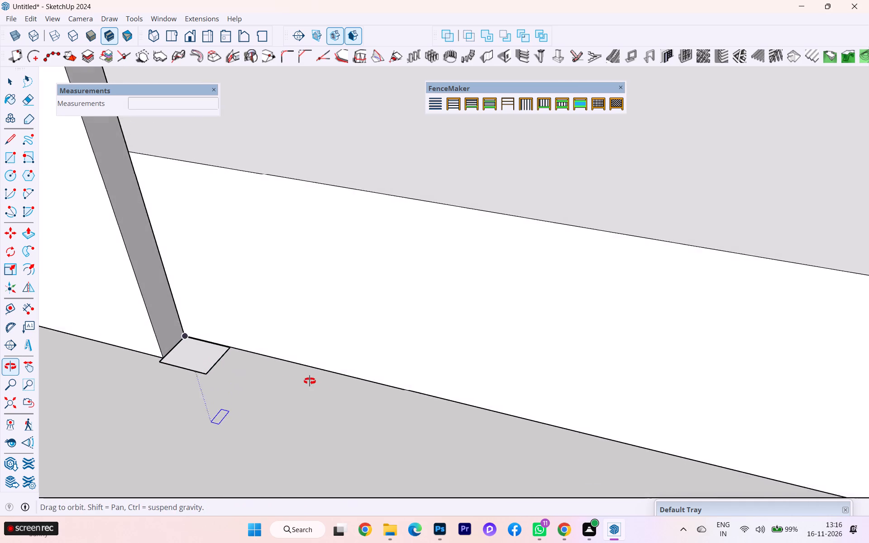
middle_click_drag(310, 381, 331, 376)
scroll(399, 328, "down", 4)
scroll(396, 326, "up", 1)
scroll(396, 326, "down", 3)
scroll(396, 326, "up", 1)
scroll(396, 327, "down", 1)
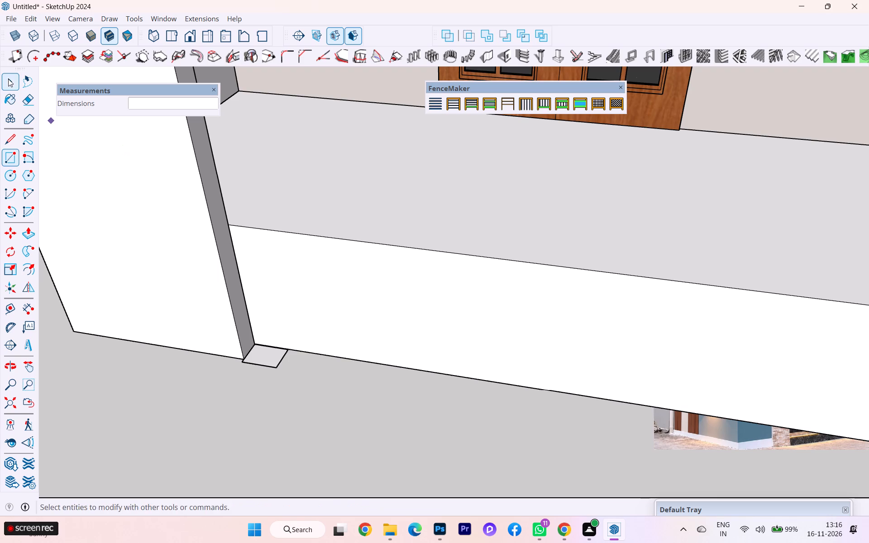
Group the small ground rectangle at the end of the shortened front boundary wall.
left_click(8, 79)
scroll(249, 322, "up", 2)
double_click(276, 360)
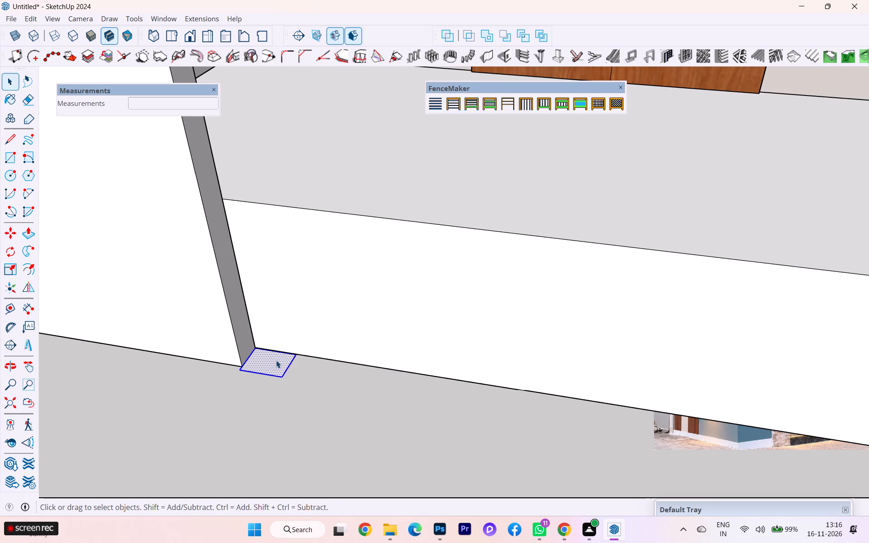
scroll(276, 360, "down", 5)
scroll(276, 360, "up", 1)
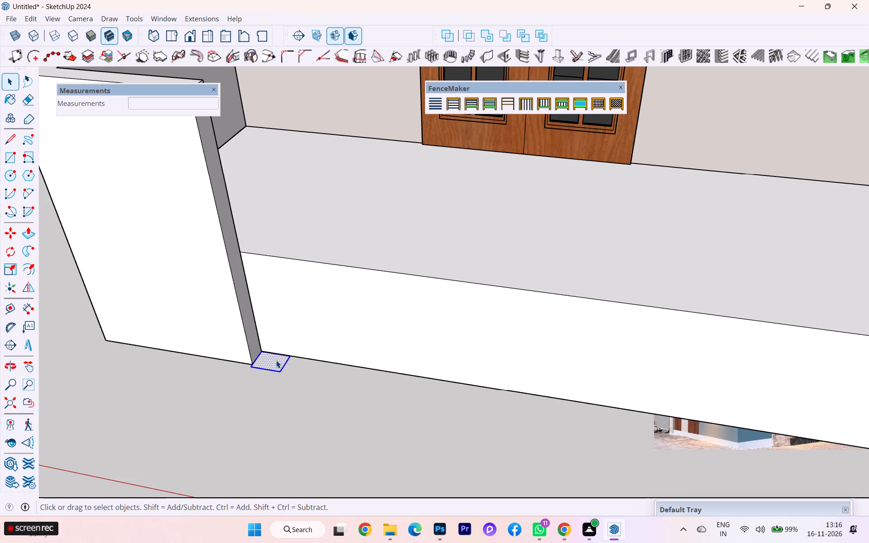
scroll(277, 362, "up", 1)
scroll(277, 362, "down", 2)
scroll(277, 362, "up", 4)
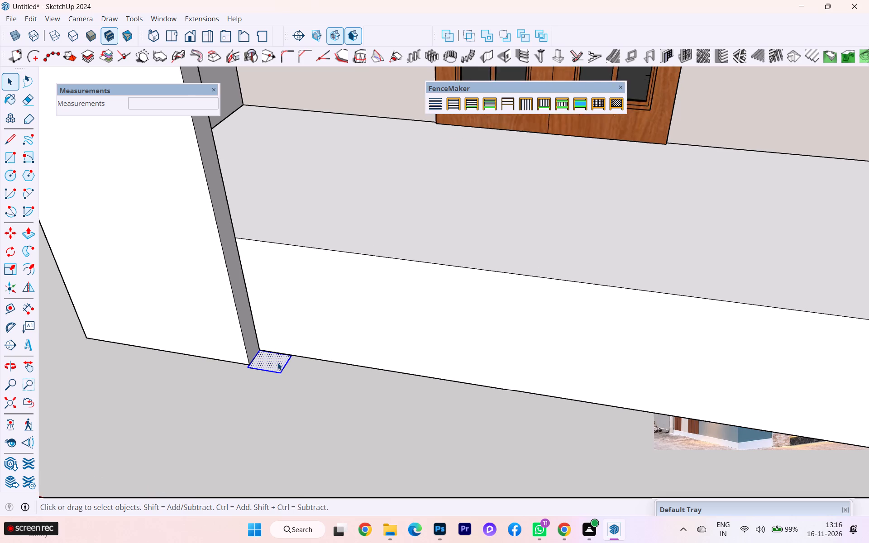
scroll(277, 362, "up", 4)
right_click(277, 362)
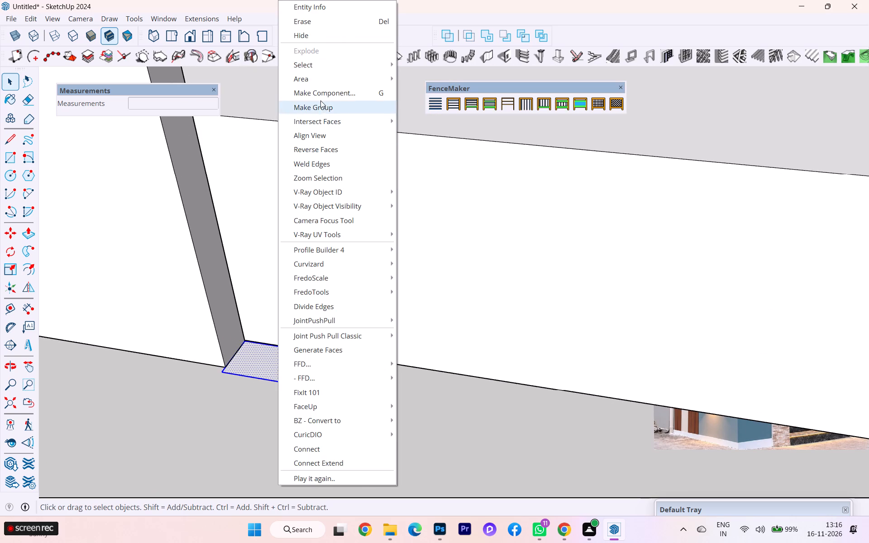
left_click(320, 100)
Inside the group, extrude the rectangle upward about 7' 9" into a pillar rising above the top of the boundary wall.
double_click(251, 354)
left_click(260, 363)
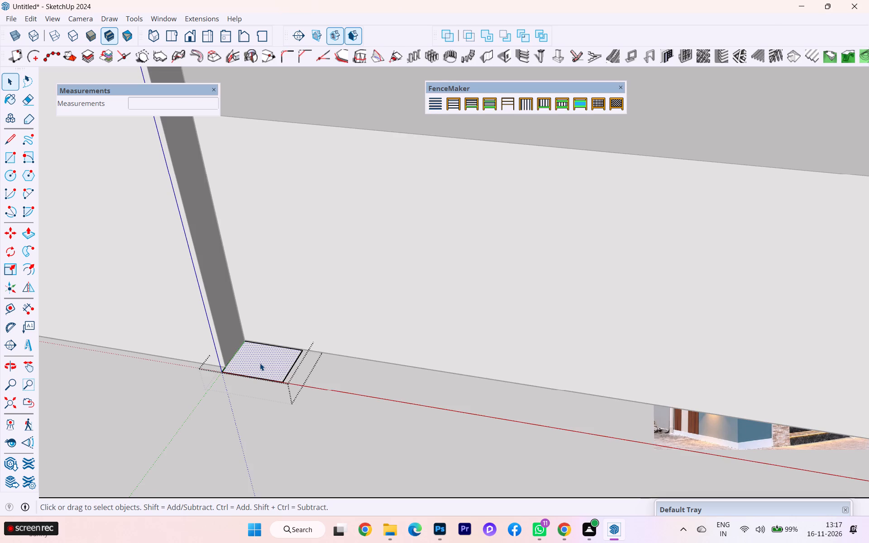
key("p")
key("Return")
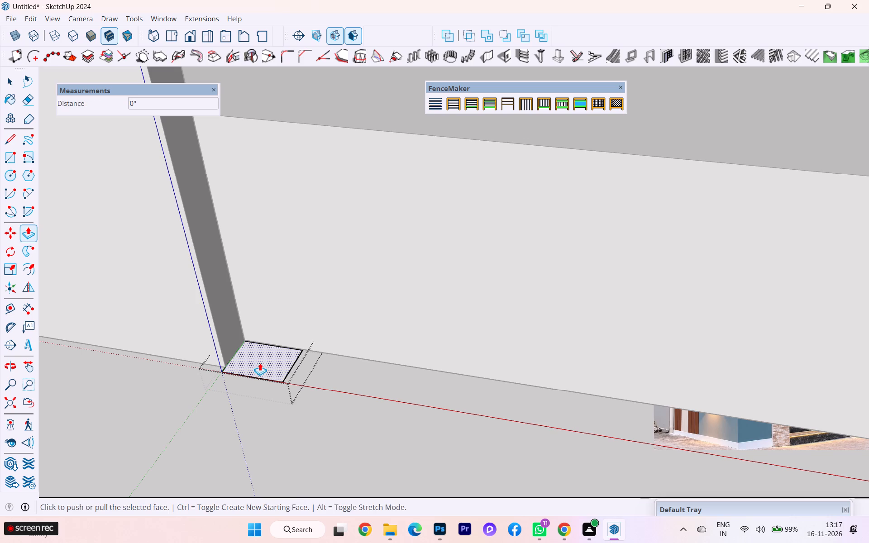
left_click(260, 363)
scroll(281, 335, "down", 1)
scroll(281, 337, "up", 1)
scroll(281, 338, "down", 3)
scroll(280, 357, "up", 1)
scroll(280, 358, "down", 13)
scroll(295, 409, "up", 3)
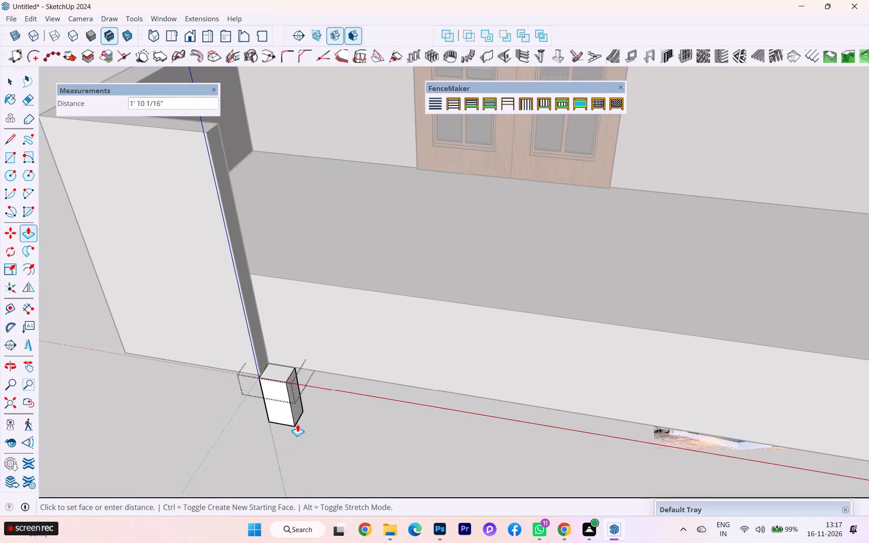
scroll(299, 426, "down", 1)
scroll(299, 426, "up", 1)
scroll(299, 426, "down", 13)
scroll(296, 400, "up", 1)
scroll(296, 400, "down", 1)
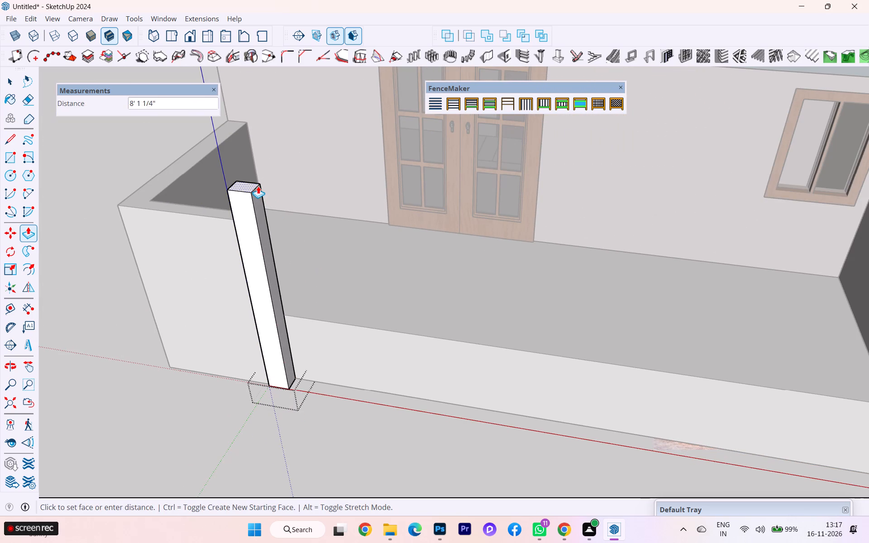
left_click(255, 195)
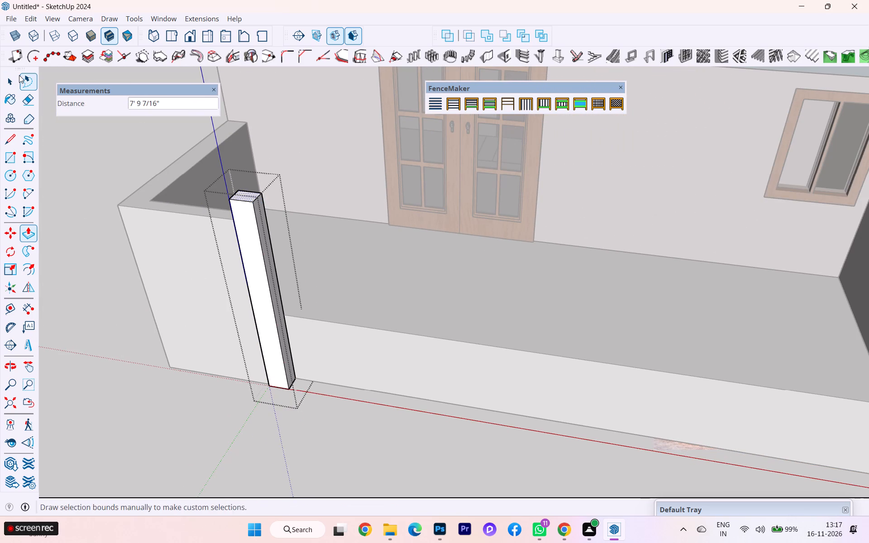
left_click(10, 79)
left_click(52, 262)
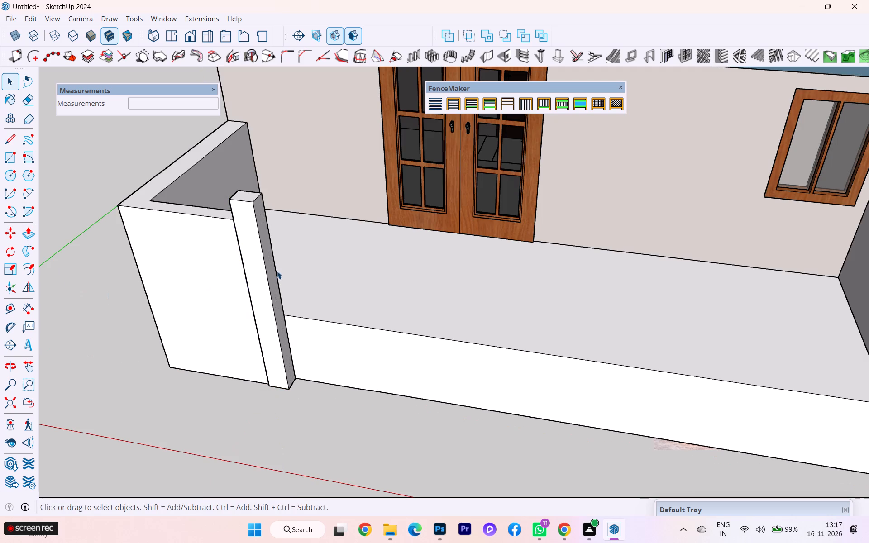
Examine from several angles how the new pillar meets the boundary wall and compares with the reference photo.
left_click(264, 277)
scroll(196, 283, "down", 1)
scroll(183, 286, "up", 1)
scroll(177, 288, "down", 7)
middle_click_drag(207, 331, 253, 326)
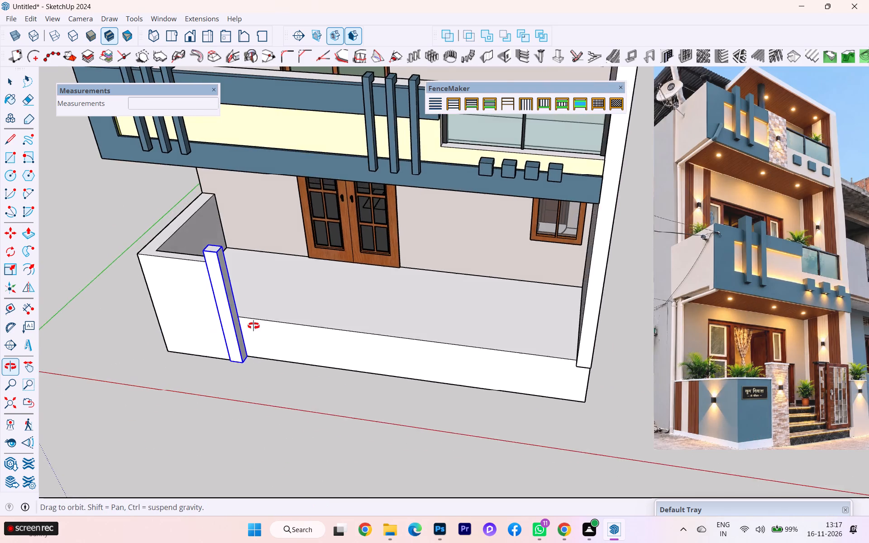
middle_click_drag(253, 326, 321, 324)
scroll(393, 219, "up", 5)
scroll(193, 267, "down", 1)
scroll(193, 267, "up", 1)
scroll(193, 267, "down", 1)
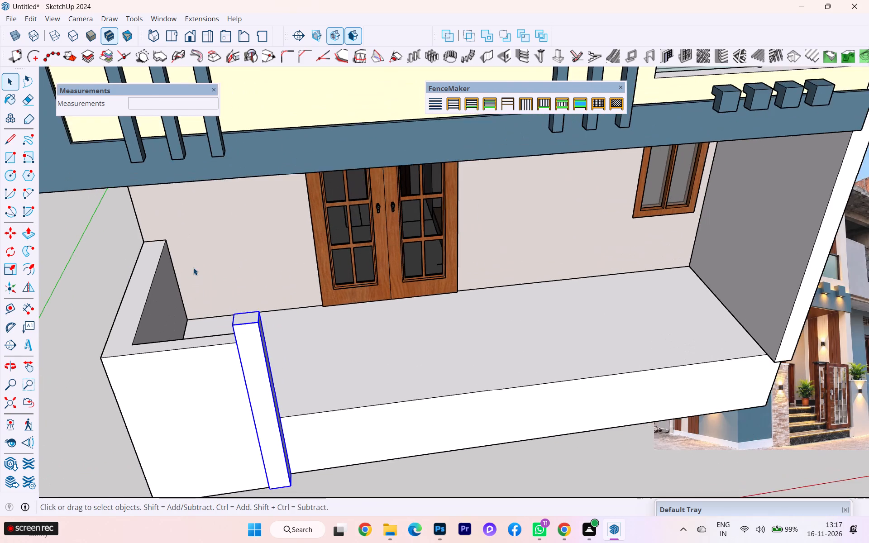
scroll(193, 270, "down", 3)
scroll(265, 421, "up", 1)
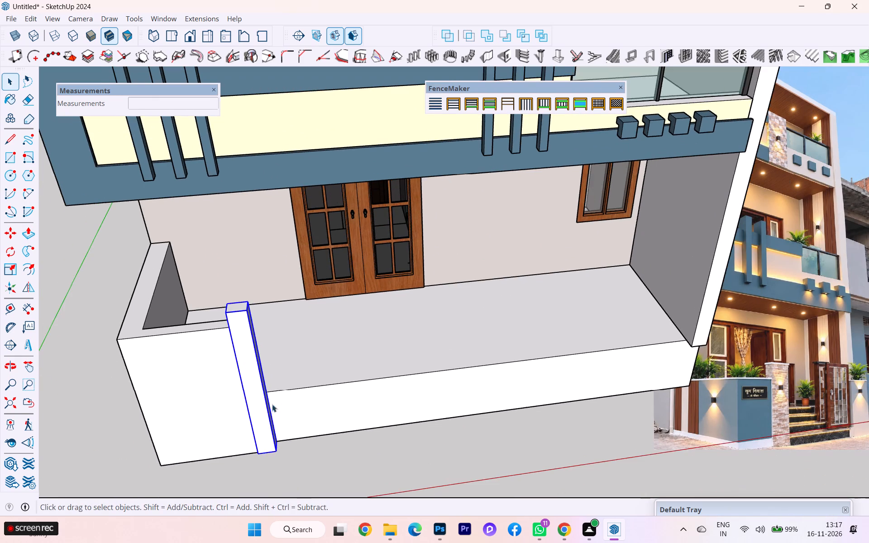
scroll(277, 394, "up", 5)
scroll(282, 411, "down", 1)
middle_click_drag(237, 410, 318, 394)
scroll(372, 370, "up", 1)
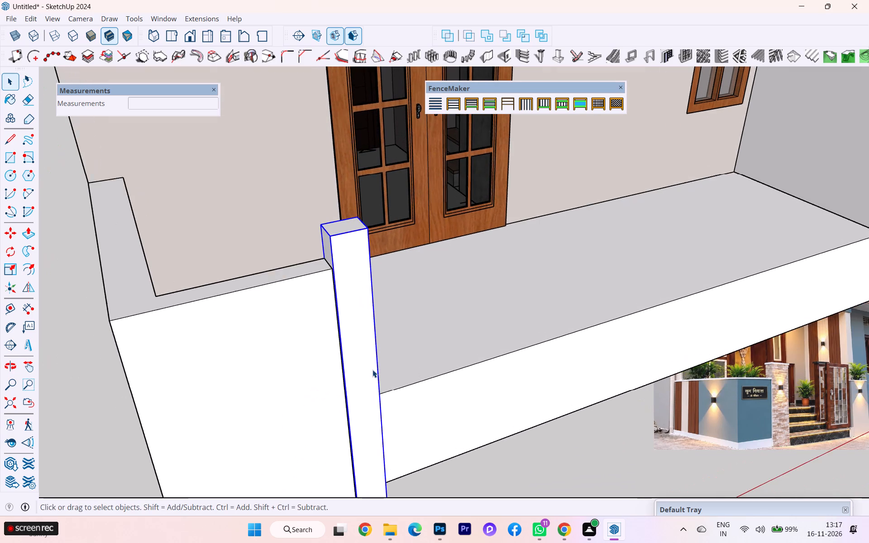
scroll(372, 370, "down", 1)
scroll(372, 370, "up", 1)
middle_click_drag(342, 300, 479, 295)
scroll(605, 295, "up", 2)
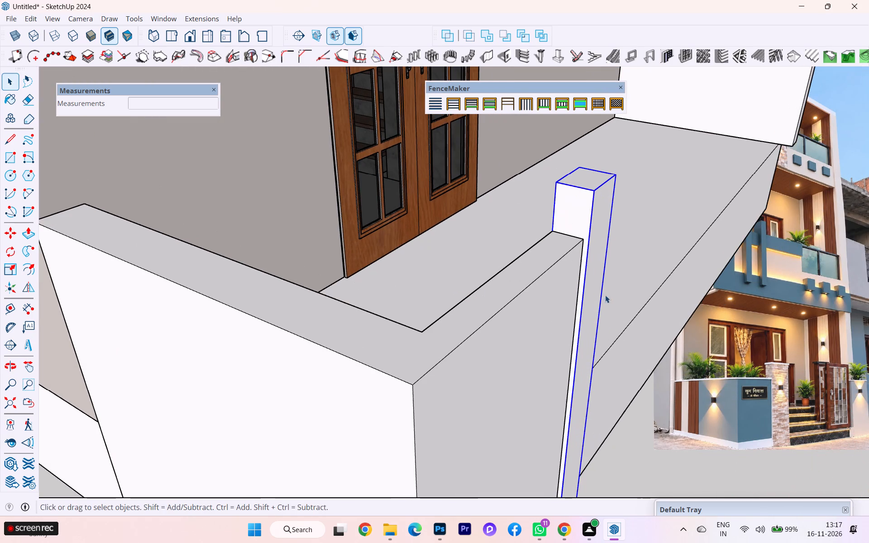
scroll(544, 350, "down", 1)
middle_click_drag(542, 357, 263, 381)
scroll(354, 317, "down", 3)
scroll(357, 319, "up", 1)
scroll(151, 341, "down", 1)
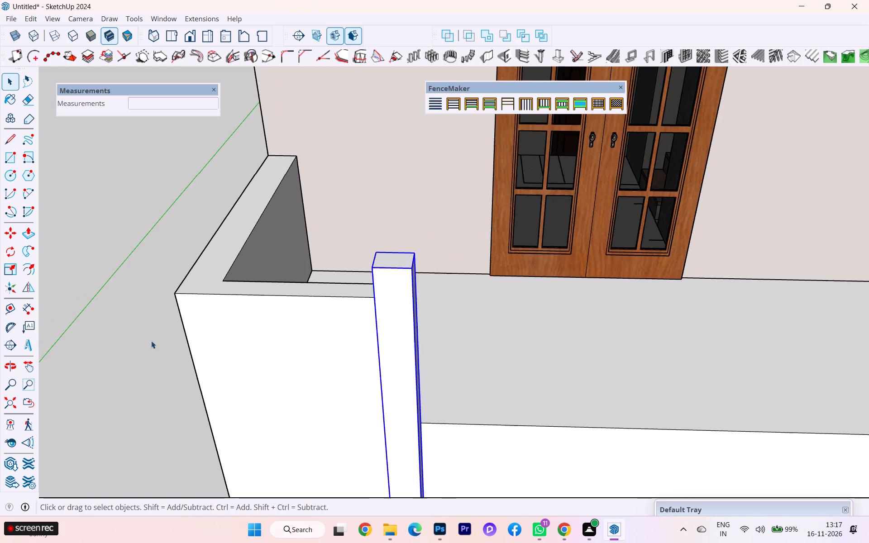
scroll(151, 341, "down", 3)
scroll(147, 351, "up", 1)
scroll(147, 351, "down", 4)
scroll(112, 360, "down", 4)
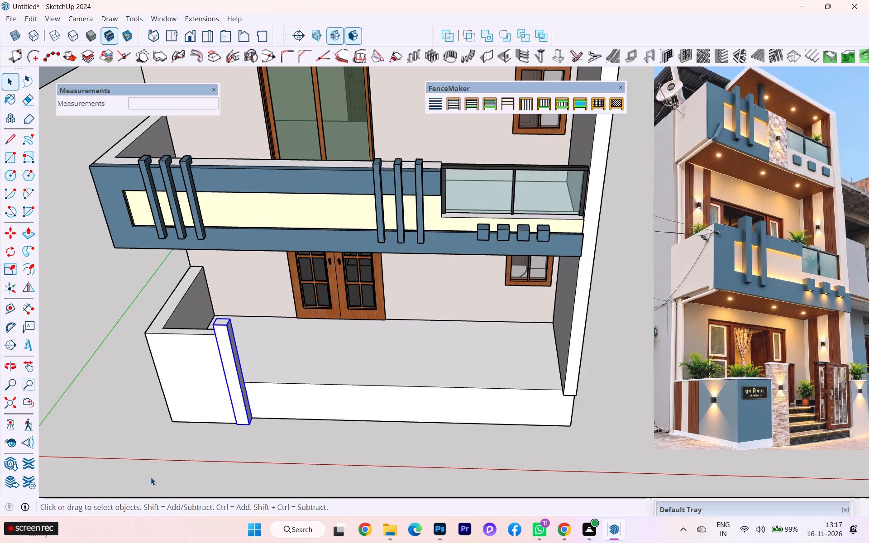
middle_click_drag(174, 482, 258, 468)
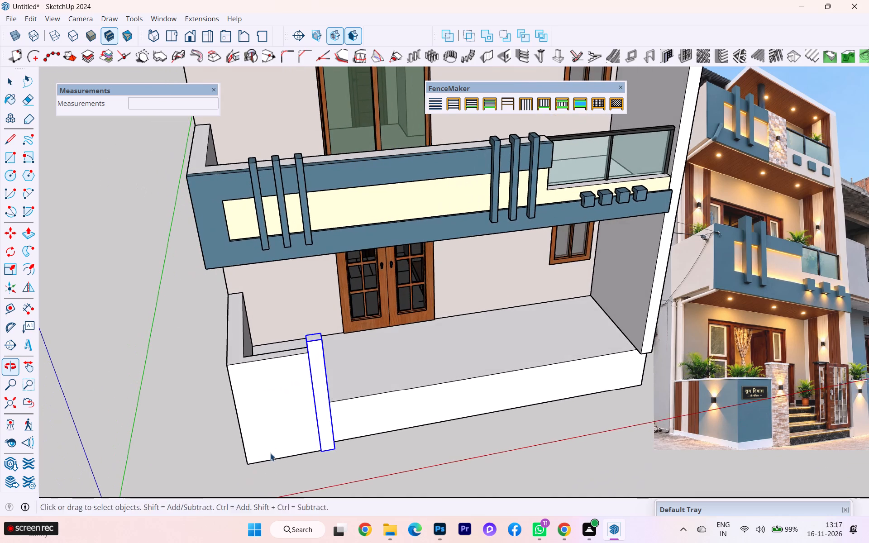
middle_click(270, 453)
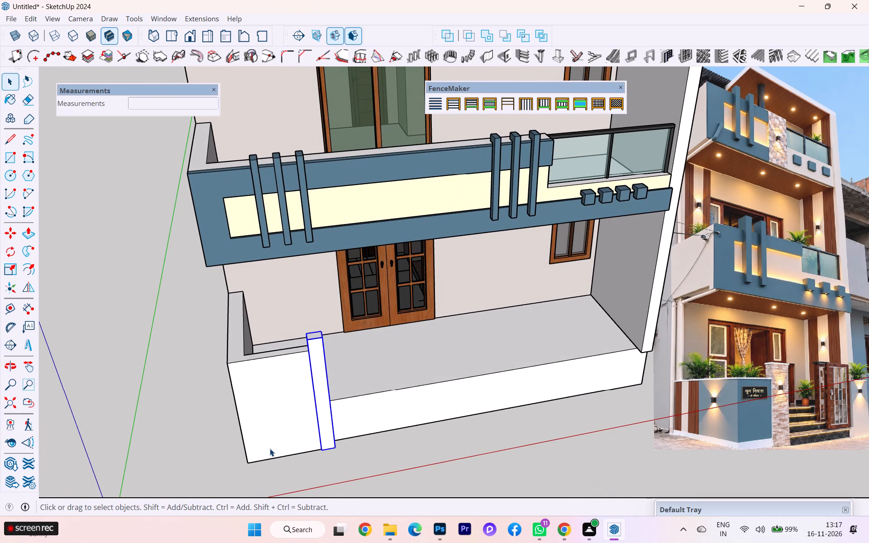
scroll(270, 448, "up", 1)
scroll(270, 448, "down", 1)
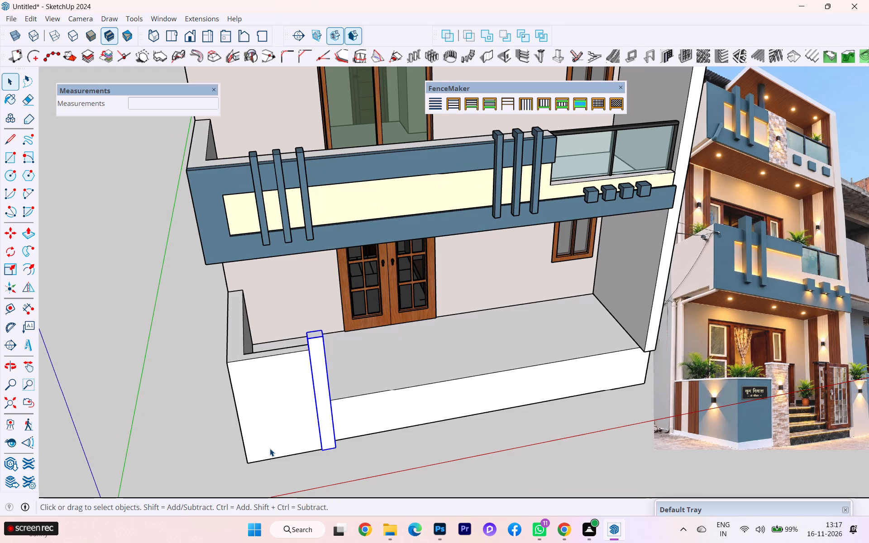
scroll(241, 405, "up", 1)
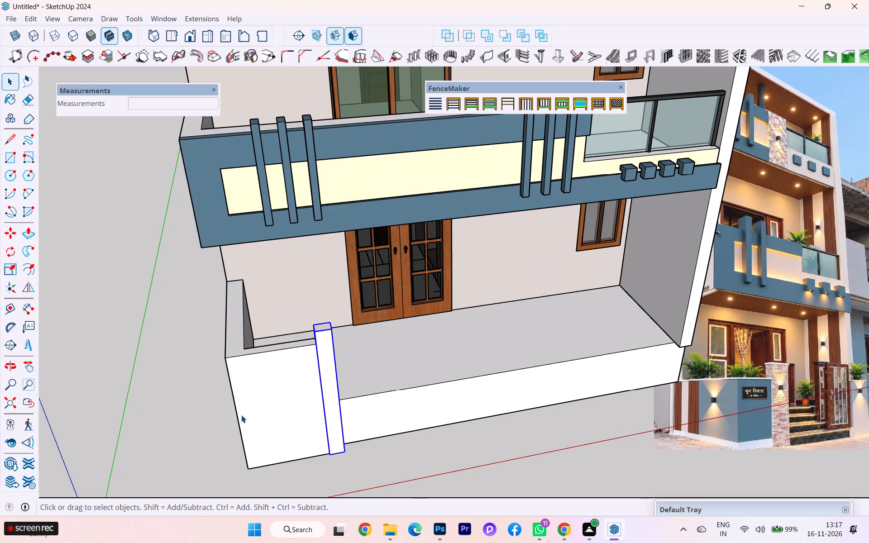
middle_click_drag(270, 415, 323, 402)
middle_click_drag(302, 402, 339, 391)
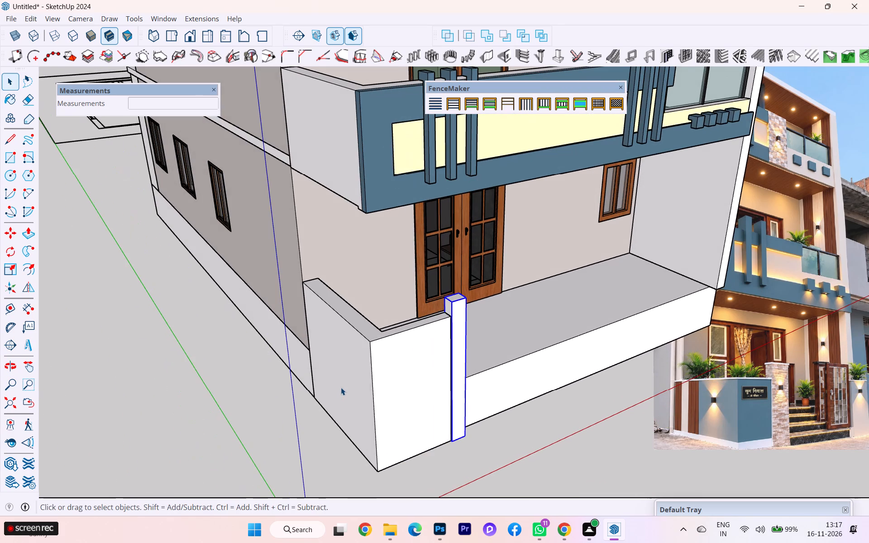
Inside the boundary wall group, copy the outer side face's bottom edge 6" upward.
left_click(341, 387)
double_click(341, 387)
left_click(346, 382)
scroll(340, 422, "up", 2)
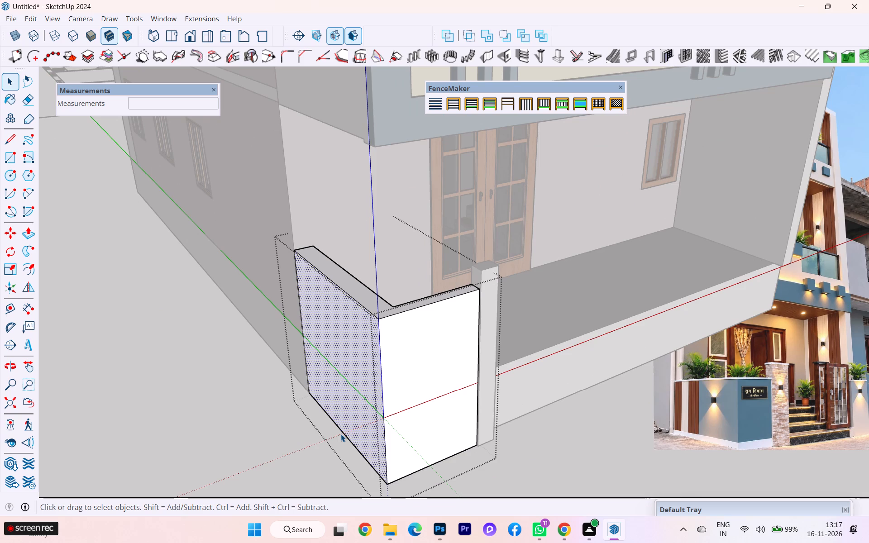
left_click(343, 432)
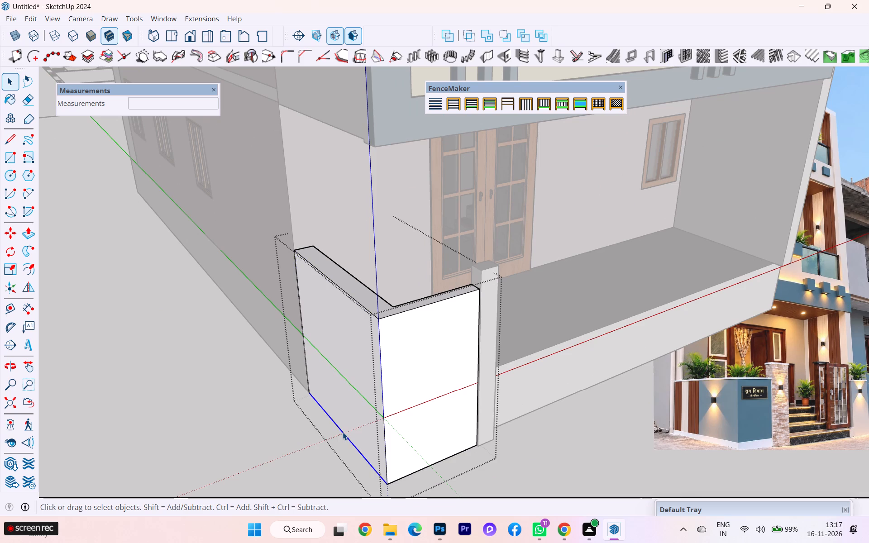
key("m")
key("Return")
left_click(343, 432)
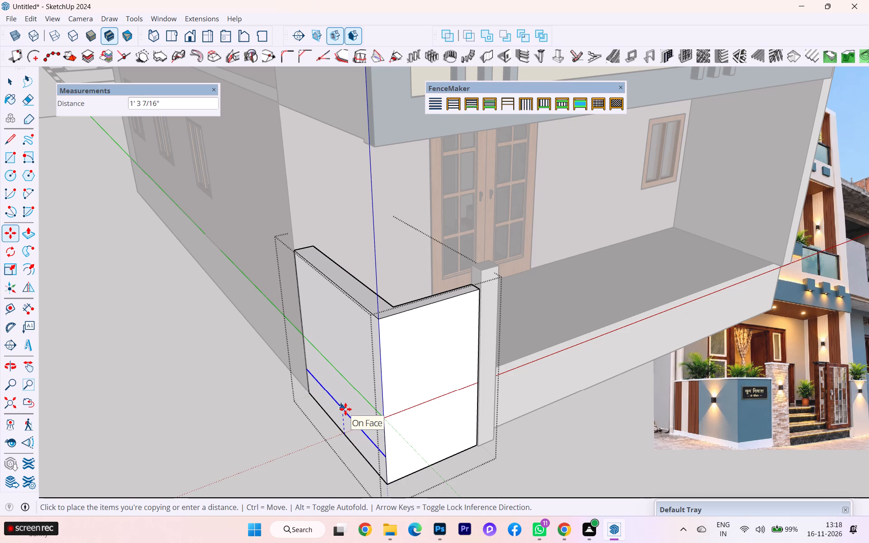
key("6")
key("Return")
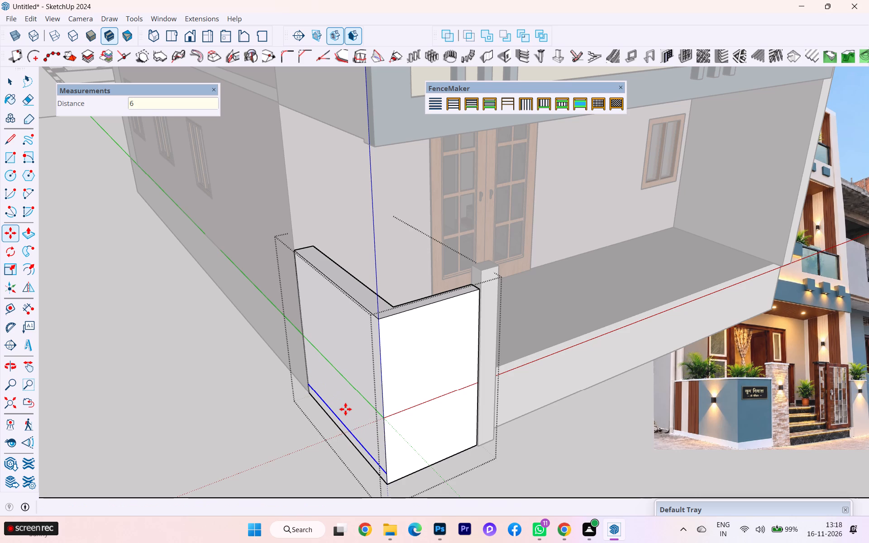
scroll(390, 497, "up", 2)
scroll(420, 439, "down", 2)
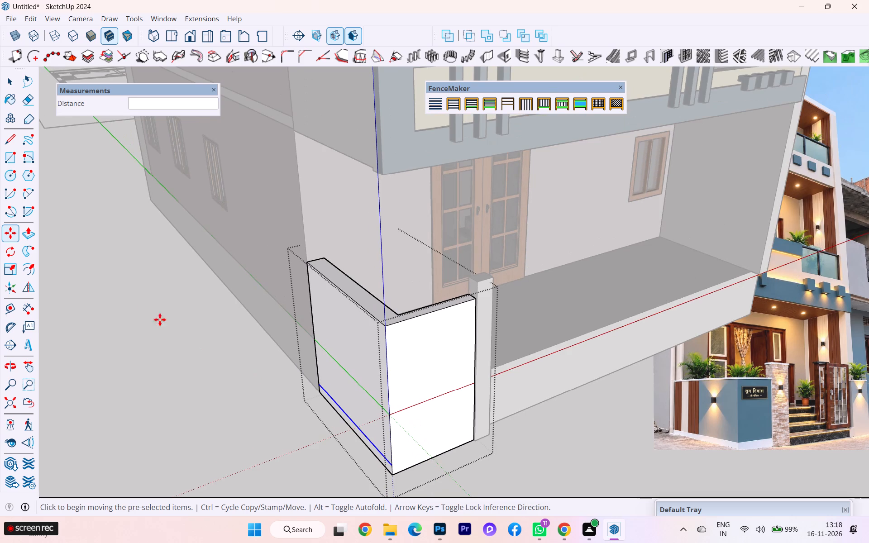
Copy the front face's bottom edge upward from the wall corner to meet the side face's skirting line.
left_click(5, 86)
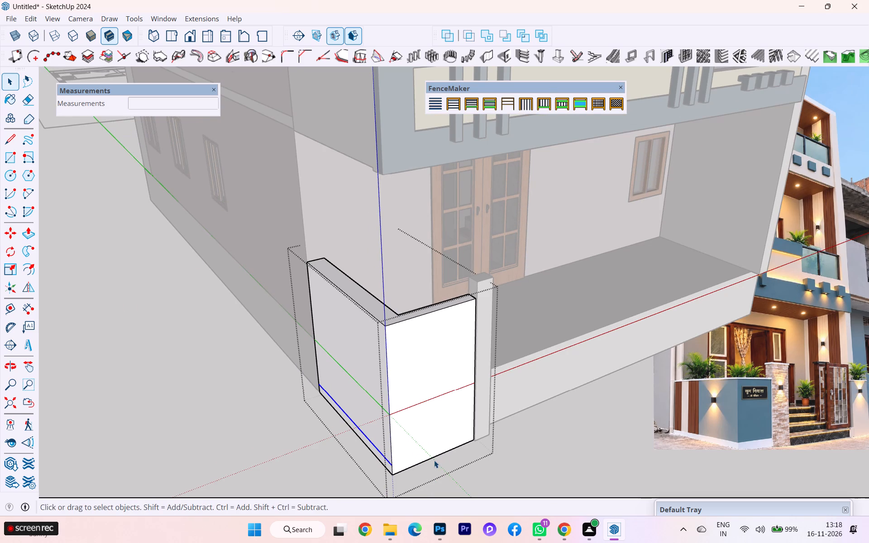
left_click(434, 460)
left_click(1, 229)
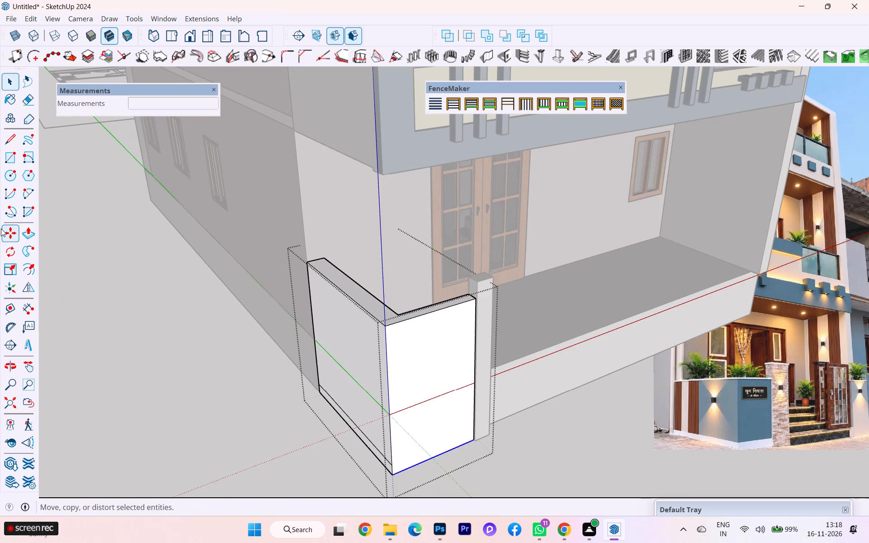
scroll(413, 487, "up", 15)
scroll(396, 481, "down", 1)
scroll(396, 481, "up", 1)
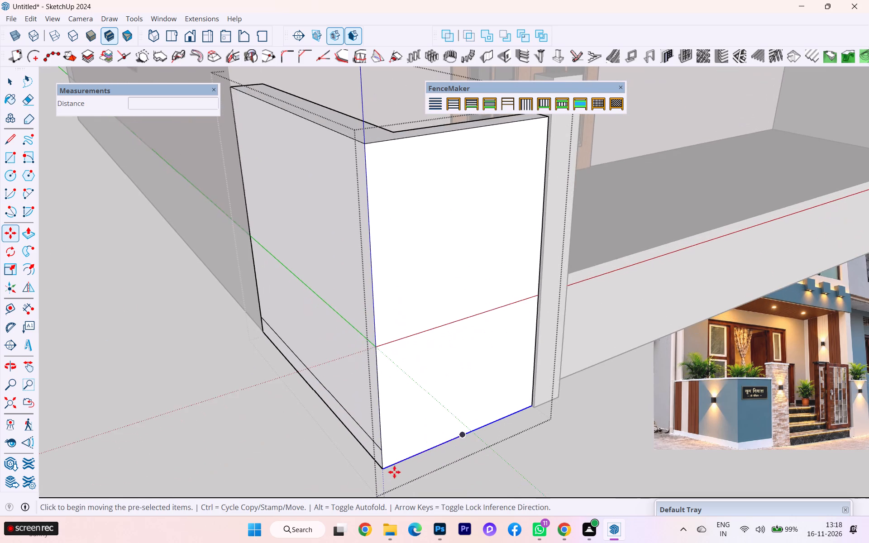
scroll(386, 465, "up", 5)
scroll(386, 465, "down", 2)
scroll(386, 465, "up", 1)
left_click(378, 472)
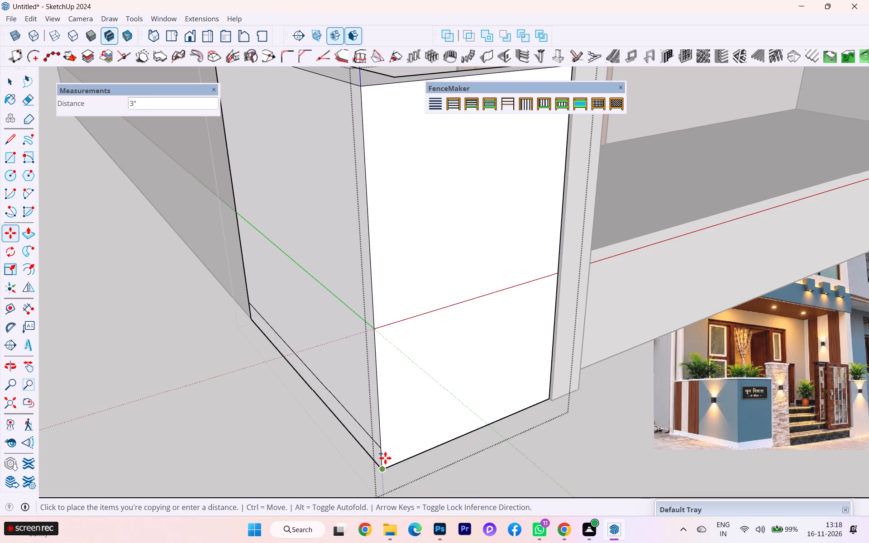
left_click(383, 450)
scroll(543, 468, "down", 2)
scroll(546, 469, "up", 1)
scroll(549, 470, "down", 3)
scroll(383, 412, "down", 1)
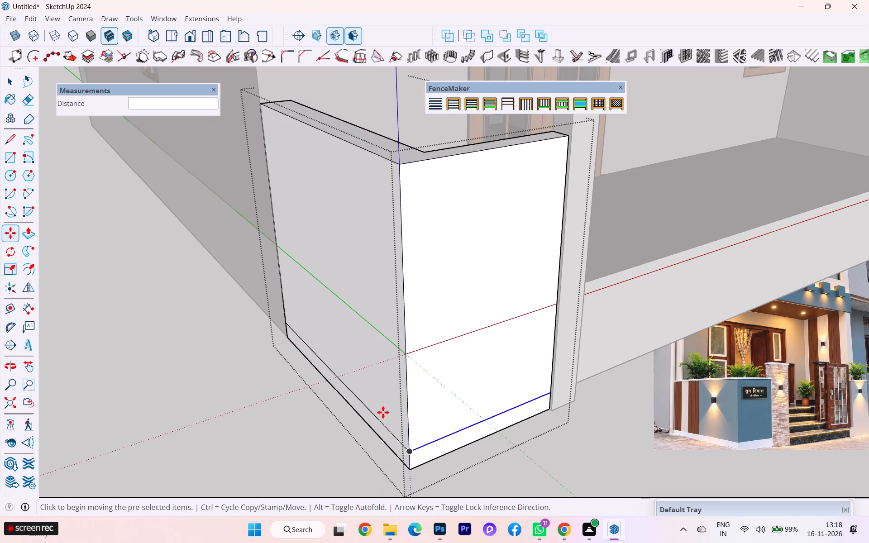
scroll(383, 412, "down", 4)
left_click(10, 85)
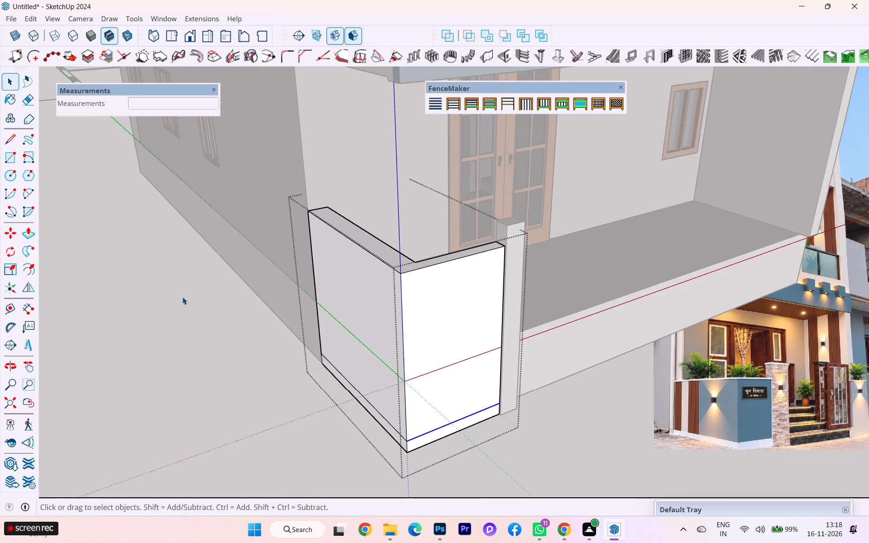
left_click(192, 324)
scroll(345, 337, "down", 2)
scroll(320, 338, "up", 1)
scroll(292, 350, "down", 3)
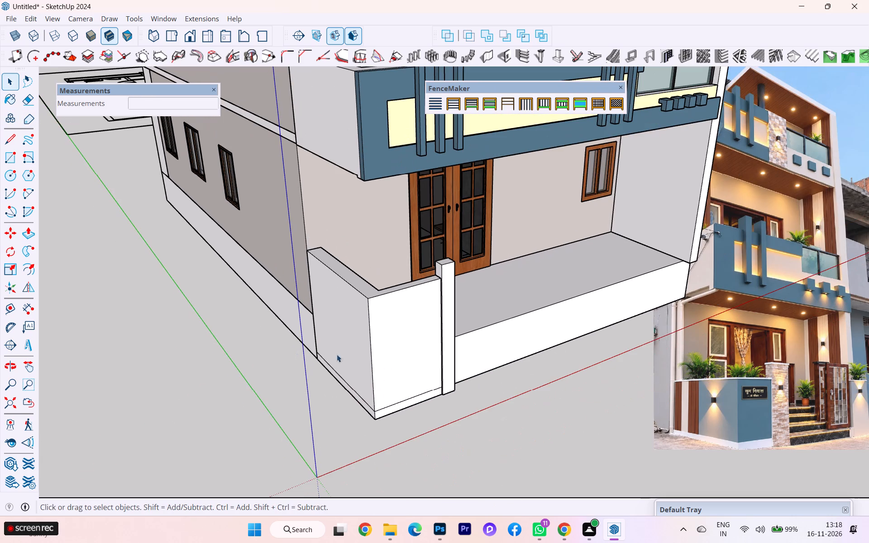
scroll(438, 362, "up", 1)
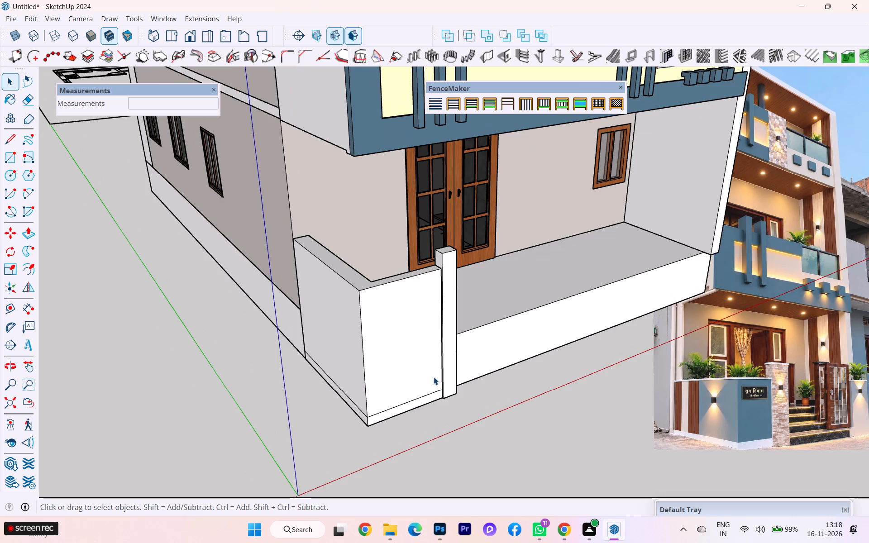
Examine the boundary wall with its skirting lines against the reference photo, both close up and with the balconies above.
scroll(434, 377, "up", 3)
scroll(434, 377, "down", 3)
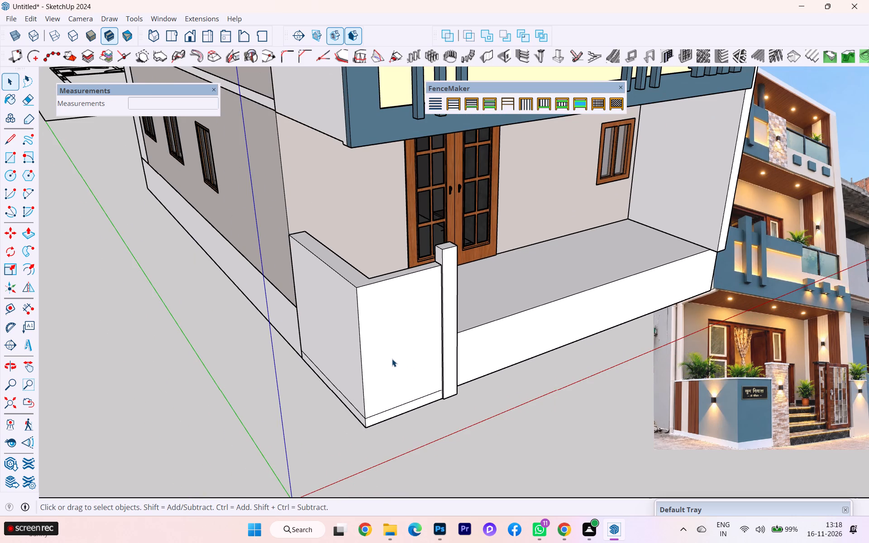
scroll(392, 362, "up", 2)
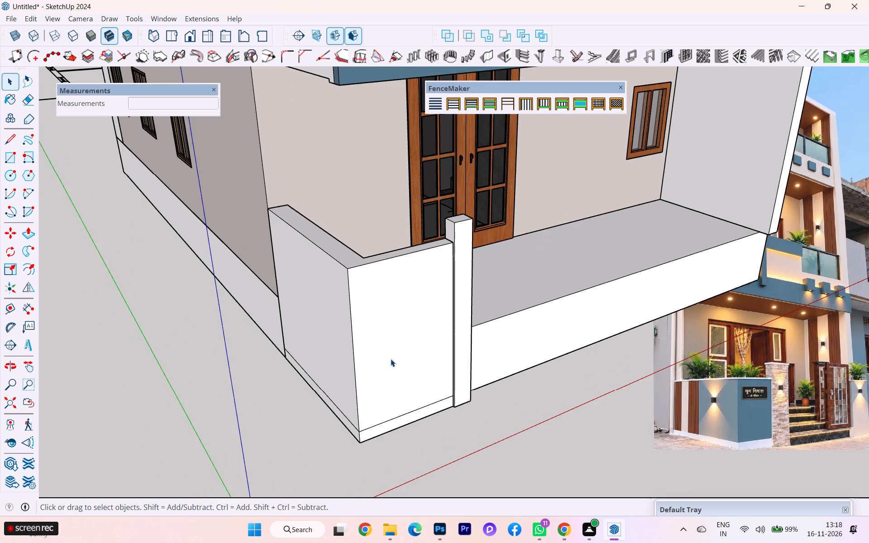
scroll(391, 359, "down", 3)
scroll(315, 392, "down", 2)
scroll(270, 389, "down", 3)
scroll(311, 377, "down", 1)
scroll(311, 377, "up", 1)
scroll(311, 378, "down", 1)
scroll(323, 366, "up", 1)
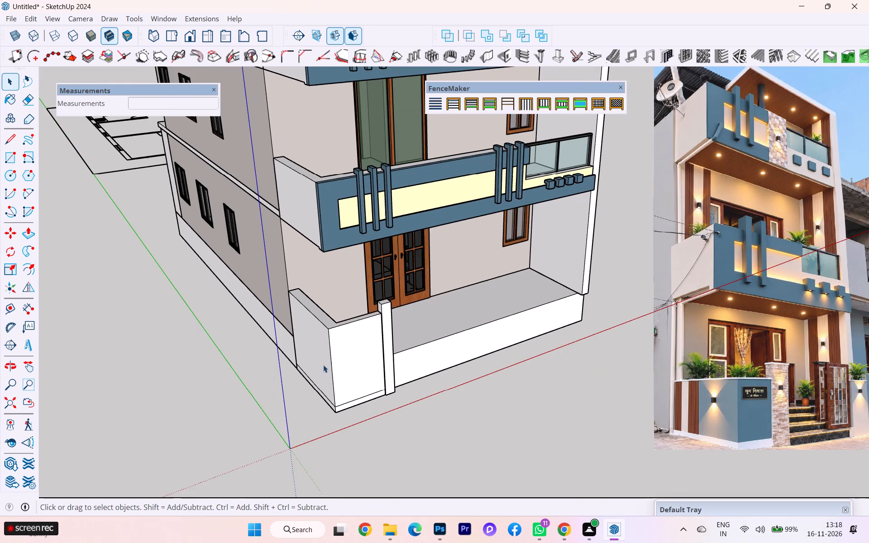
scroll(329, 346, "up", 6)
scroll(333, 322, "down", 1)
scroll(333, 322, "up", 1)
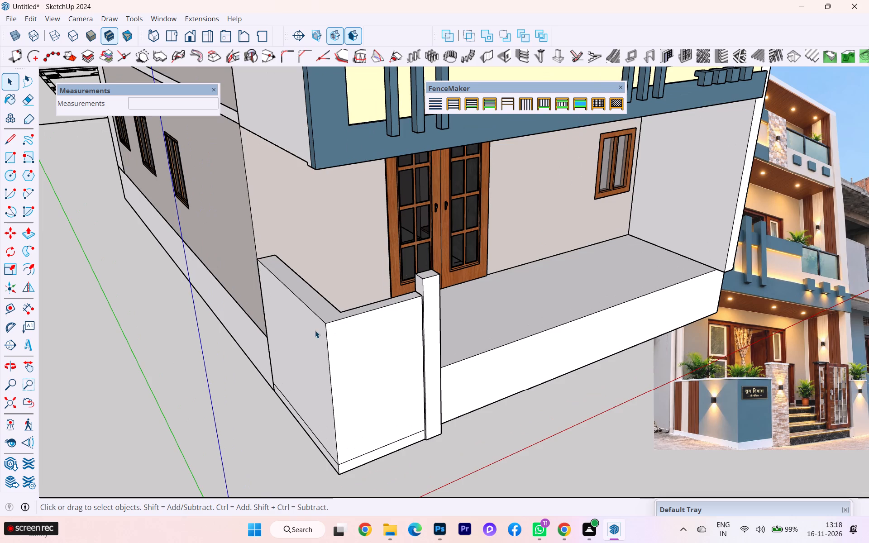
Inside the boundary wall group, draw a vertical line about 6' 6" long dividing the outer side face from skirting line to top edge.
left_click(306, 335)
left_click(306, 335)
left_click(306, 332)
scroll(311, 334, "up", 3)
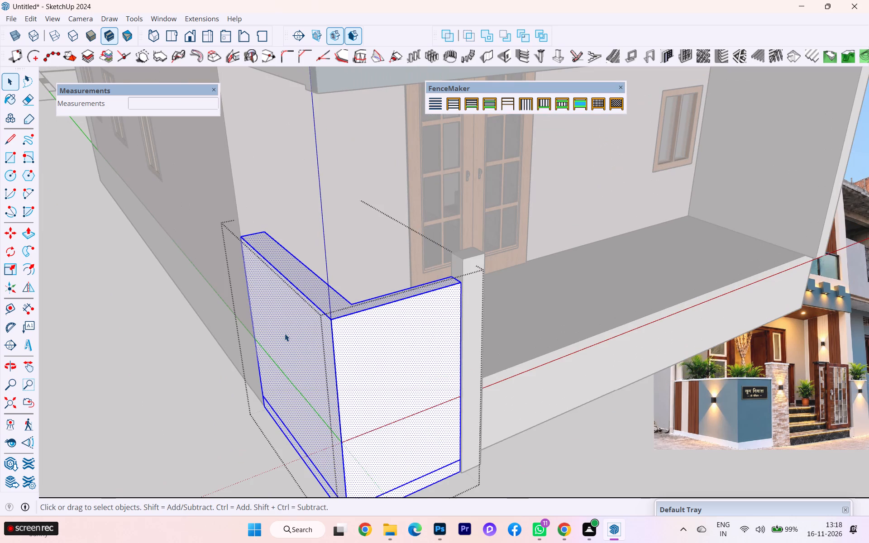
left_click(285, 333)
middle_click_drag(309, 326, 348, 323)
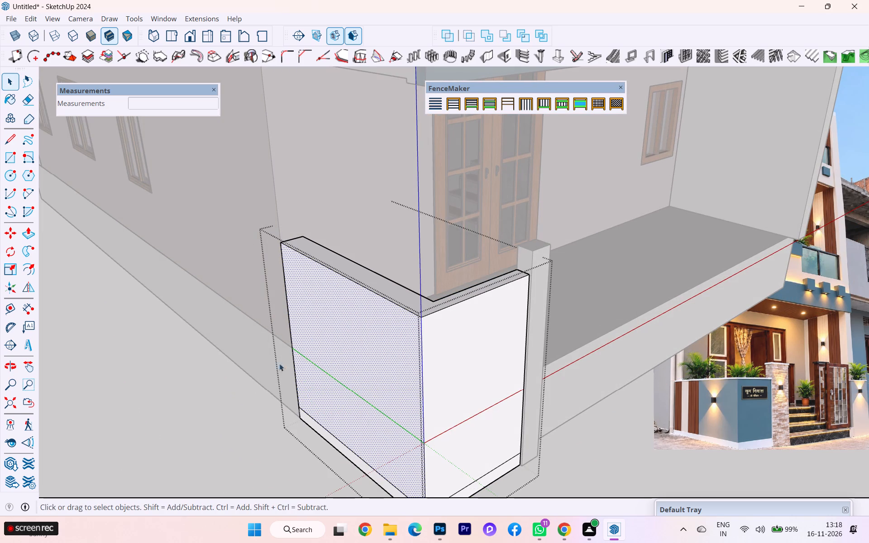
middle_click_drag(292, 411, 378, 400)
scroll(283, 390, "down", 2)
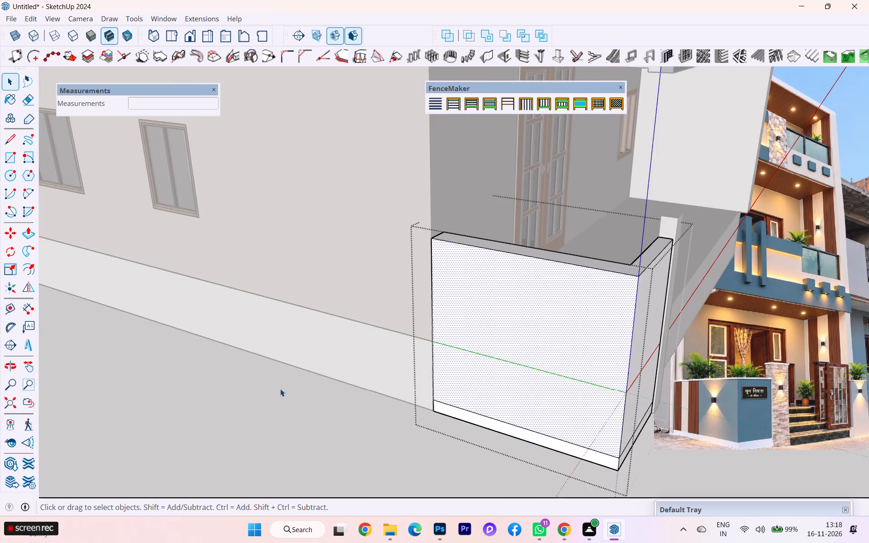
scroll(280, 389, "down", 2)
scroll(727, 422, "up", 1)
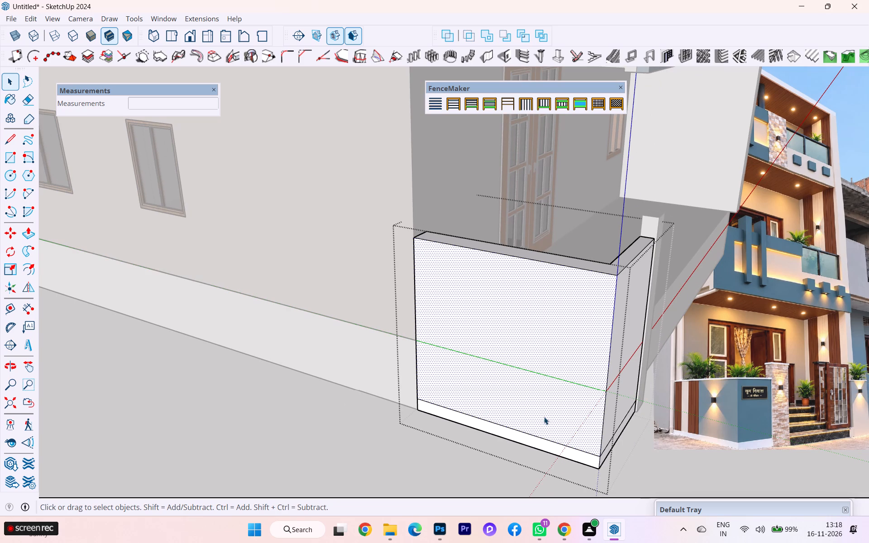
scroll(476, 427, "down", 1)
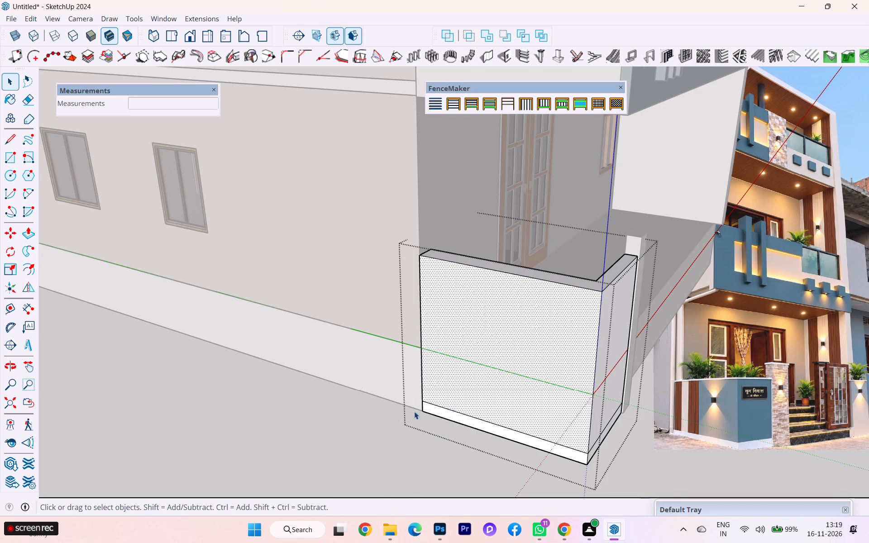
scroll(366, 420, "down", 1)
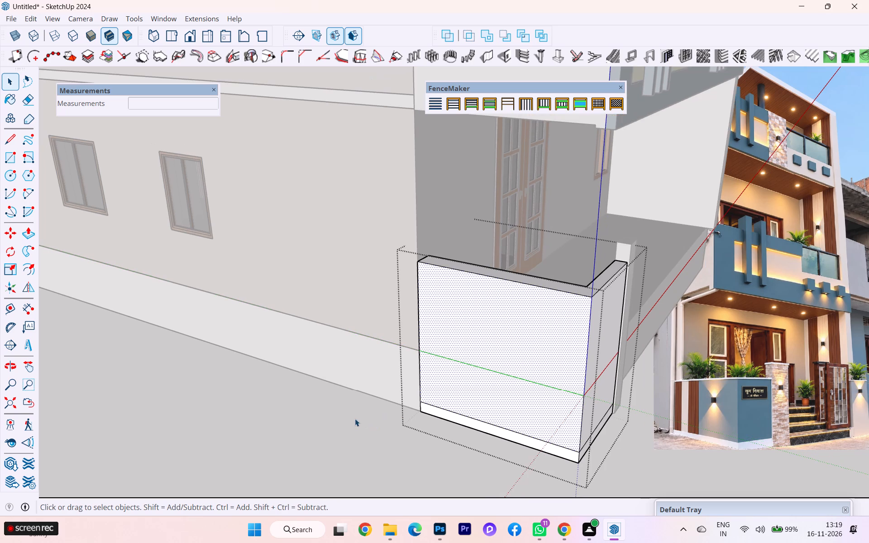
scroll(344, 414, "down", 2)
scroll(566, 423, "up", 4)
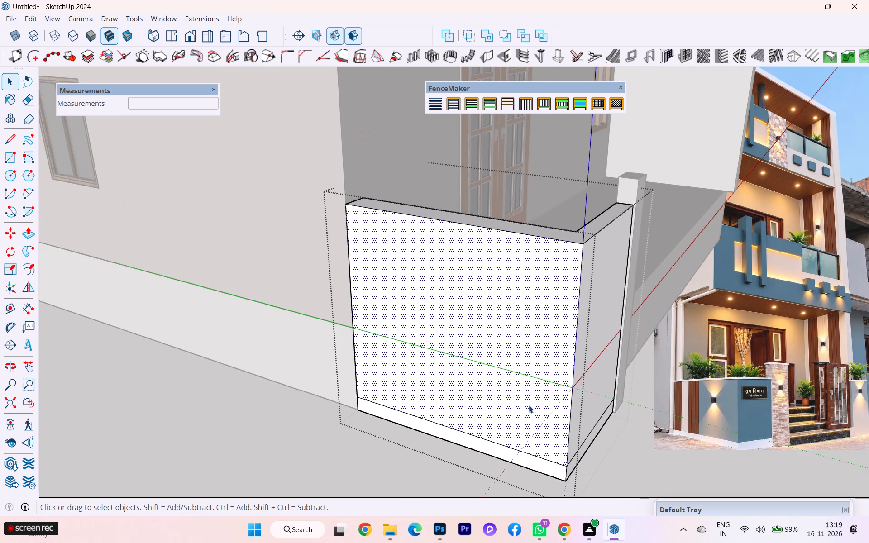
key("l")
key("Return")
scroll(485, 429, "up", 1)
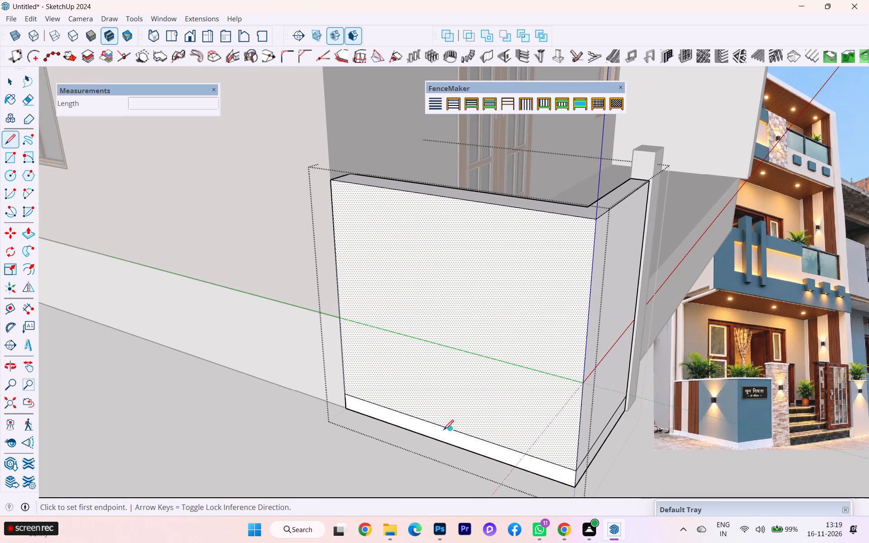
left_click(446, 430)
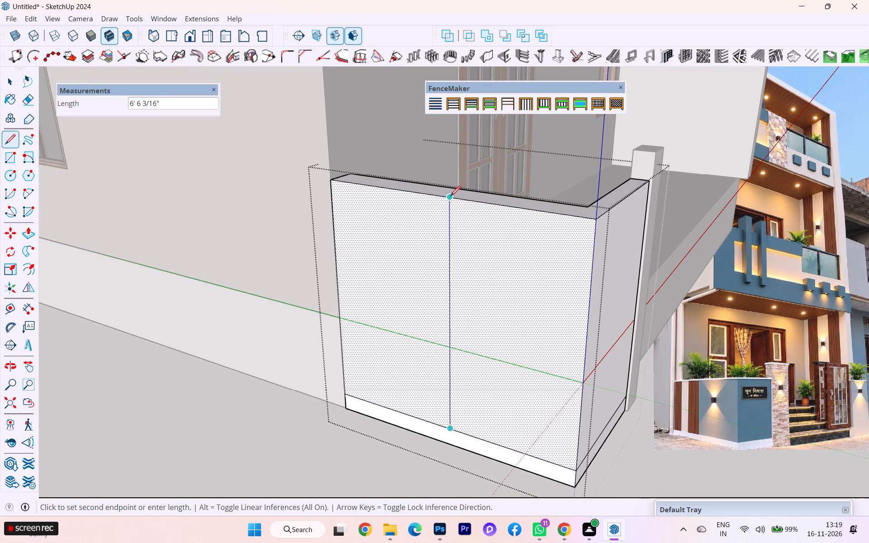
left_click(450, 196)
key("space")
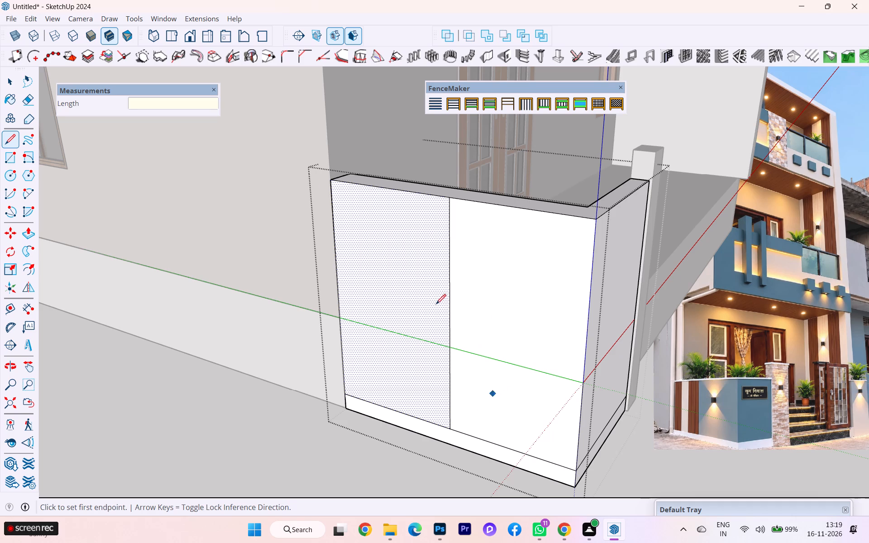
left_click(18, 81)
Copy both segments of the outer side face's top edge straight down about 1 11/16".
left_click(564, 217)
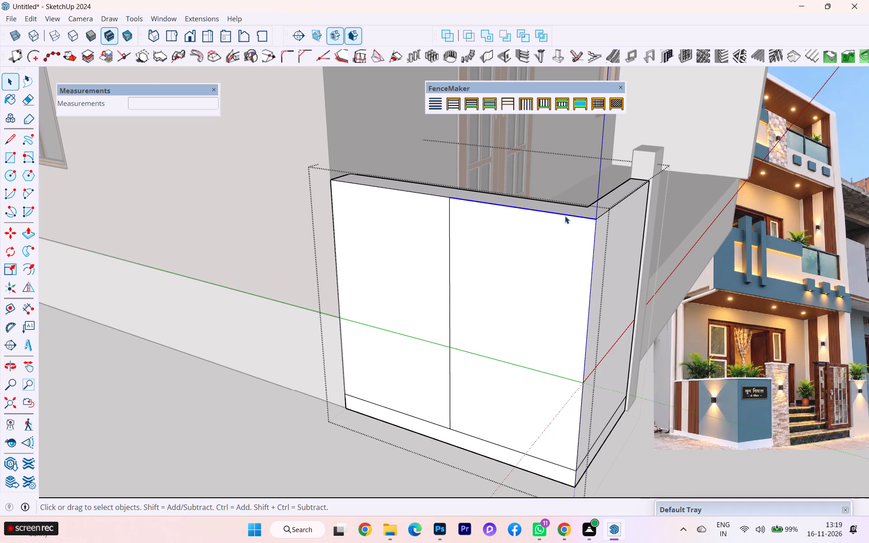
scroll(486, 218, "up", 1)
scroll(434, 206, "up", 1)
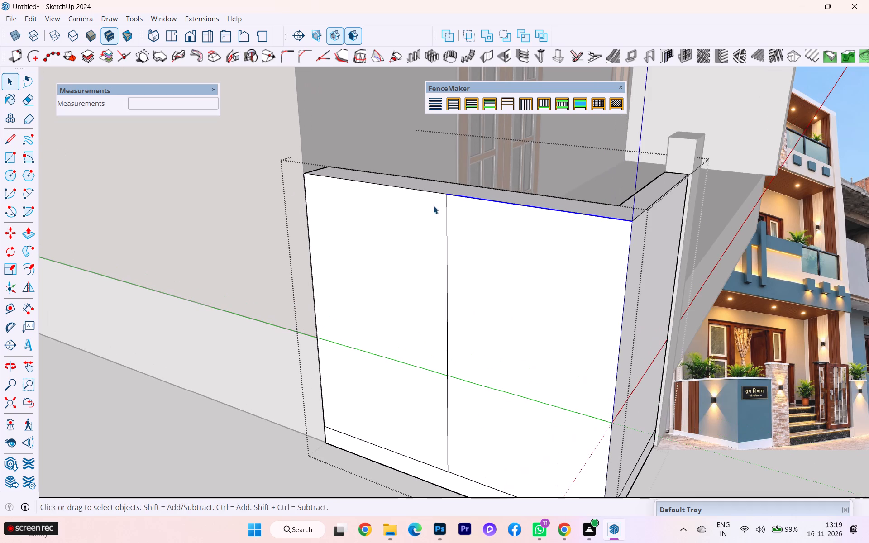
left_click(414, 191, "ctrl")
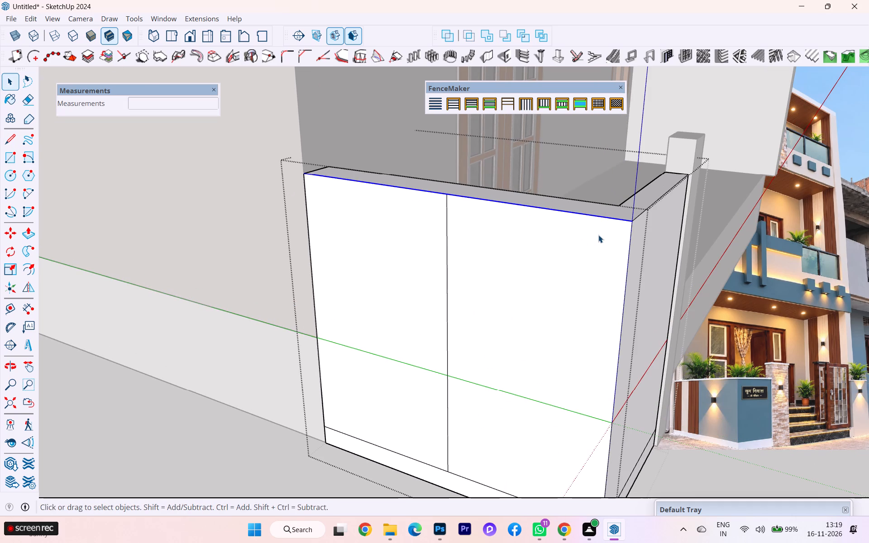
key("m")
key("Return")
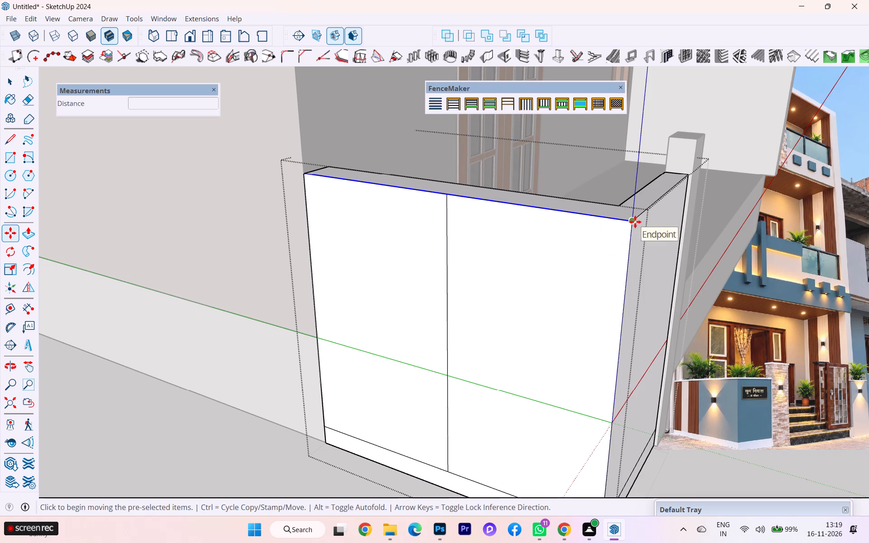
left_click(635, 222)
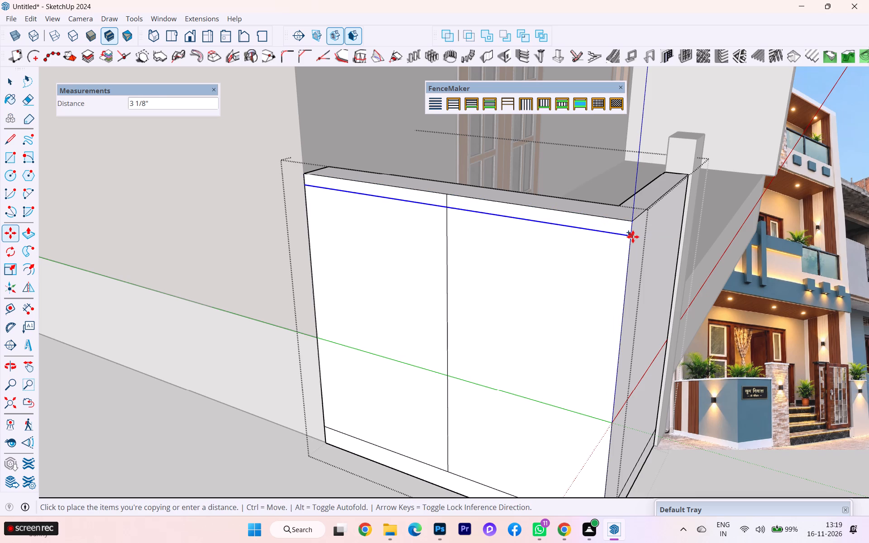
key("Up")
scroll(633, 240, "up", 3)
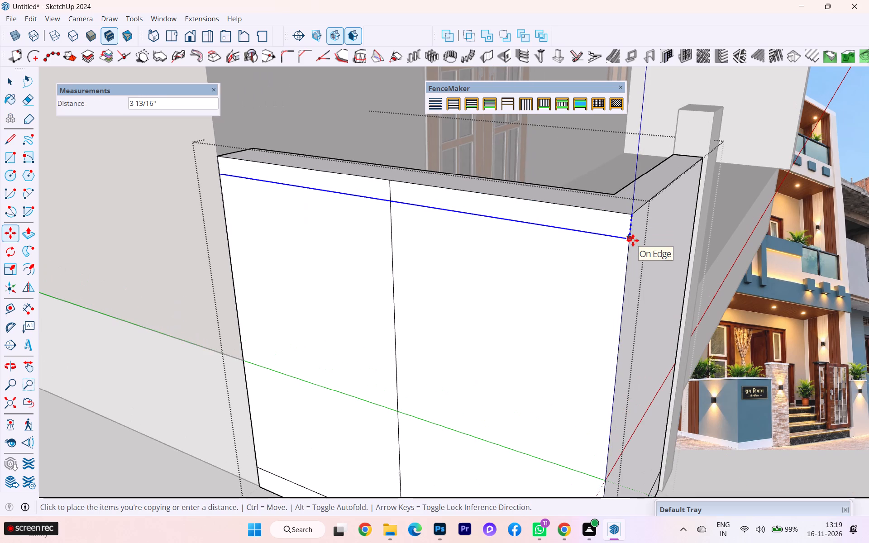
left_click(630, 226)
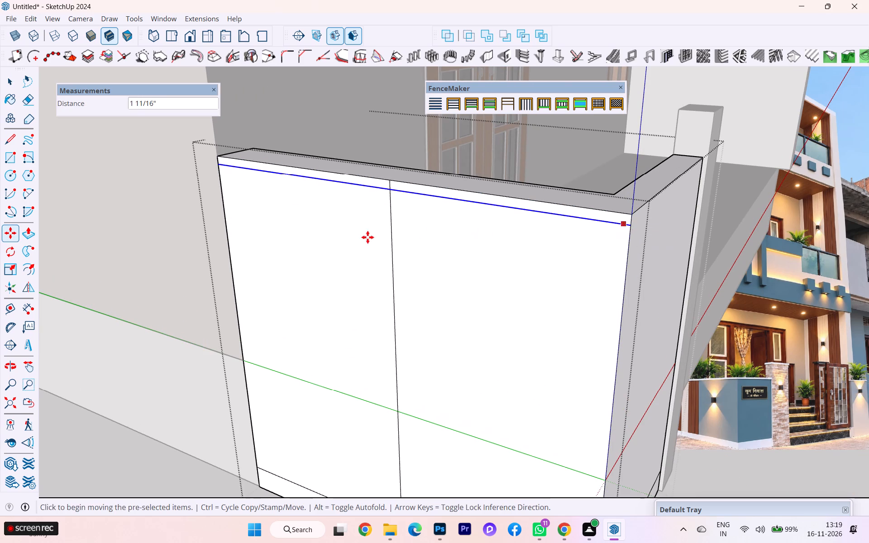
scroll(206, 239, "down", 4)
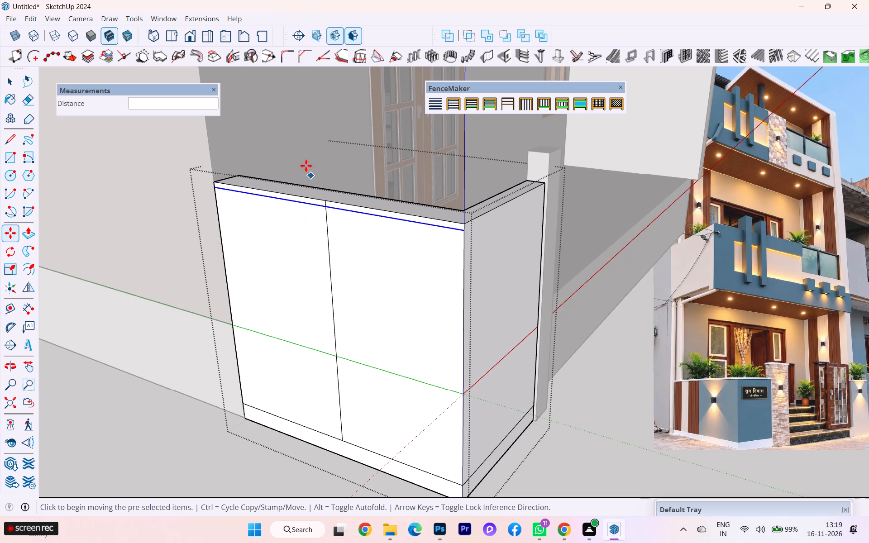
middle_click_drag(444, 230, 321, 224)
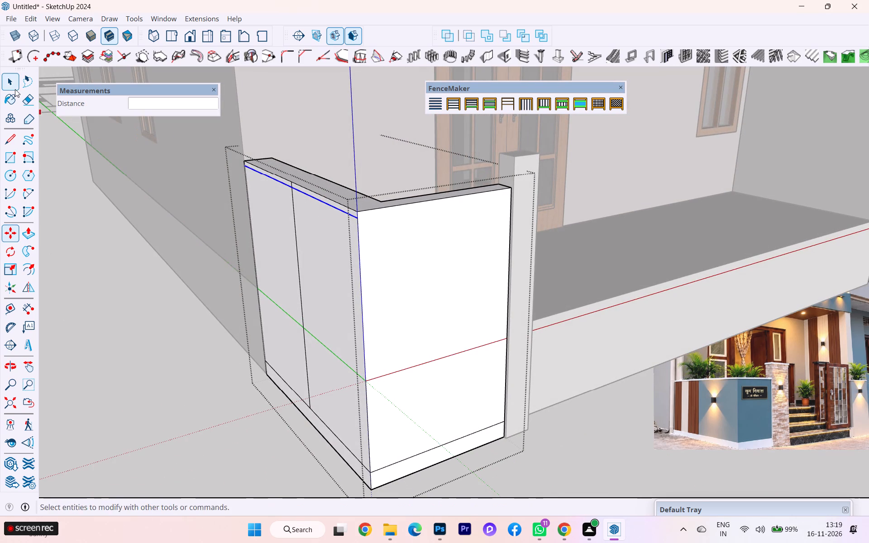
left_click(15, 89)
Copy the front face's top edge down 1 11/16" from the wall corner to meet the side face's upper border line.
scroll(411, 204, "up", 2)
scroll(382, 206, "down", 2)
scroll(380, 209, "up", 1)
left_click(363, 212)
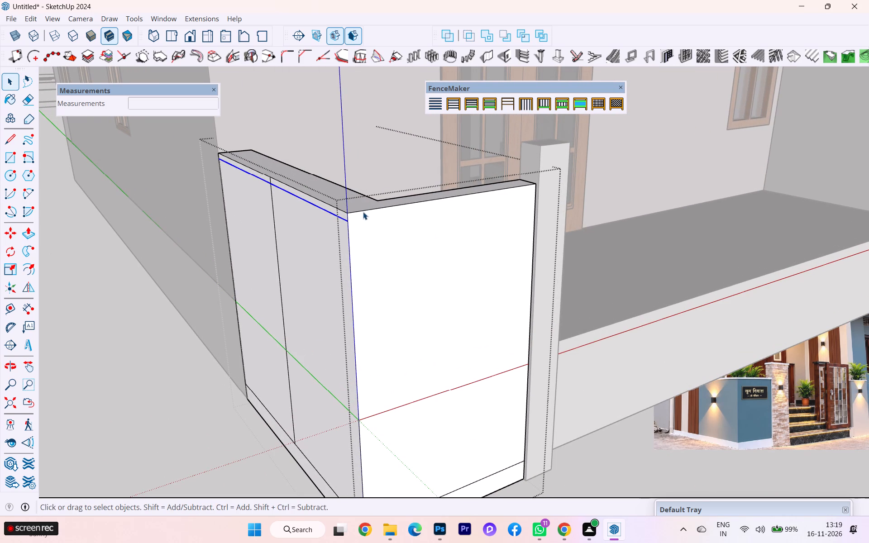
key("m")
key("Return")
scroll(342, 224, "up", 8)
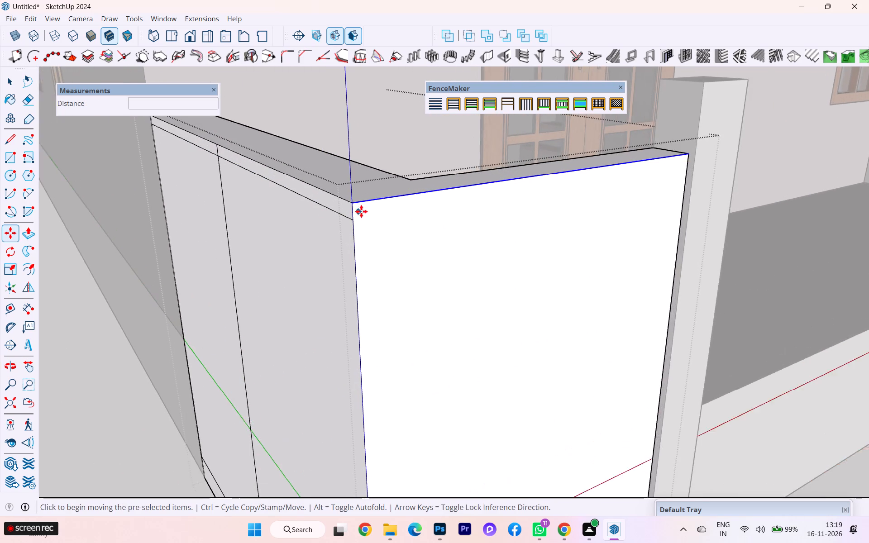
left_click(354, 203)
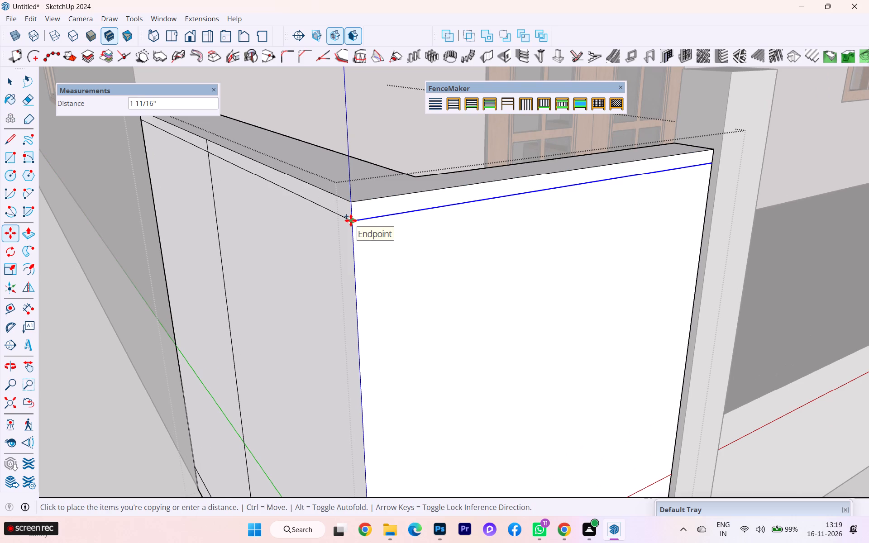
left_click(351, 220)
scroll(507, 251, "down", 6)
scroll(436, 264, "up", 1)
scroll(392, 251, "down", 2)
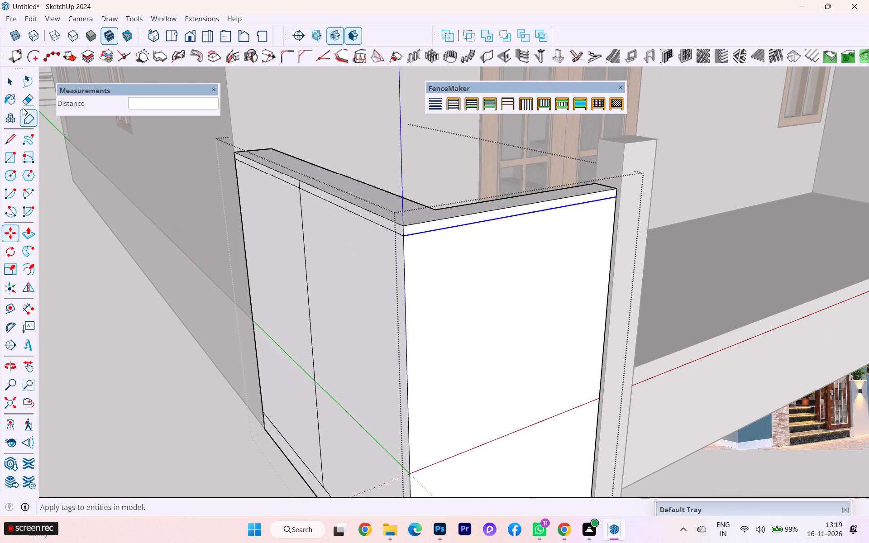
left_click(15, 84)
Copy the front face's vertical edge beside the pillar 1" inward along the red axis.
scroll(107, 196, "down", 3)
scroll(193, 306, "down", 2)
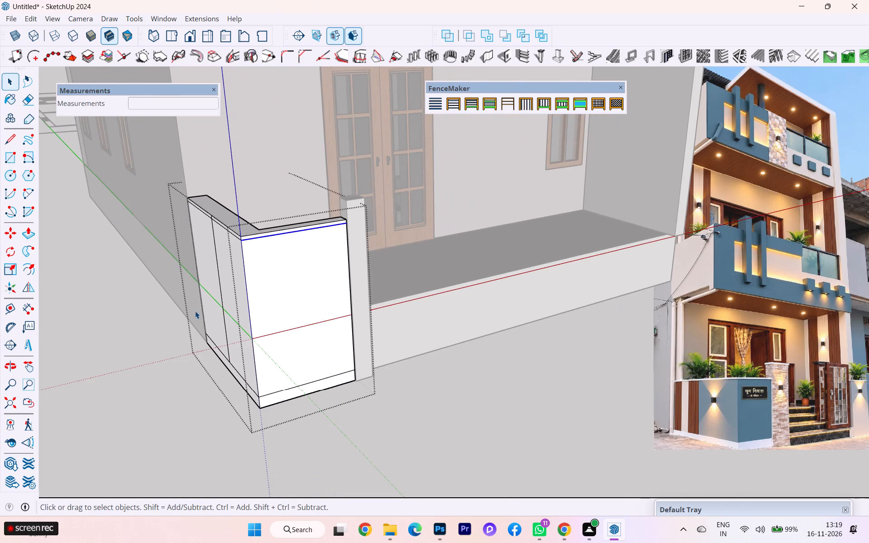
middle_click_drag(337, 306, 388, 308)
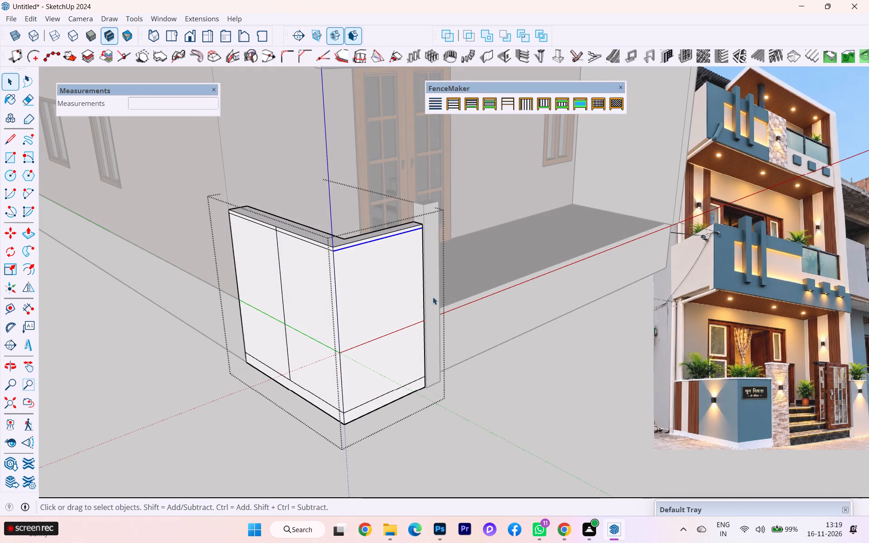
scroll(329, 296, "up", 2)
scroll(434, 287, "up", 2)
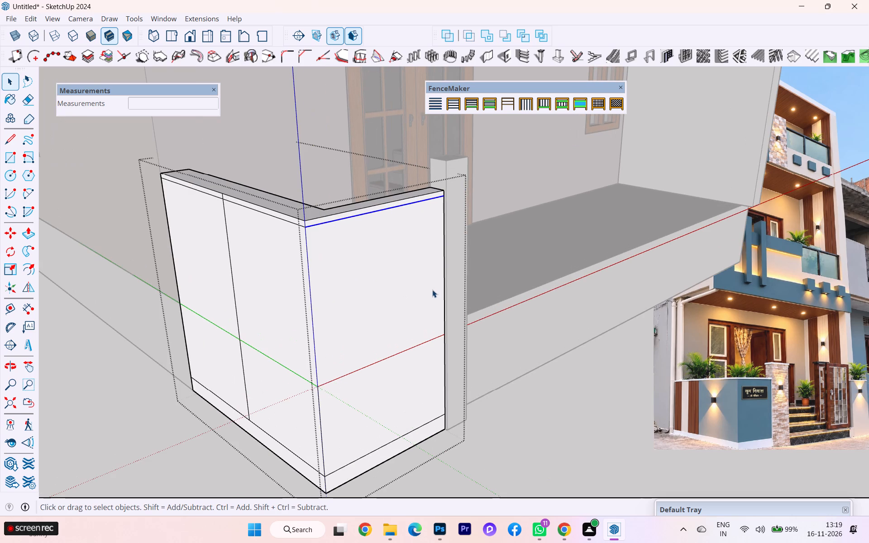
left_click(432, 290)
scroll(437, 287, "up", 5)
scroll(438, 287, "down", 1)
scroll(438, 287, "up", 4)
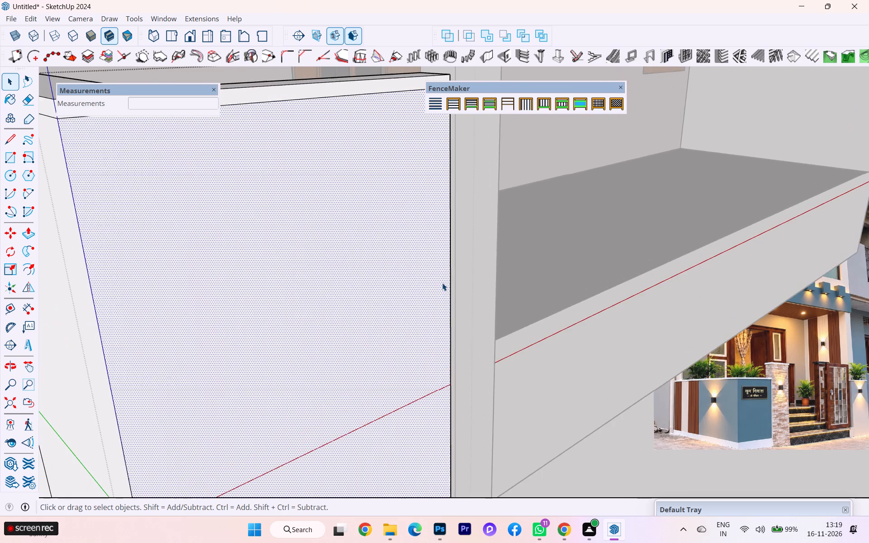
scroll(442, 283, "up", 6)
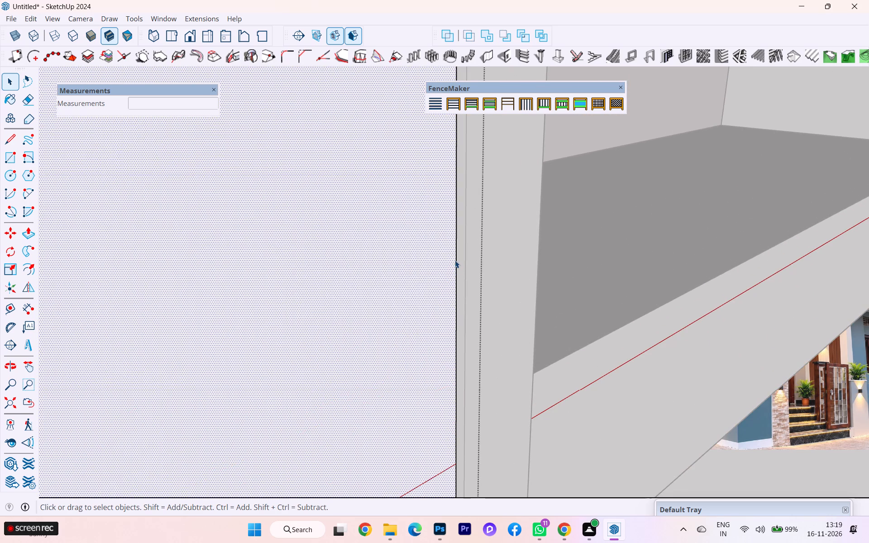
left_click(455, 258)
key("m")
key("Return")
left_click(455, 258)
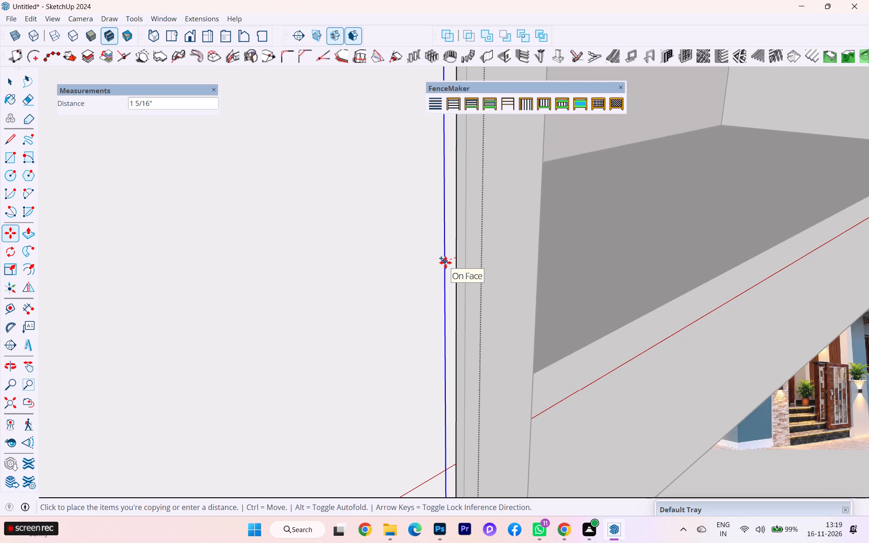
key("Right")
left_click(447, 260)
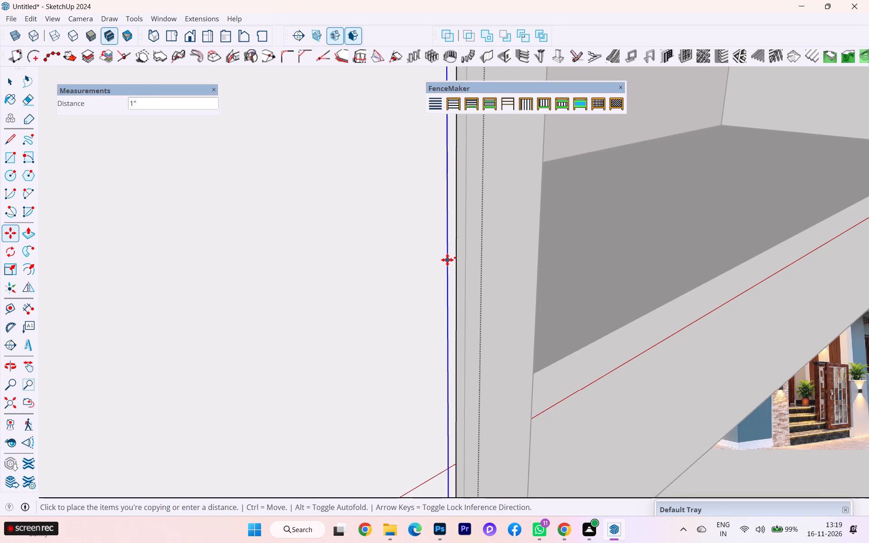
scroll(448, 265, "down", 2)
scroll(444, 271, "up", 2)
scroll(443, 272, "down", 4)
scroll(441, 306, "up", 2)
scroll(441, 306, "down", 8)
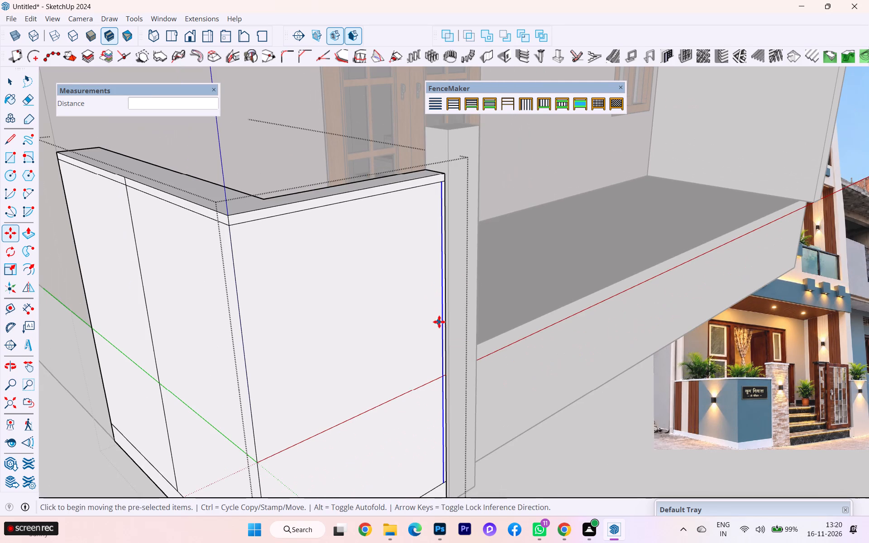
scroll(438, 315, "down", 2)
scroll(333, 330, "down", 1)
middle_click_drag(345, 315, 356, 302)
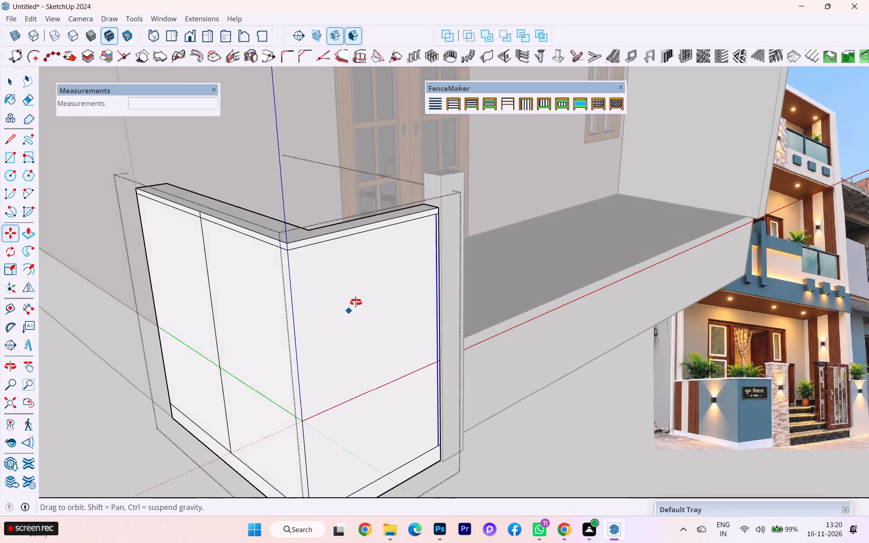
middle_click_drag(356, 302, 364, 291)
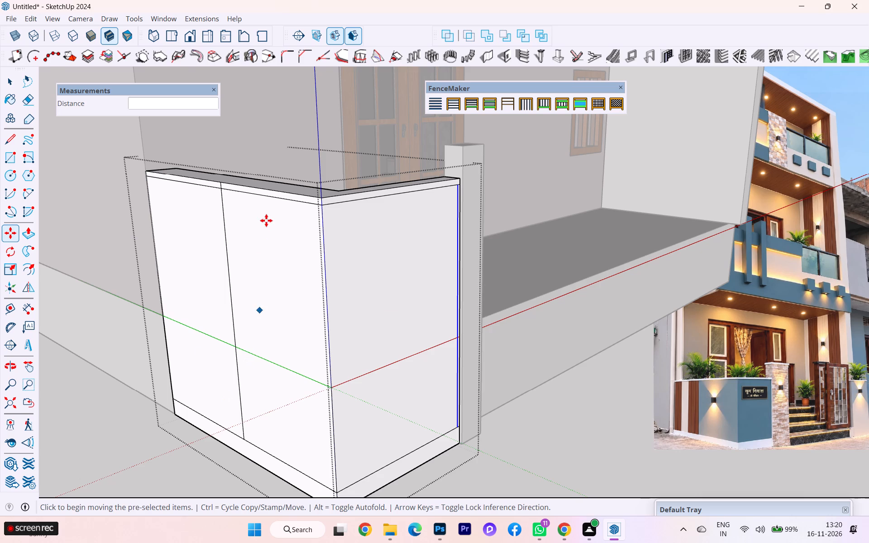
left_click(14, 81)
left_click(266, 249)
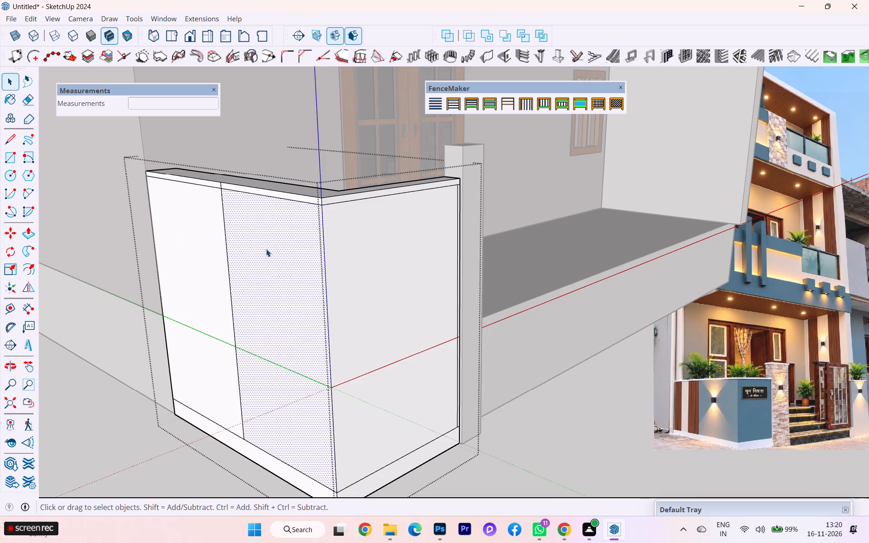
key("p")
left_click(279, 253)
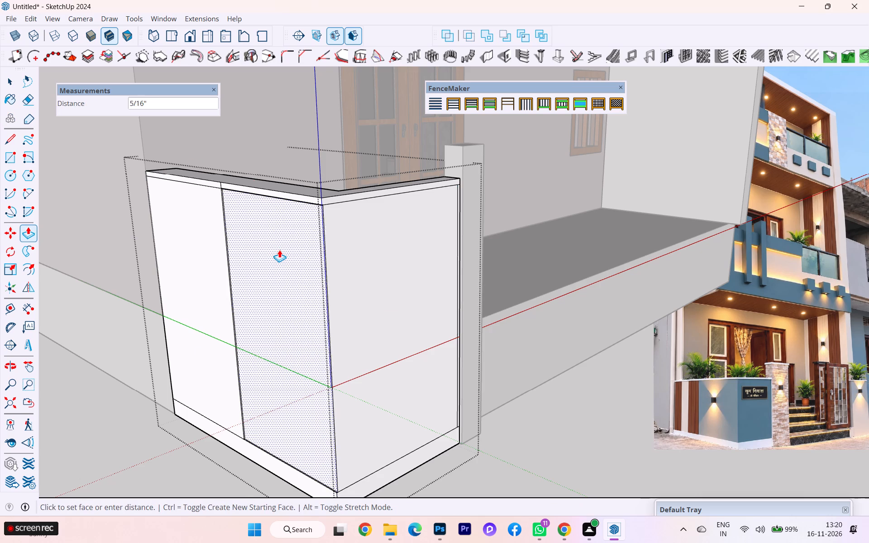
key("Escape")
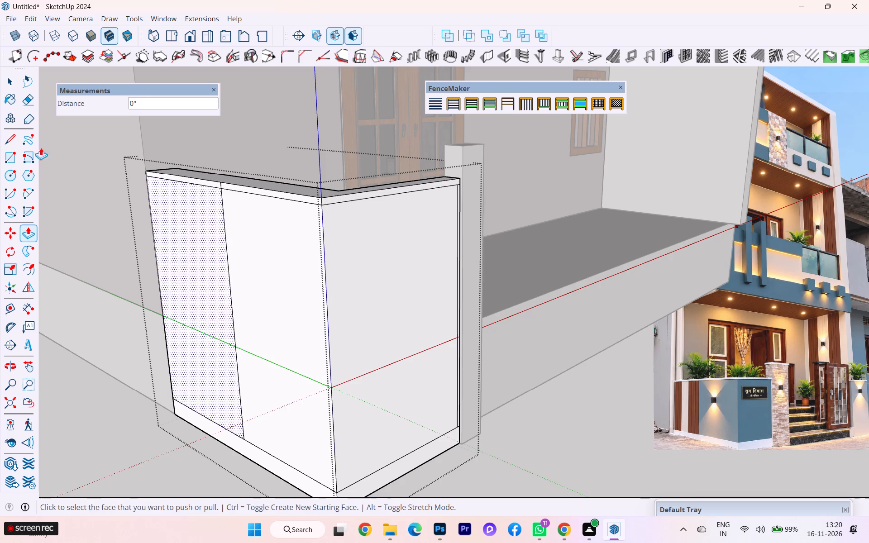
Close the boundary wall group to return to editing the whole model.
left_click(13, 79)
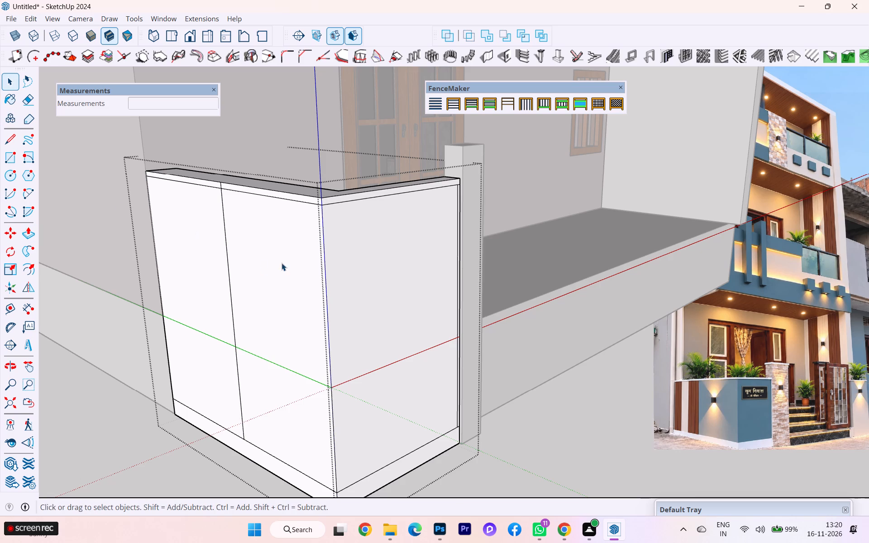
left_click(282, 263)
scroll(577, 322, "down", 2)
scroll(388, 313, "up", 1)
scroll(387, 313, "down", 3)
scroll(387, 313, "up", 1)
scroll(387, 313, "down", 7)
scroll(403, 291, "up", 4)
scroll(404, 291, "down", 1)
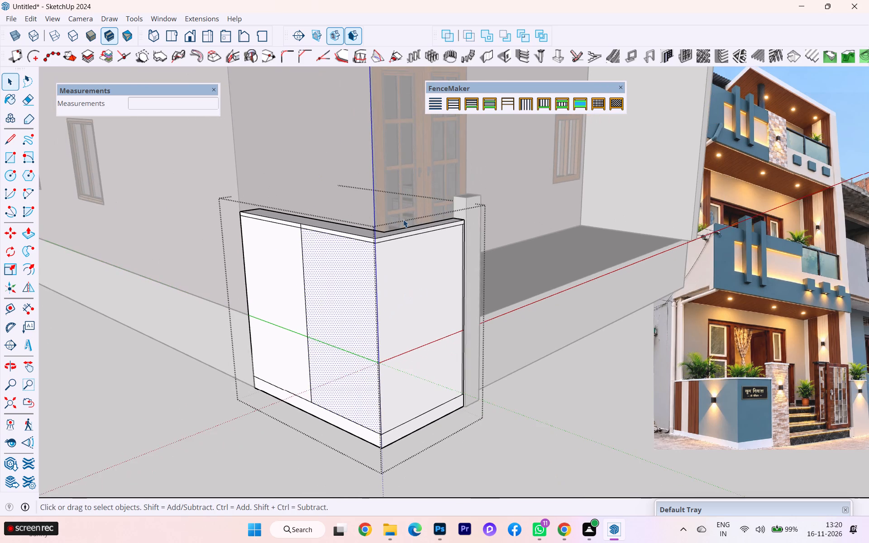
left_click(171, 19)
left_click(191, 36)
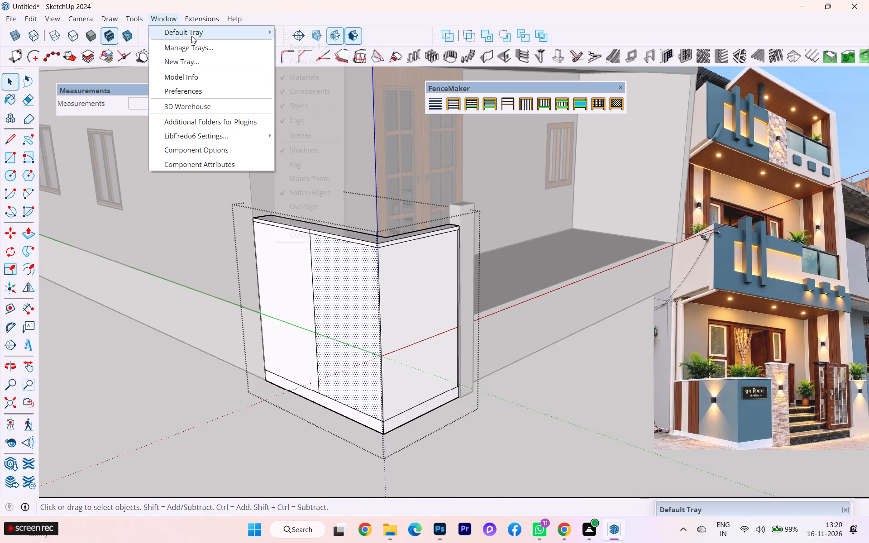
left_click(578, 378)
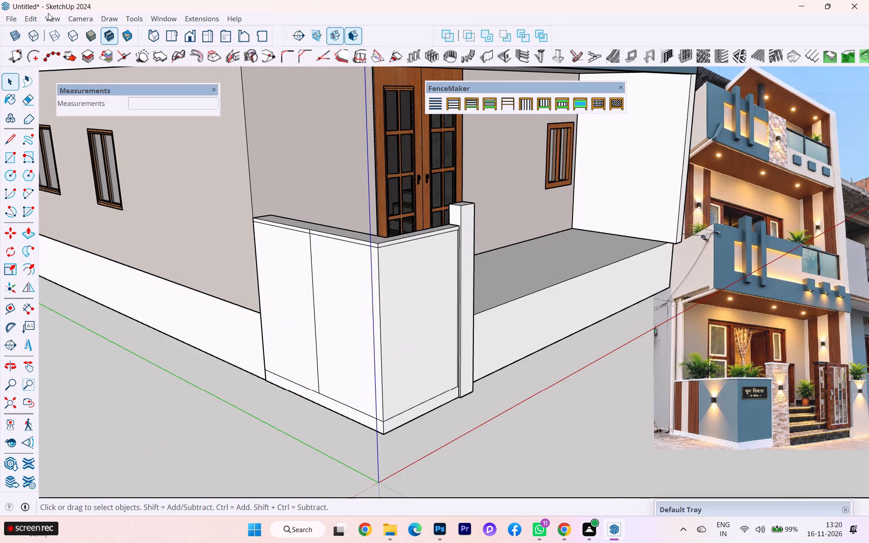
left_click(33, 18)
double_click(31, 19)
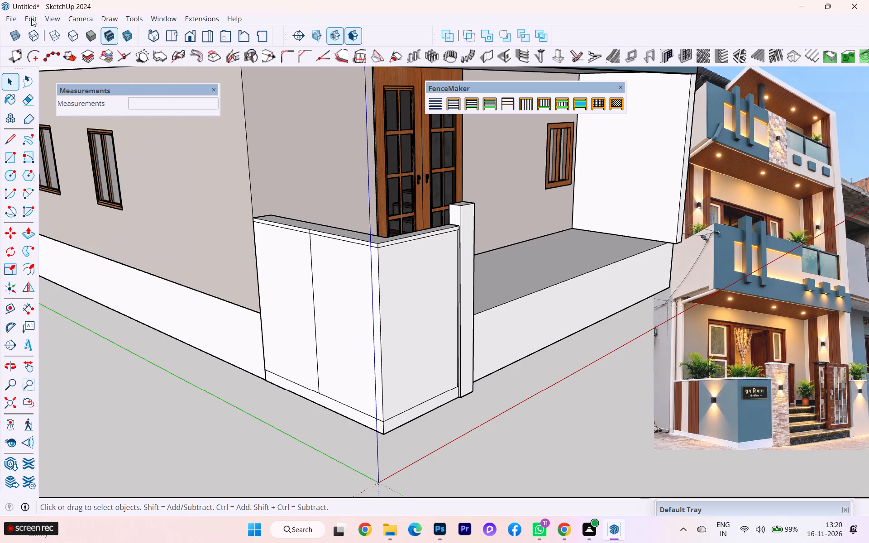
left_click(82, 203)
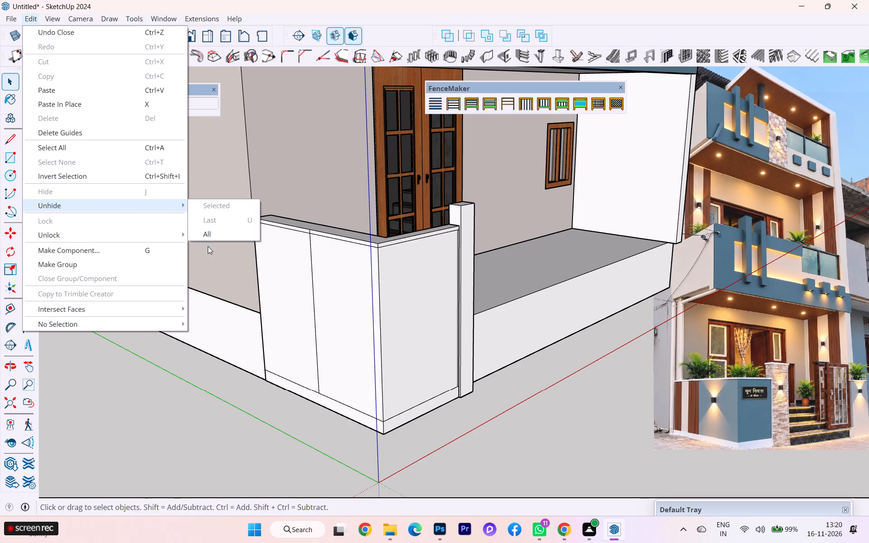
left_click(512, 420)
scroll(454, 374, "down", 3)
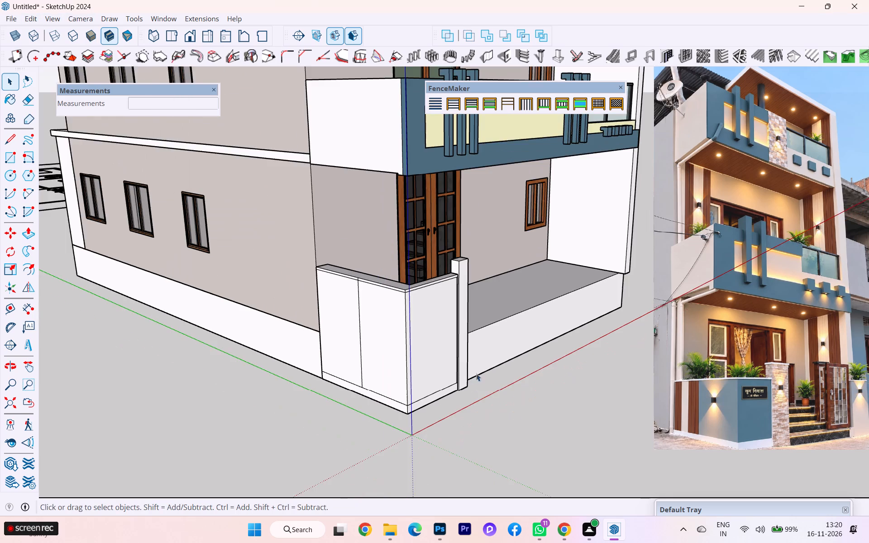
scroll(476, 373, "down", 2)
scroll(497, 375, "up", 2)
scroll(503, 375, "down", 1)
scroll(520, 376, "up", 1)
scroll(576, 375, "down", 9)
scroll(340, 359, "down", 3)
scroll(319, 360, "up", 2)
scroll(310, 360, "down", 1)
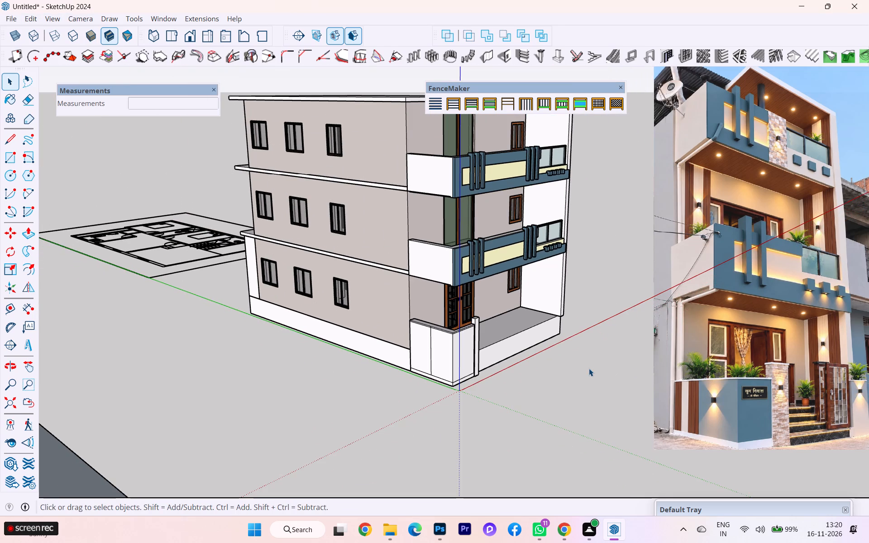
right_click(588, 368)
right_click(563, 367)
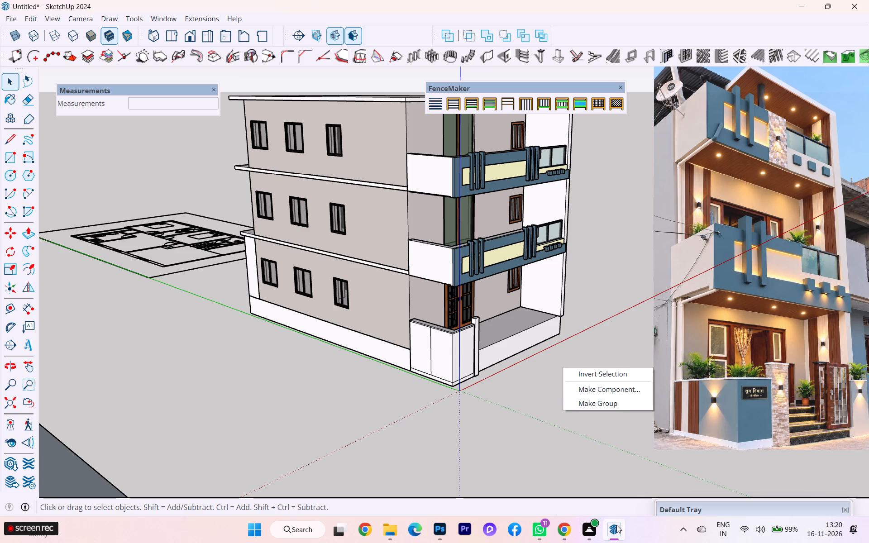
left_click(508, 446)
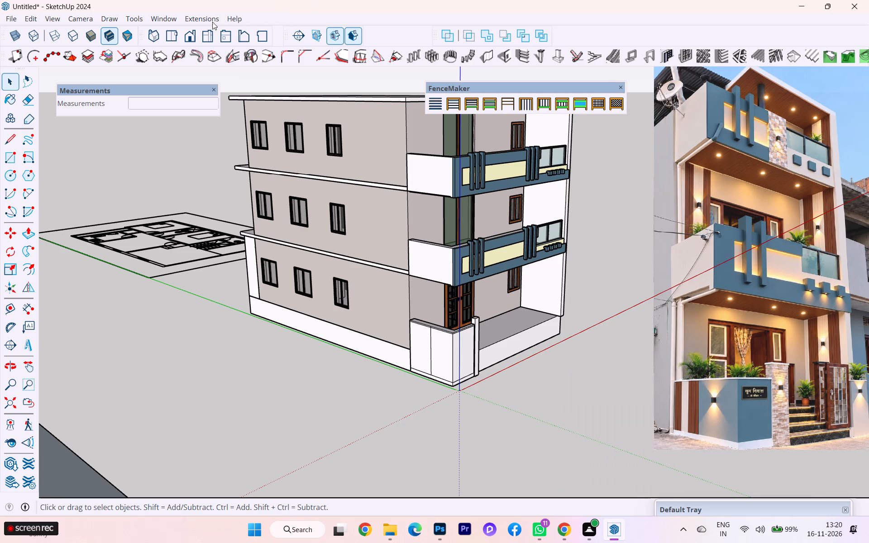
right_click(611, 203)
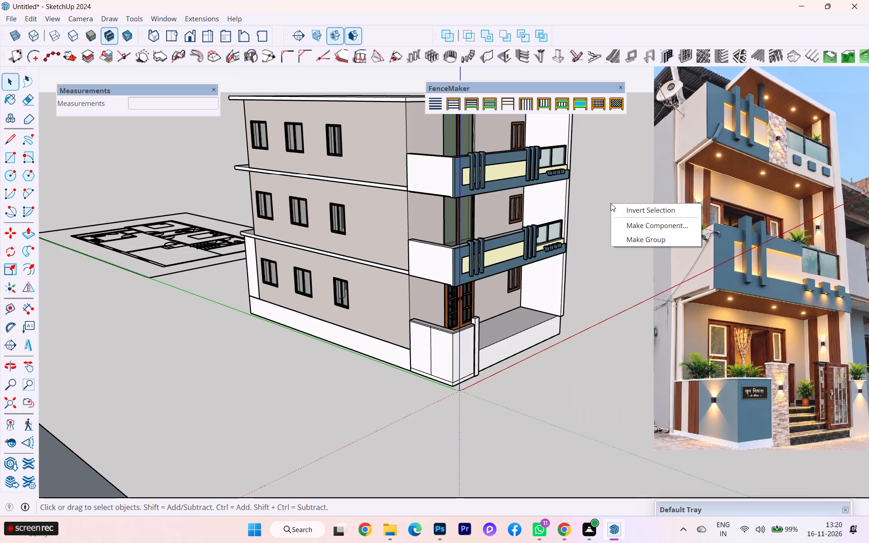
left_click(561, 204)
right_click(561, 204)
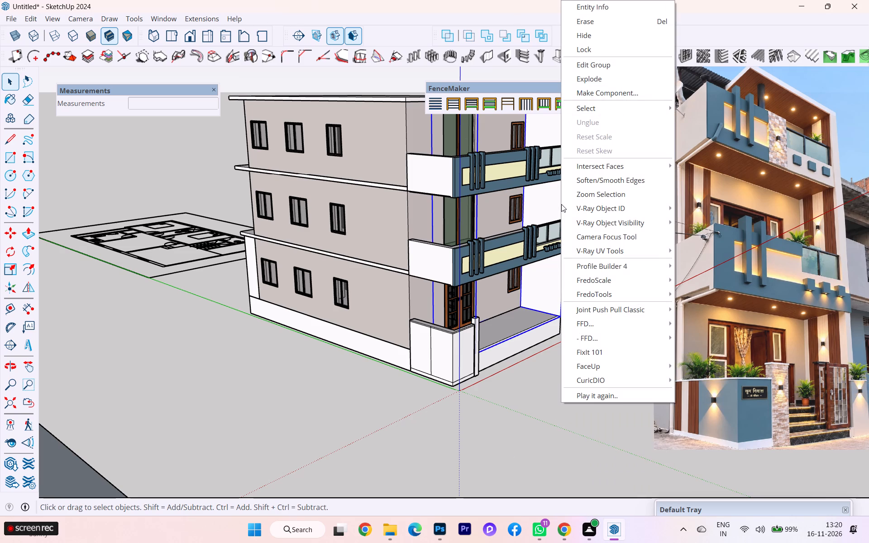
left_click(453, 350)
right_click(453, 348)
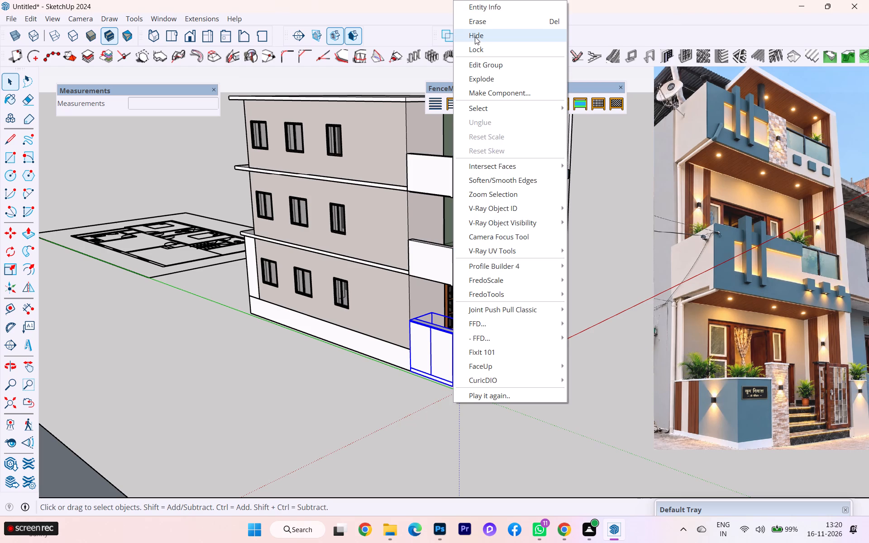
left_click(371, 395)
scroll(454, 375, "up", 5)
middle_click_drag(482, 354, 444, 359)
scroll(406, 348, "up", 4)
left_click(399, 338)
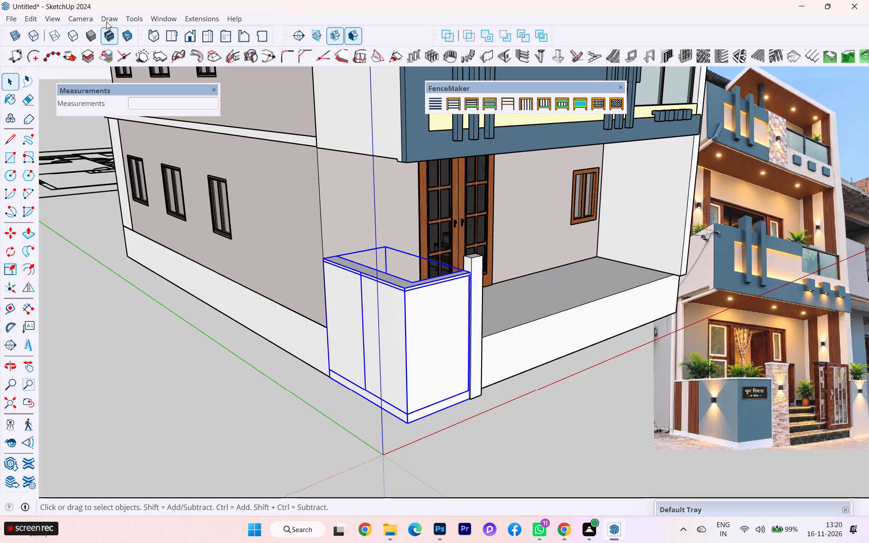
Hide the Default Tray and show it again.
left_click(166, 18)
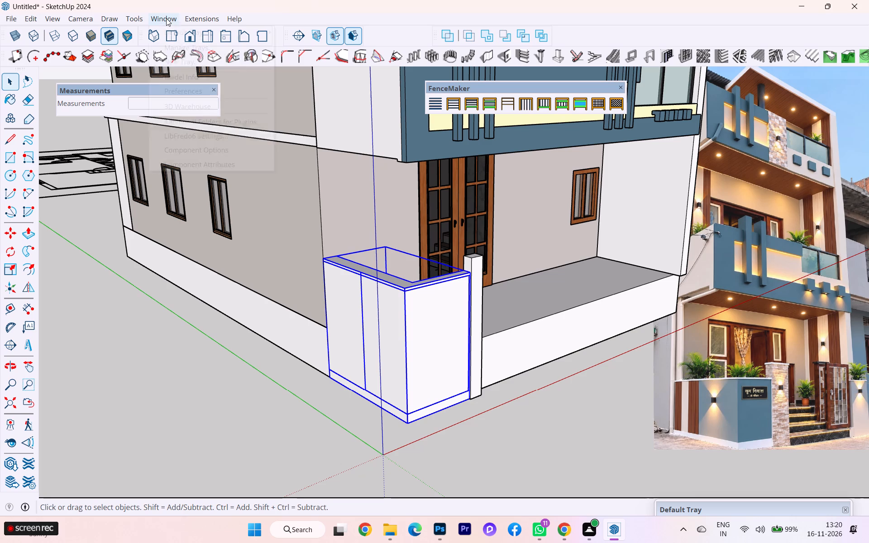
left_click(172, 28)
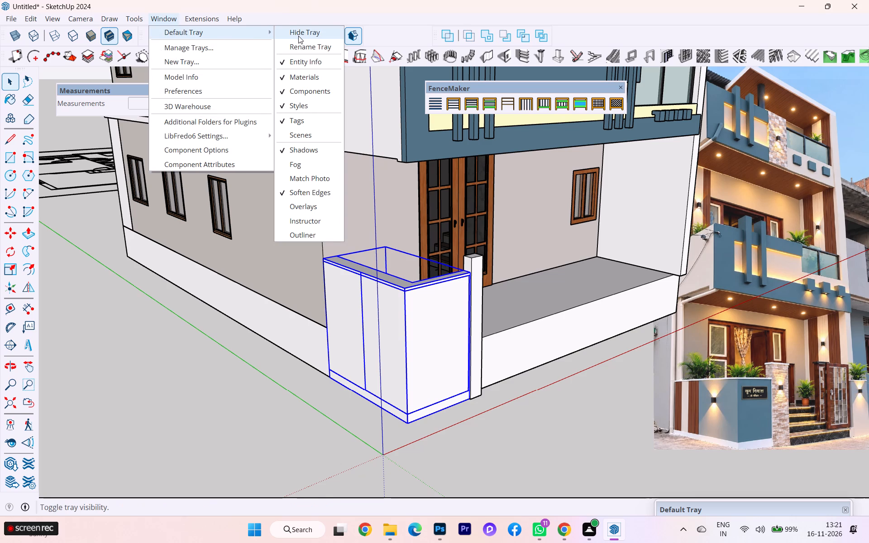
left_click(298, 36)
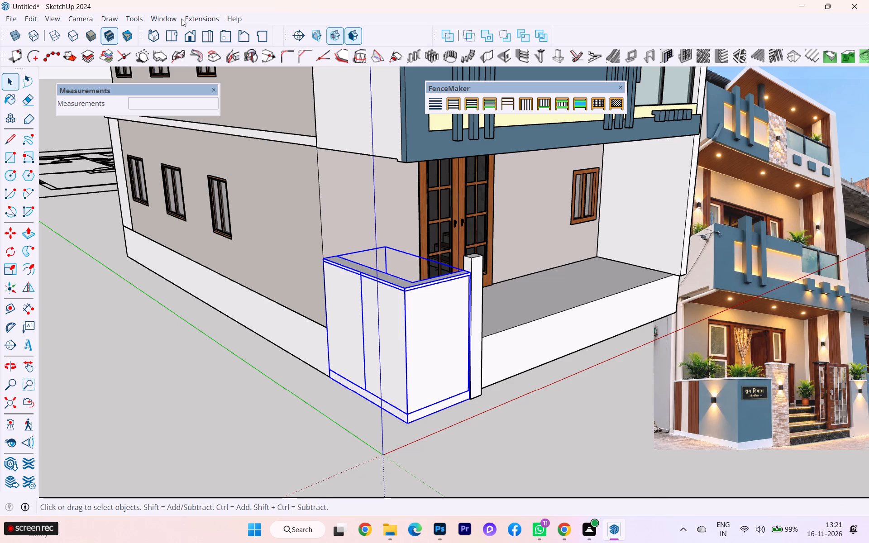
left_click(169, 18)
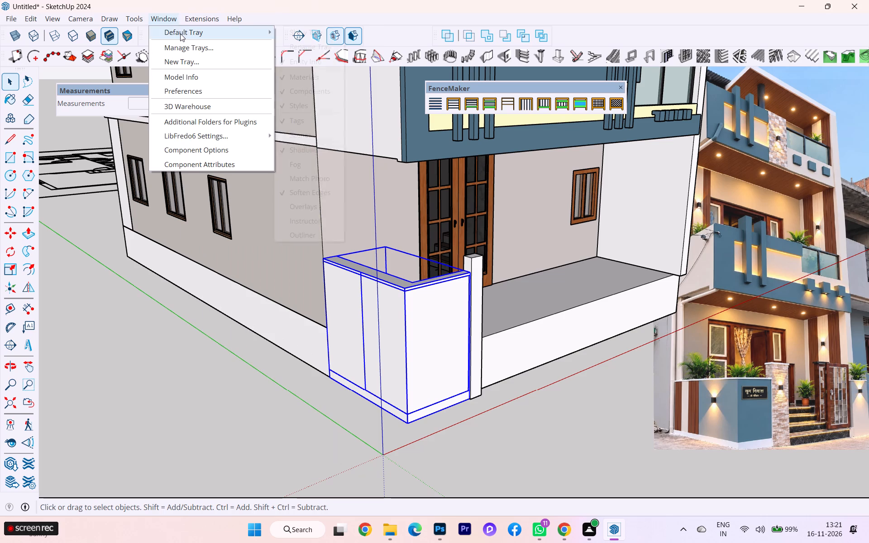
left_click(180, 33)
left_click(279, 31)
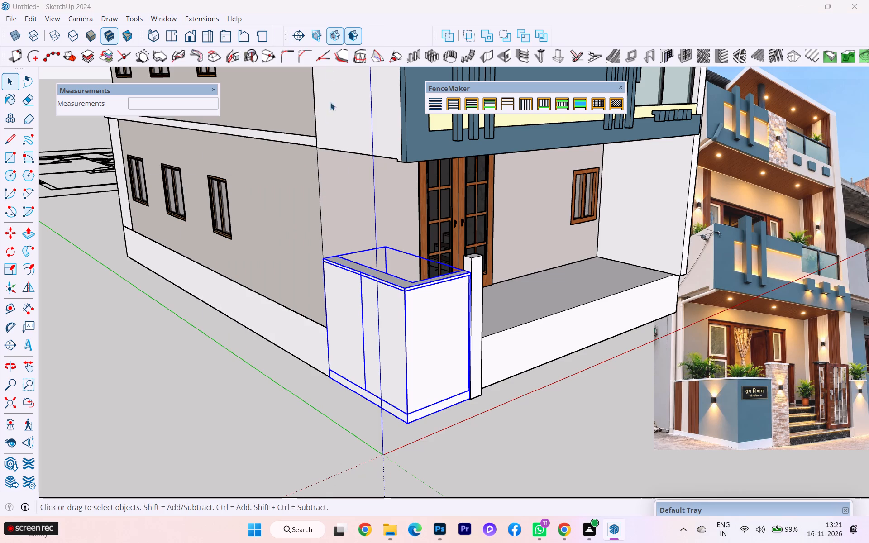
Delete the floor plan and the large grey plane with its window and door models lying beside the house.
scroll(224, 431, "down", 9)
scroll(315, 329, "up", 3)
scroll(316, 329, "down", 3)
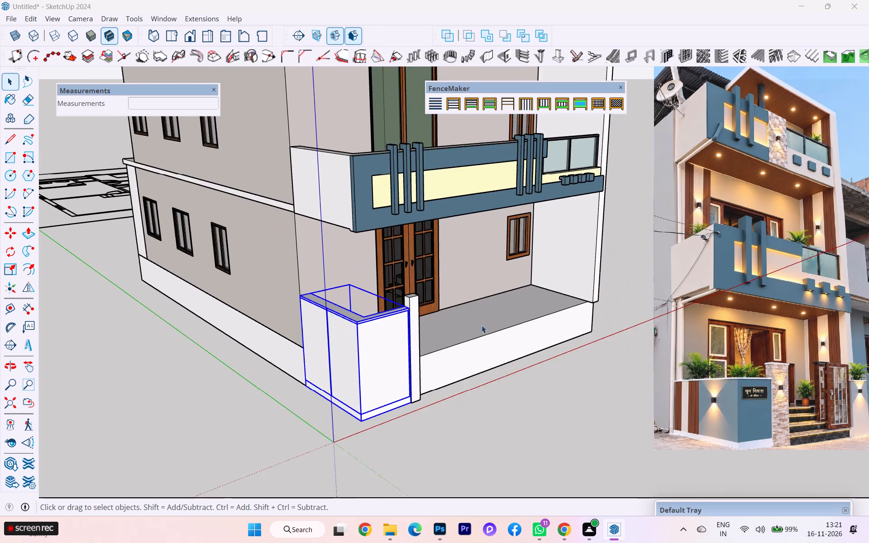
scroll(482, 325, "down", 3)
scroll(512, 318, "up", 1)
scroll(513, 318, "down", 6)
scroll(525, 314, "up", 4)
scroll(525, 314, "down", 14)
scroll(569, 335, "down", 1)
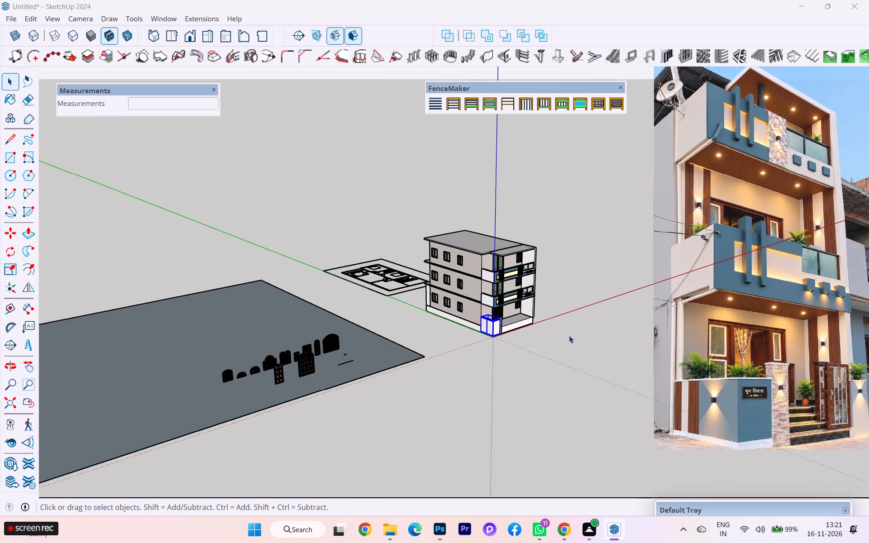
middle_click_drag(563, 343, 517, 344)
left_click(257, 363)
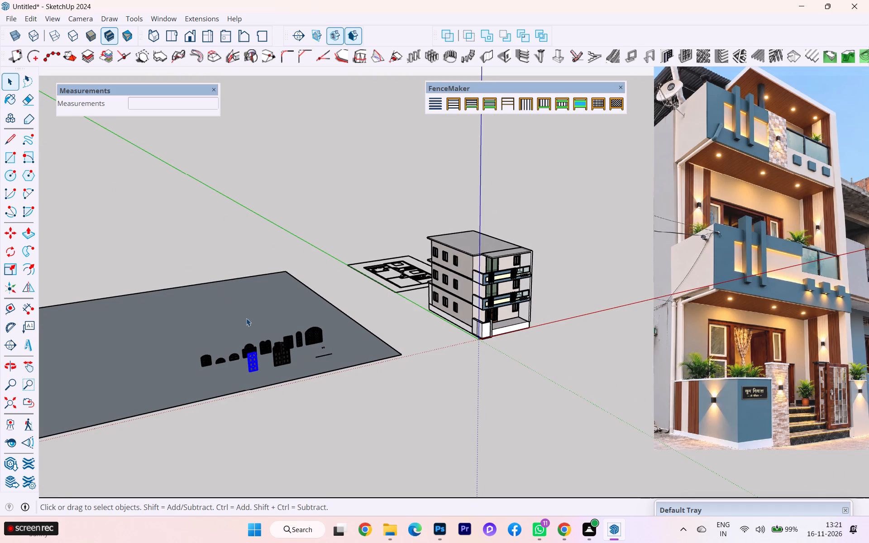
scroll(203, 276, "down", 3)
scroll(205, 276, "up", 1)
scroll(215, 280, "down", 1)
left_click_drag(355, 362, 181, 270)
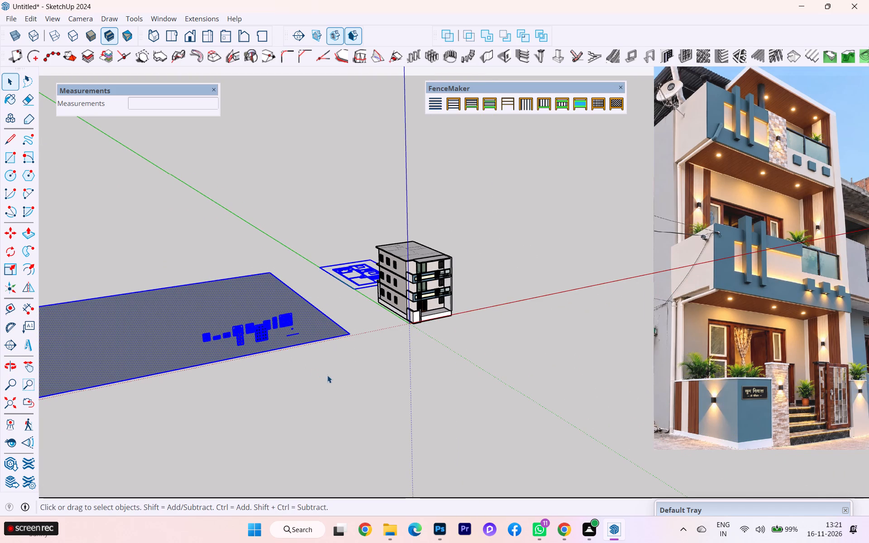
key("Delete")
Delete the leftover line lying far from the house along the negative red axis.
scroll(438, 303, "up", 5)
scroll(441, 279, "down", 1)
scroll(441, 279, "up", 2)
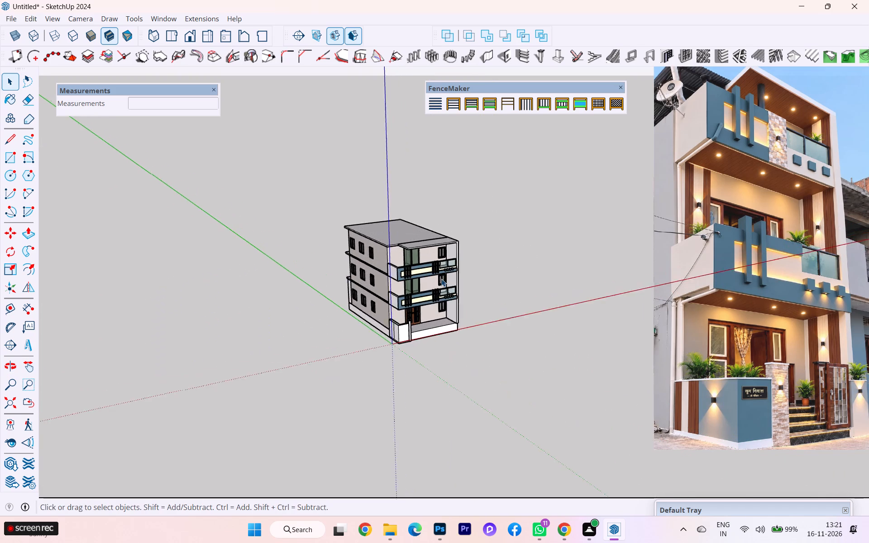
scroll(519, 369, "up", 1)
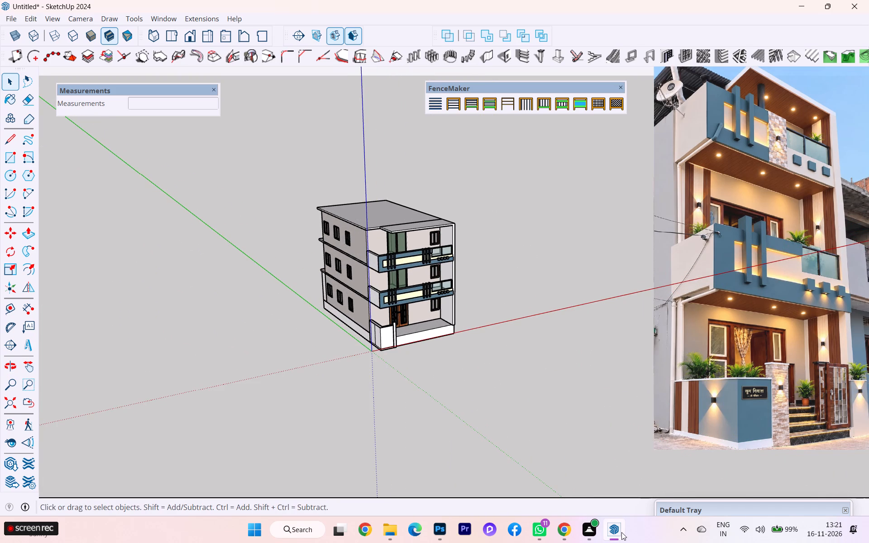
left_click(617, 474)
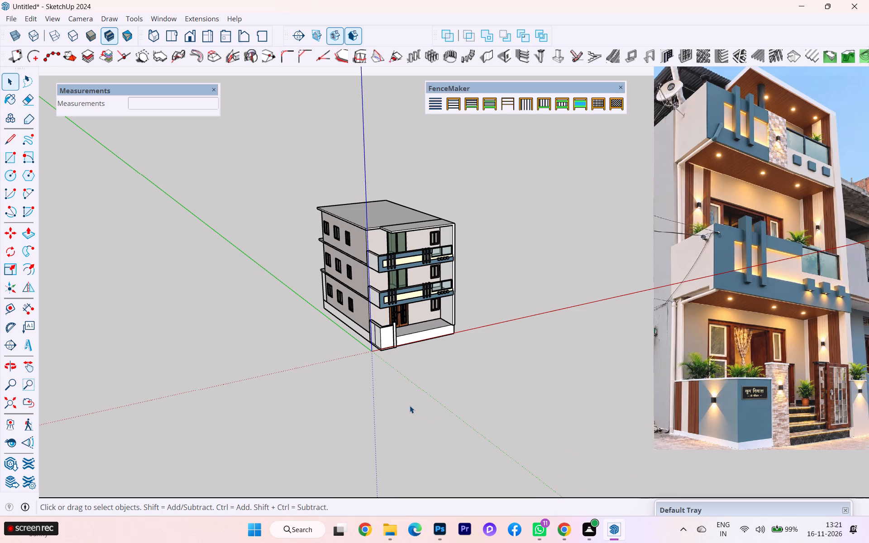
left_click(410, 406)
scroll(460, 404, "down", 3)
scroll(652, 396, "down", 1)
scroll(652, 396, "up", 1)
scroll(653, 396, "down", 2)
scroll(653, 396, "up", 2)
scroll(653, 396, "down", 2)
middle_click_drag(629, 404, 437, 411)
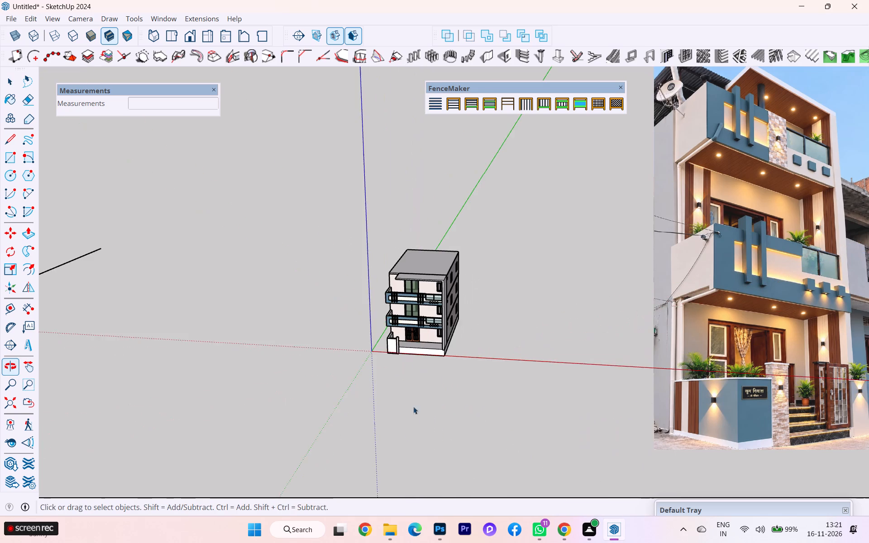
scroll(392, 390, "down", 2)
scroll(393, 392, "up", 1)
scroll(394, 392, "down", 4)
scroll(544, 408, "up", 2)
scroll(547, 408, "down", 2)
scroll(552, 409, "up", 2)
scroll(528, 409, "down", 1)
left_click_drag(215, 353, 103, 227)
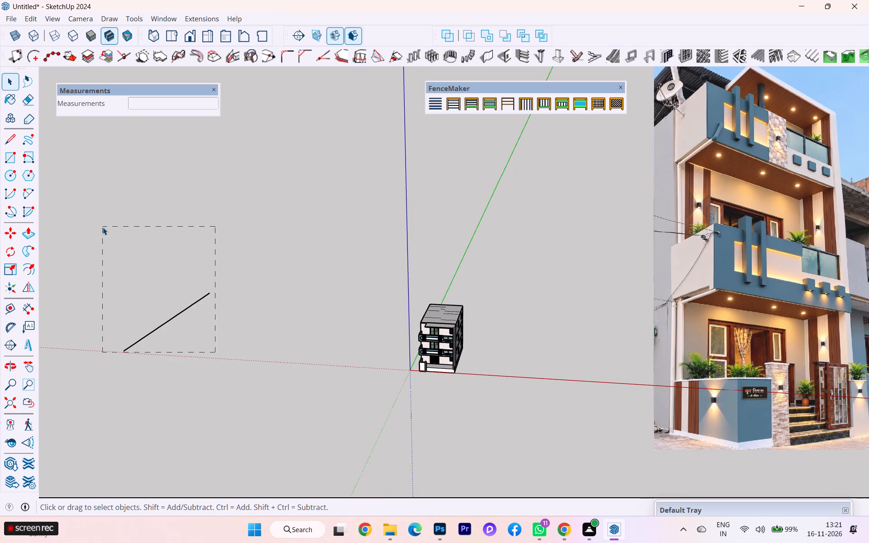
key("Delete")
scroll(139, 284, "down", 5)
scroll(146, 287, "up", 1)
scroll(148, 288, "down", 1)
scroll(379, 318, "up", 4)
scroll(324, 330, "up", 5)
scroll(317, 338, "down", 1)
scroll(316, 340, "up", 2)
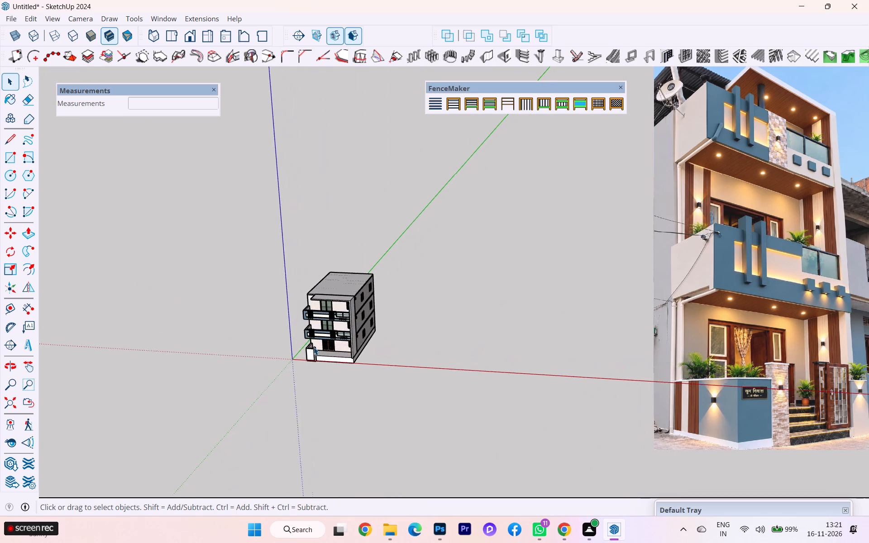
Examine the house facade and its side wall from several angles and distances.
scroll(314, 347, "up", 9)
scroll(286, 305, "down", 1)
scroll(286, 305, "up", 2)
left_click(10, 401)
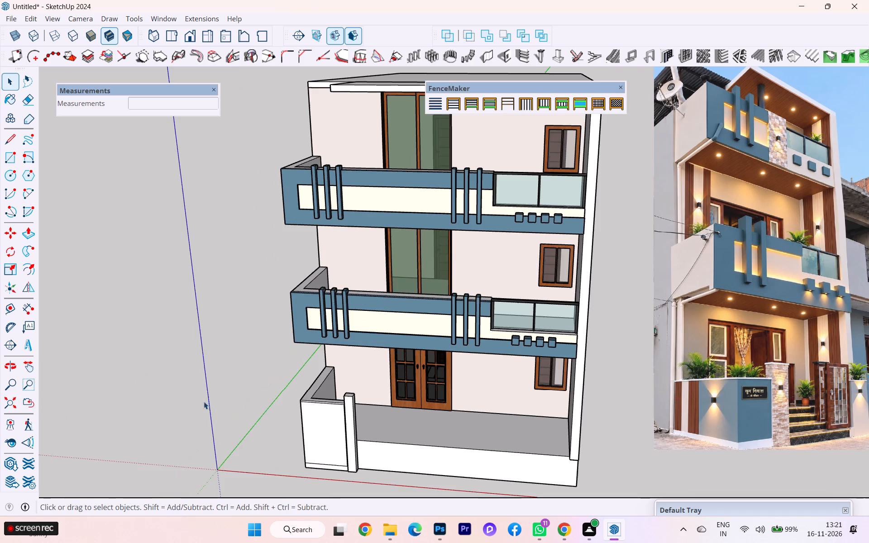
scroll(345, 376, "up", 1)
scroll(344, 377, "down", 7)
middle_click_drag(260, 386, 301, 370)
scroll(390, 416, "down", 3)
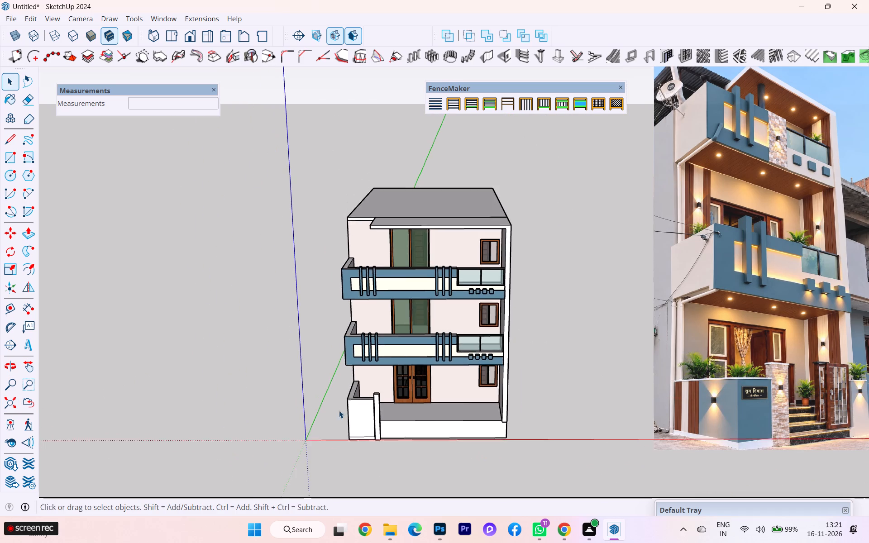
scroll(162, 399, "down", 1)
middle_click_drag(242, 388, 266, 375)
scroll(396, 391, "up", 1)
scroll(396, 391, "down", 1)
scroll(396, 394, "up", 1)
scroll(395, 397, "down", 1)
scroll(394, 401, "up", 6)
scroll(359, 419, "down", 1)
scroll(359, 419, "up", 2)
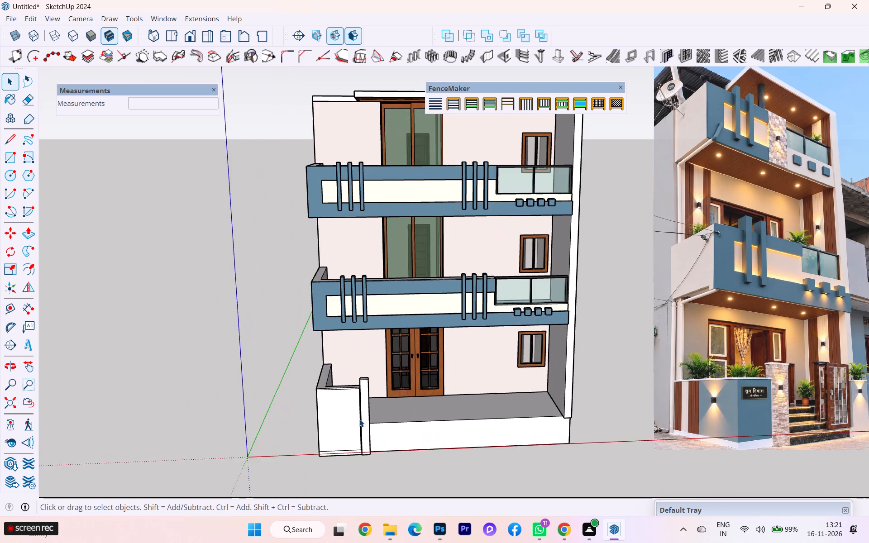
scroll(355, 423, "down", 5)
middle_click_drag(332, 431, 436, 418)
scroll(427, 426, "up", 5)
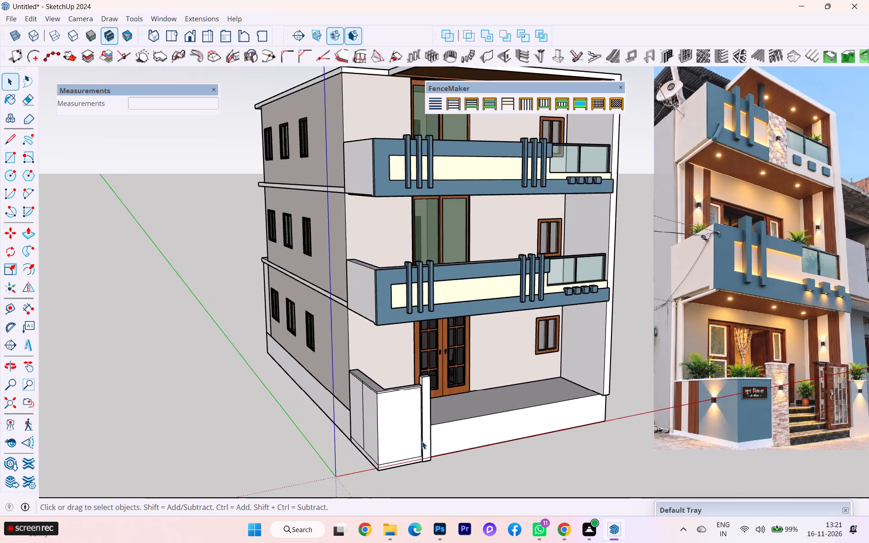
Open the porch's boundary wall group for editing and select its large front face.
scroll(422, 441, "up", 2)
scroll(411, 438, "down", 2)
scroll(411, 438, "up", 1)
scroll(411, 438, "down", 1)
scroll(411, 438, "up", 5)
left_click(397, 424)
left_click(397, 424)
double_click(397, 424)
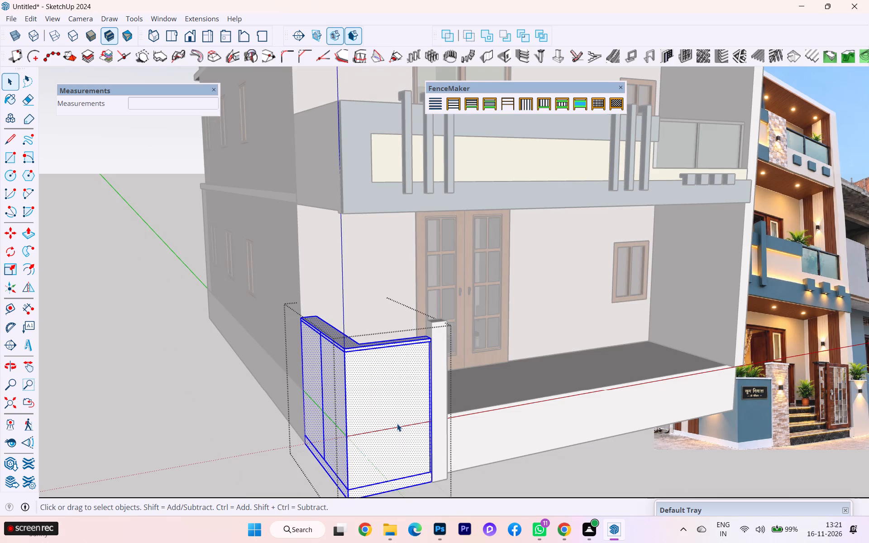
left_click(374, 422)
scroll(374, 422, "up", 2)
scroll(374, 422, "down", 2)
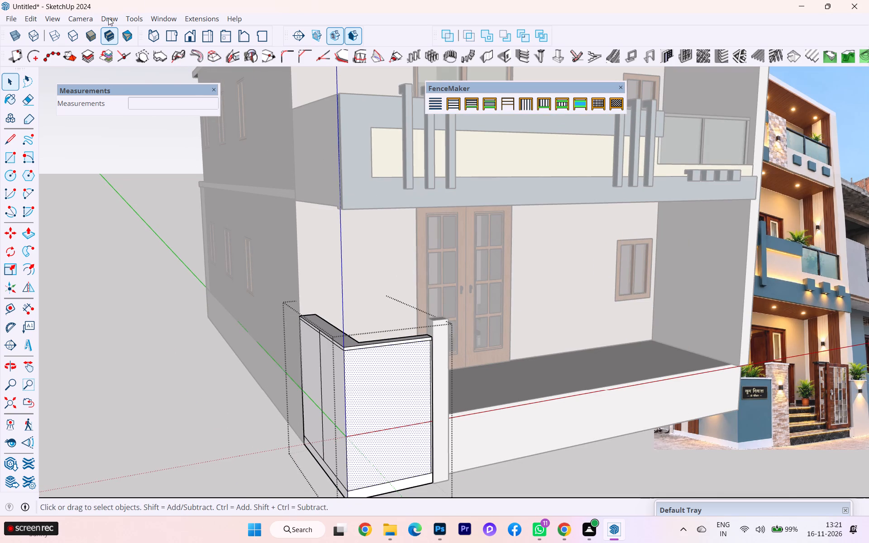
Hide the Default Tray.
left_click(165, 18)
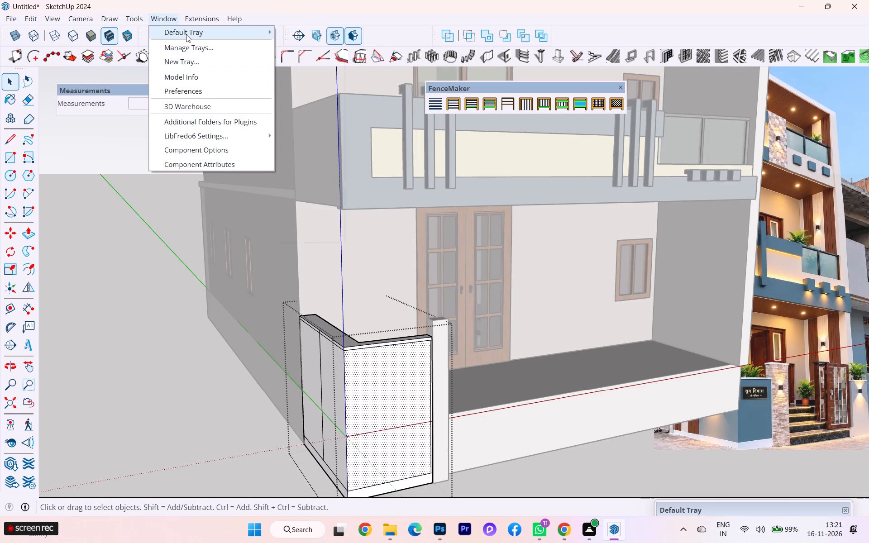
left_click(295, 30)
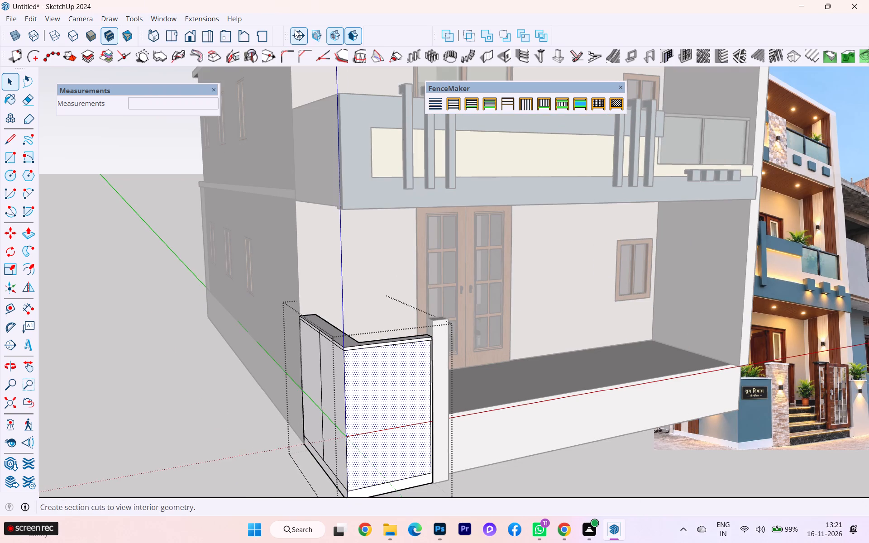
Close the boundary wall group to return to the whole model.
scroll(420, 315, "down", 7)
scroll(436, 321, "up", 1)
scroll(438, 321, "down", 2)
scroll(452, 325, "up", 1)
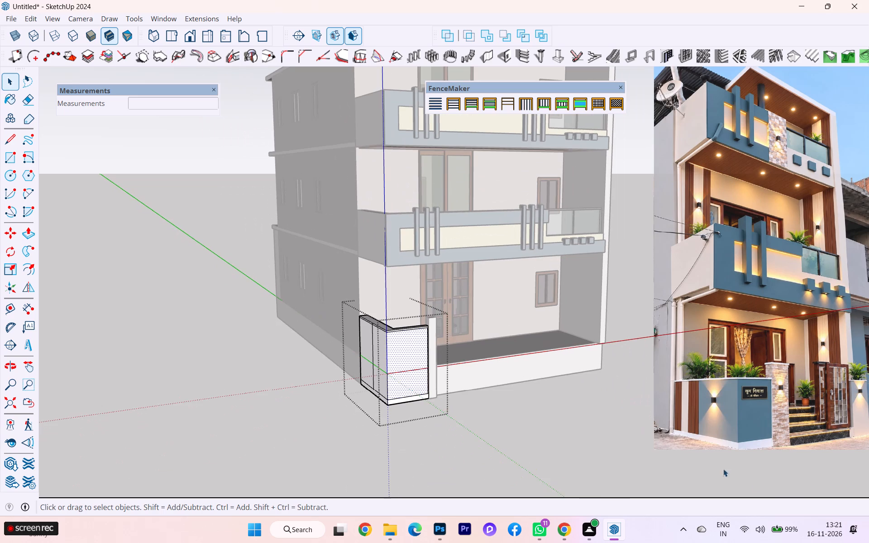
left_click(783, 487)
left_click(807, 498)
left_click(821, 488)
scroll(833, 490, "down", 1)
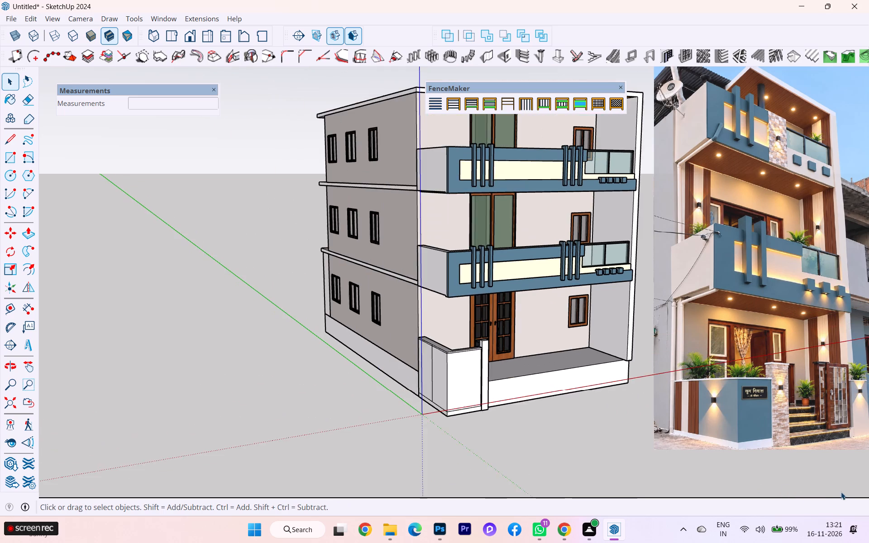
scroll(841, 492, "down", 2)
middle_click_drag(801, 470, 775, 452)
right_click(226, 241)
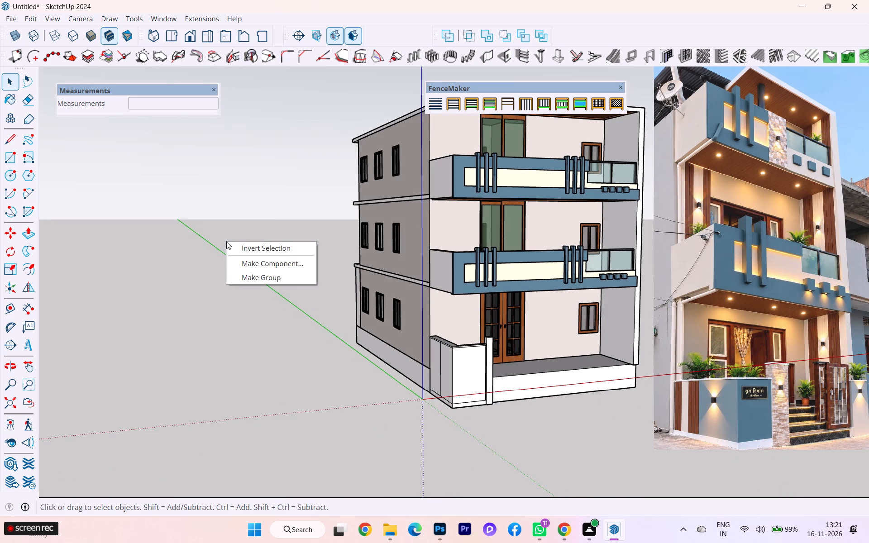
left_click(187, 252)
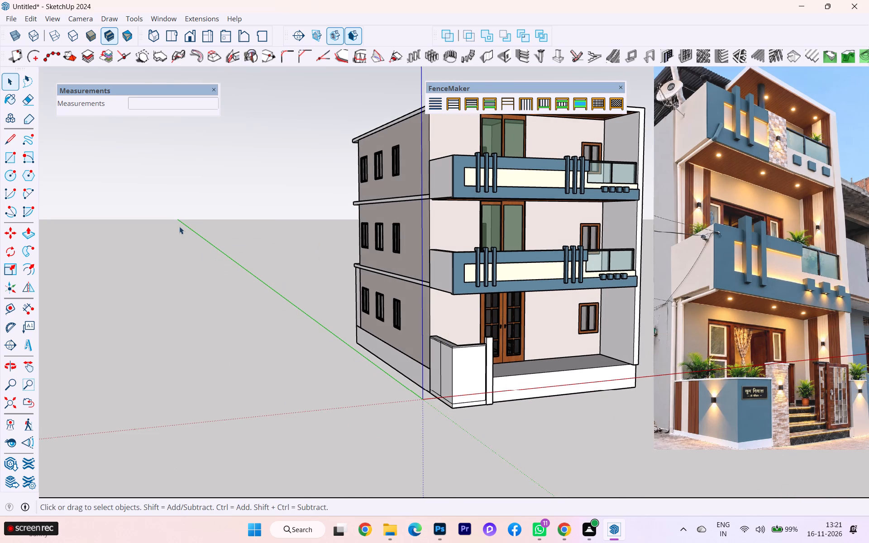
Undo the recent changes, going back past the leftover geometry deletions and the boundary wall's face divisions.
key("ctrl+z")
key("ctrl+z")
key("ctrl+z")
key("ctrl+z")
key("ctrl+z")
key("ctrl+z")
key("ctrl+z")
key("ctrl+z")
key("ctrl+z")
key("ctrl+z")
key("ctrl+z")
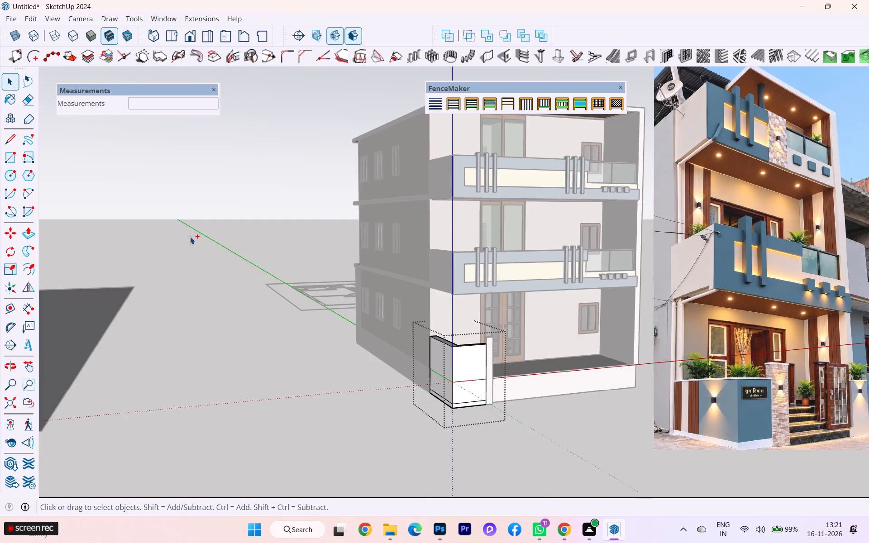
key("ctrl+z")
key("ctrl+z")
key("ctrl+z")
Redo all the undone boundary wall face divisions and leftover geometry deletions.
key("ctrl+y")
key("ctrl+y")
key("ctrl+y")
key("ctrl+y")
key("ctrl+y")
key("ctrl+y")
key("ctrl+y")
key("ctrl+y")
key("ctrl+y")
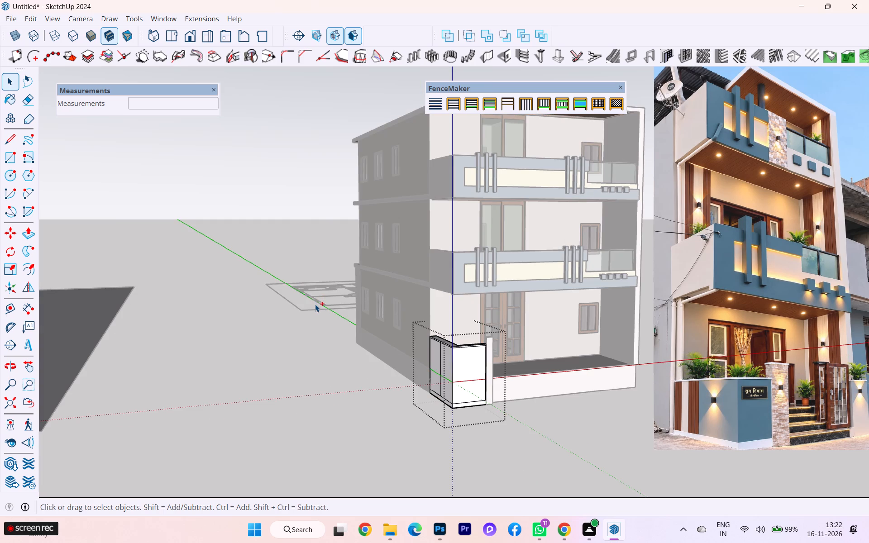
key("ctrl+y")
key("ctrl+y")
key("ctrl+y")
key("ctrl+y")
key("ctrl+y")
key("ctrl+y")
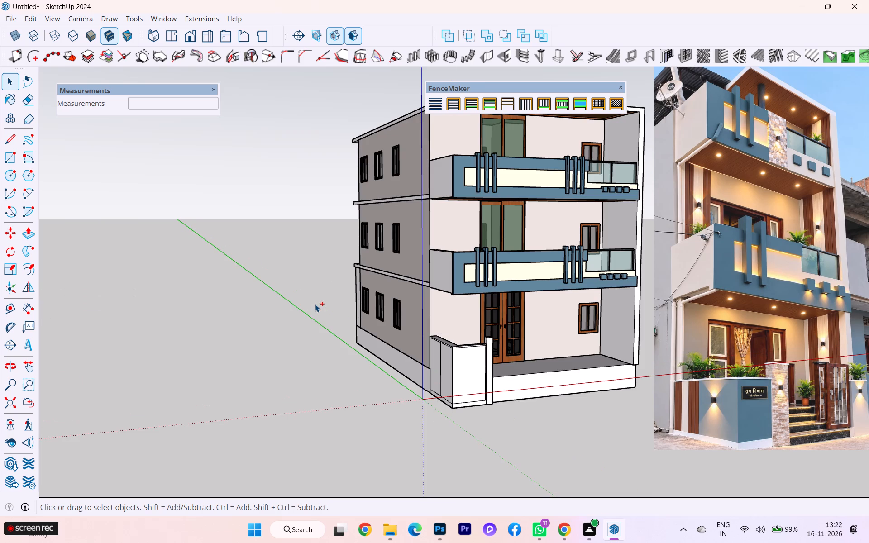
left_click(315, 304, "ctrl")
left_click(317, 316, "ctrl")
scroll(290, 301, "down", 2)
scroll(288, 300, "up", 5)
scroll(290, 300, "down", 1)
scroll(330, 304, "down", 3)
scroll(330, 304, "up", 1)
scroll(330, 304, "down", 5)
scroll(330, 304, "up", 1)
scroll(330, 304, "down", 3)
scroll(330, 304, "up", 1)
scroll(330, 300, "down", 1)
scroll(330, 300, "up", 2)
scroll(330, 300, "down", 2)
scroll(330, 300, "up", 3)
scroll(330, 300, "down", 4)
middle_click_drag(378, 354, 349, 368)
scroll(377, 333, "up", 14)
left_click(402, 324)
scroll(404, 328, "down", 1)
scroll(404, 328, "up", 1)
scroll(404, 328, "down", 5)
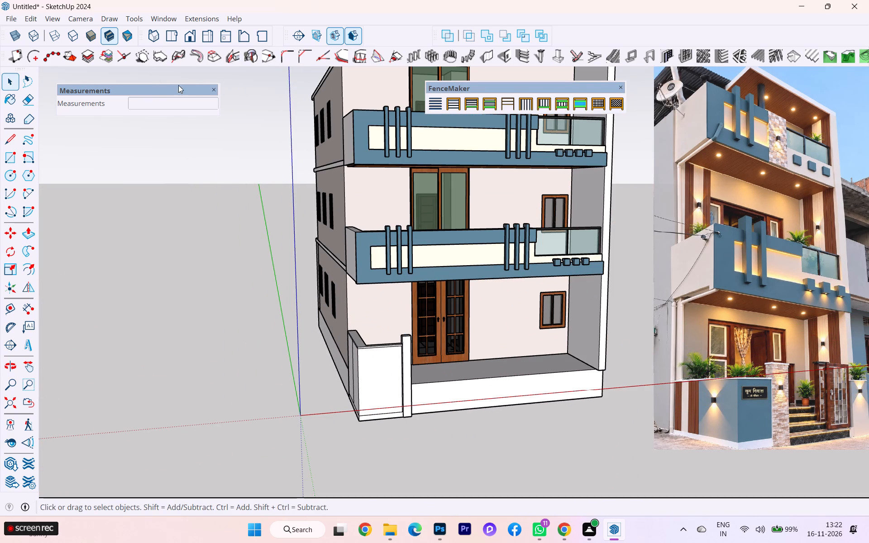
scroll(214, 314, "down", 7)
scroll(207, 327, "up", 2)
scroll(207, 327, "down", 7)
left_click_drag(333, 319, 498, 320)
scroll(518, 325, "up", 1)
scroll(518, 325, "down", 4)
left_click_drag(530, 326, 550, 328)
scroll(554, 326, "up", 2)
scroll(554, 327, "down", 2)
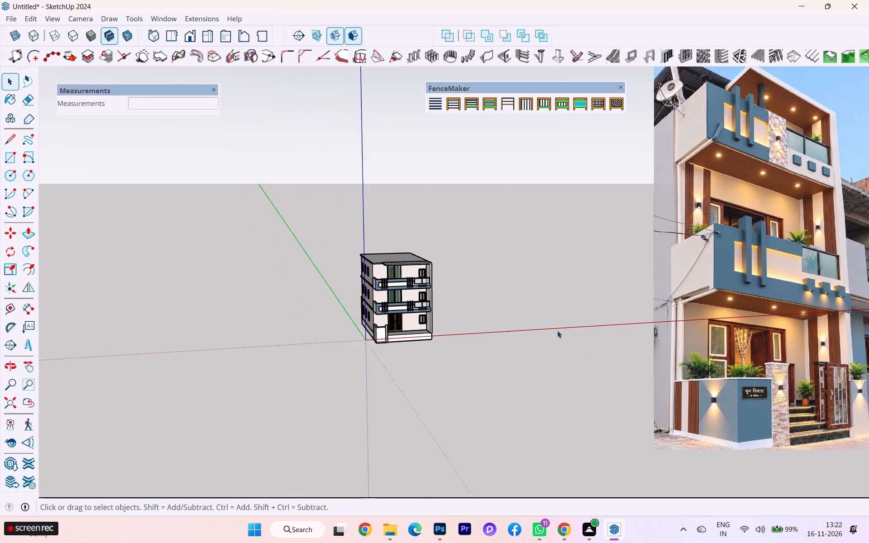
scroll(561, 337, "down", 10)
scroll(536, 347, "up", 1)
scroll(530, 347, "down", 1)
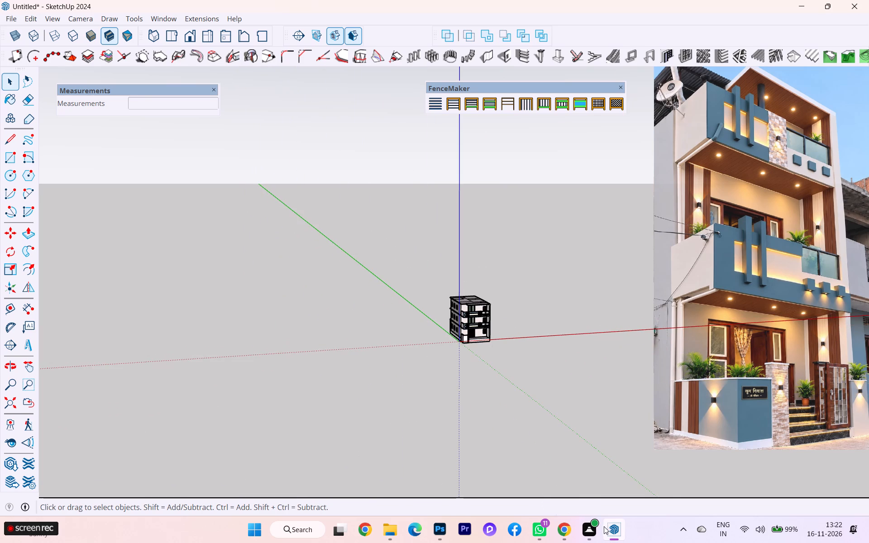
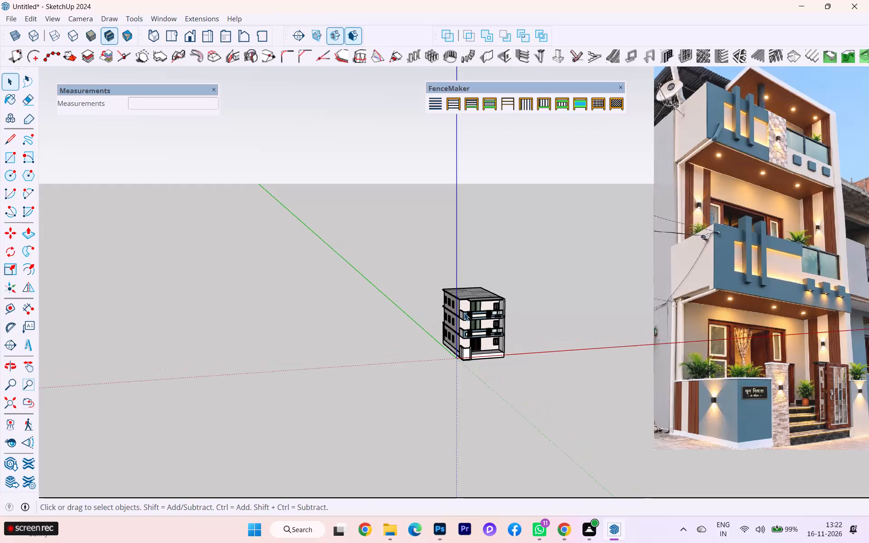
Examine the house model from the front and the side against the reference photo.
scroll(508, 316, "up", 2)
scroll(508, 316, "down", 1)
scroll(508, 316, "up", 2)
scroll(508, 316, "down", 1)
scroll(508, 316, "up", 5)
scroll(494, 328, "down", 3)
scroll(494, 328, "up", 5)
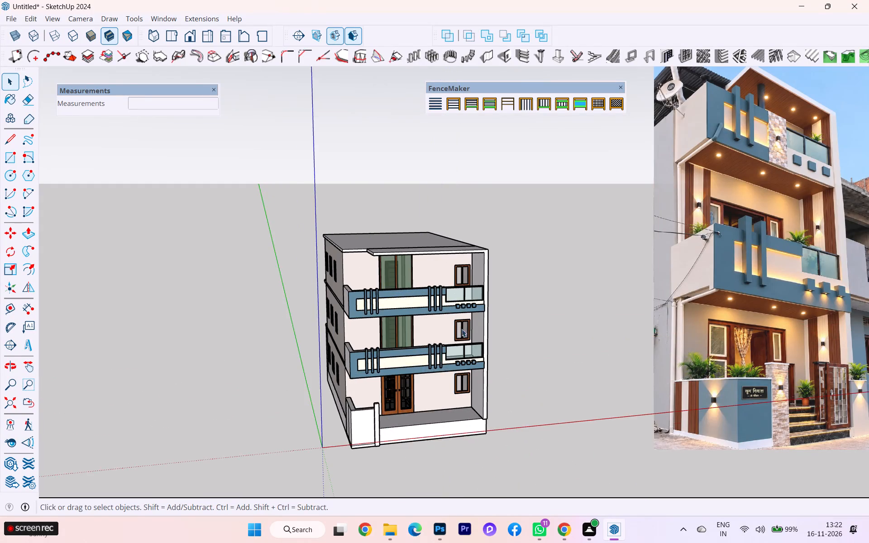
scroll(459, 328, "up", 2)
scroll(418, 309, "down", 2)
middle_click_drag(418, 310, 369, 291)
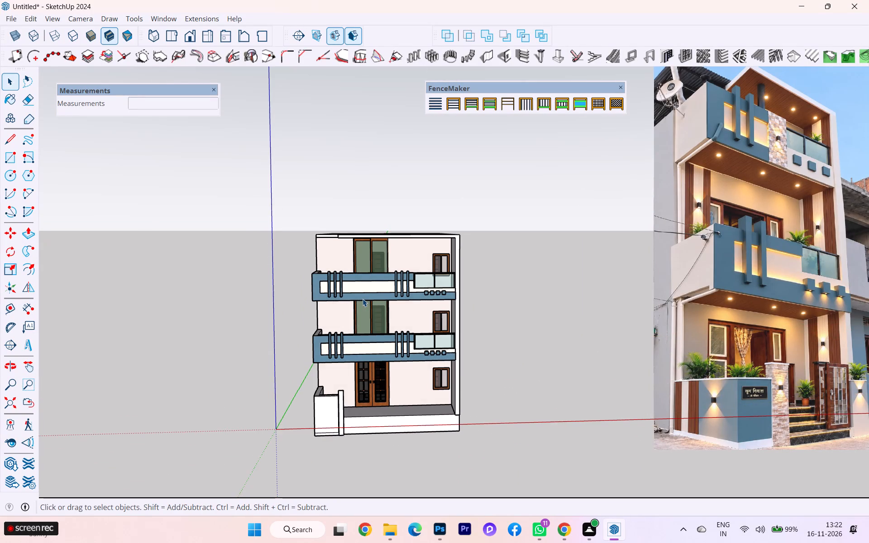
scroll(363, 299, "up", 2)
middle_click_drag(303, 307, 345, 311)
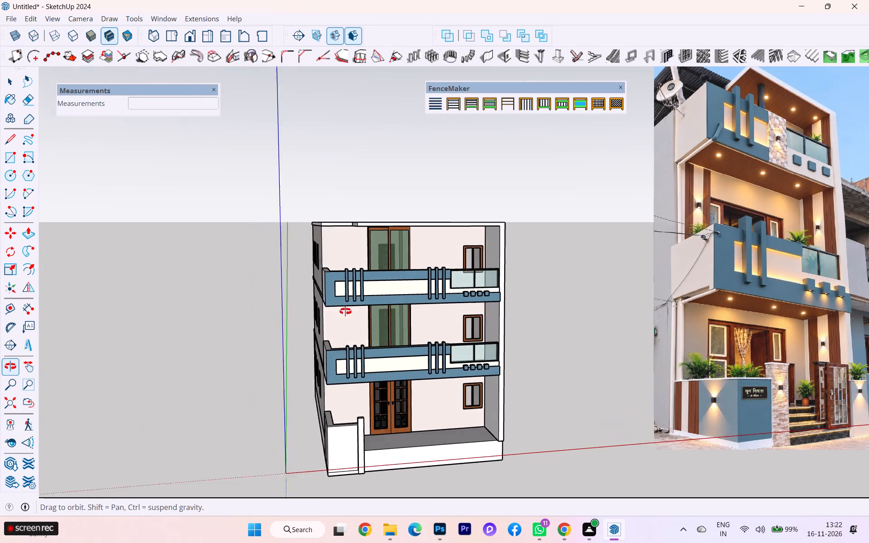
middle_click_drag(345, 311, 380, 315)
scroll(380, 315, "down", 3)
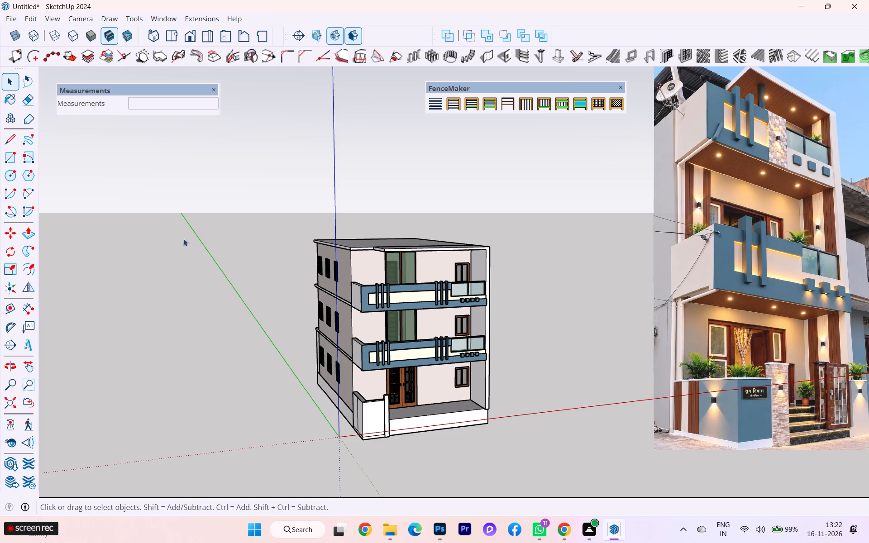
scroll(300, 271, "up", 3)
scroll(459, 326, "up", 1)
scroll(459, 326, "down", 2)
scroll(459, 326, "up", 2)
scroll(365, 303, "up", 2)
scroll(269, 275, "down", 3)
scroll(249, 276, "up", 2)
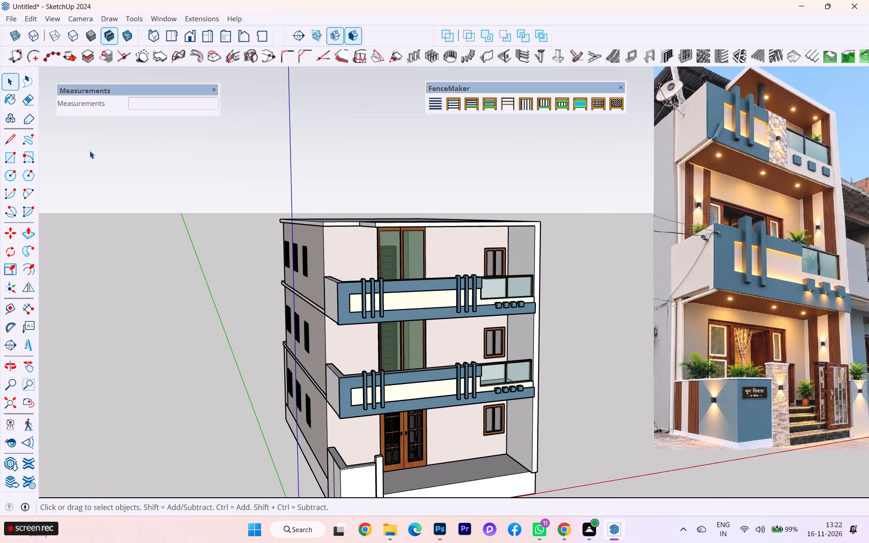
scroll(660, 103, "down", 3)
scroll(524, 170, "down", 1)
scroll(500, 164, "up", 1)
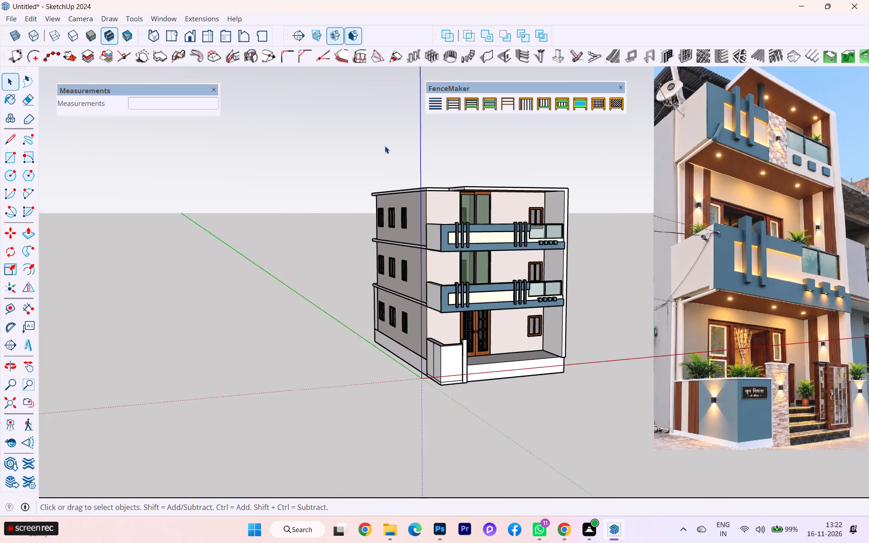
scroll(365, 145, "down", 2)
middle_click_drag(463, 176, 371, 183)
scroll(449, 200, "up", 4)
scroll(449, 200, "down", 1)
scroll(444, 198, "up", 1)
scroll(494, 219, "up", 5)
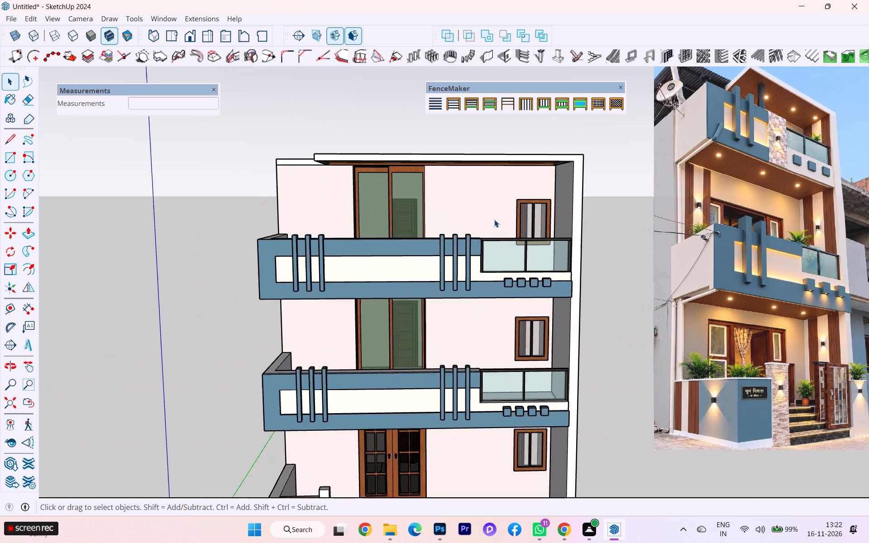
scroll(494, 219, "down", 2)
scroll(458, 225, "down", 1)
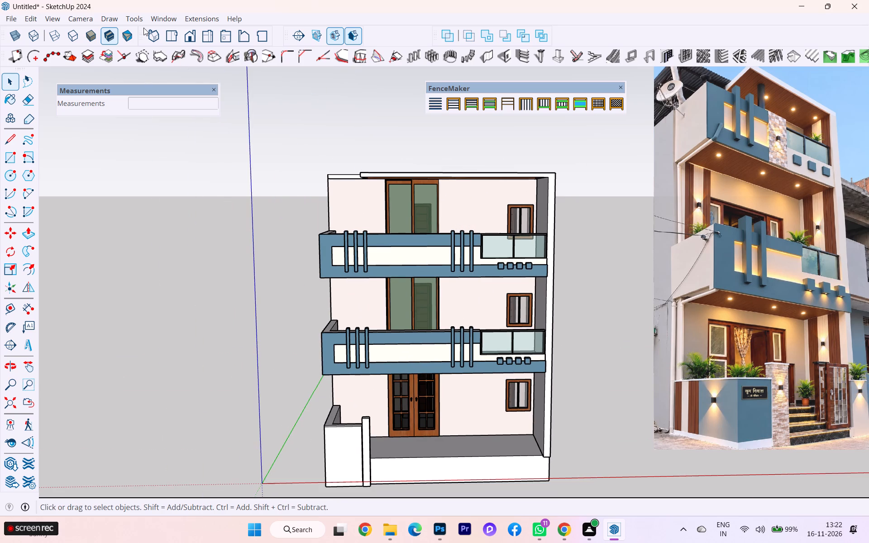
Show the Default Tray and move it up so that its material swatches are accessible.
left_click(164, 18)
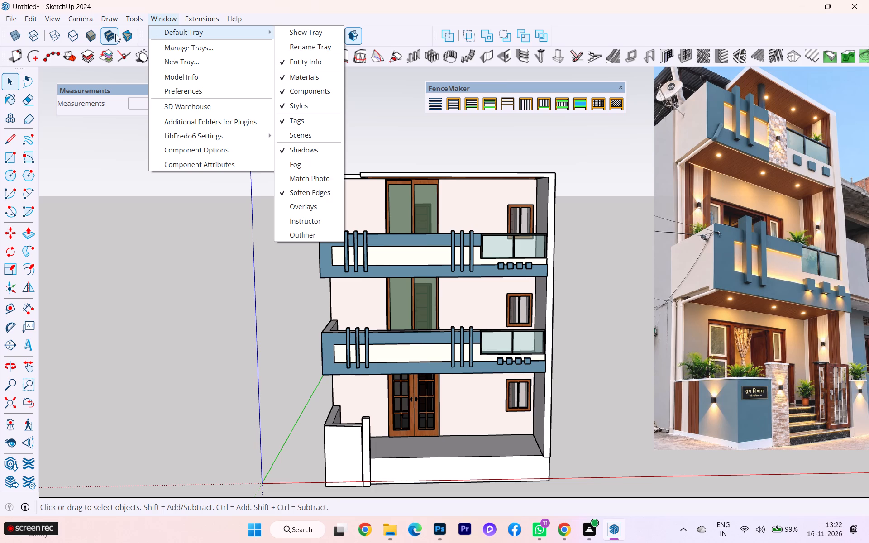
left_click(161, 34)
left_click(310, 38)
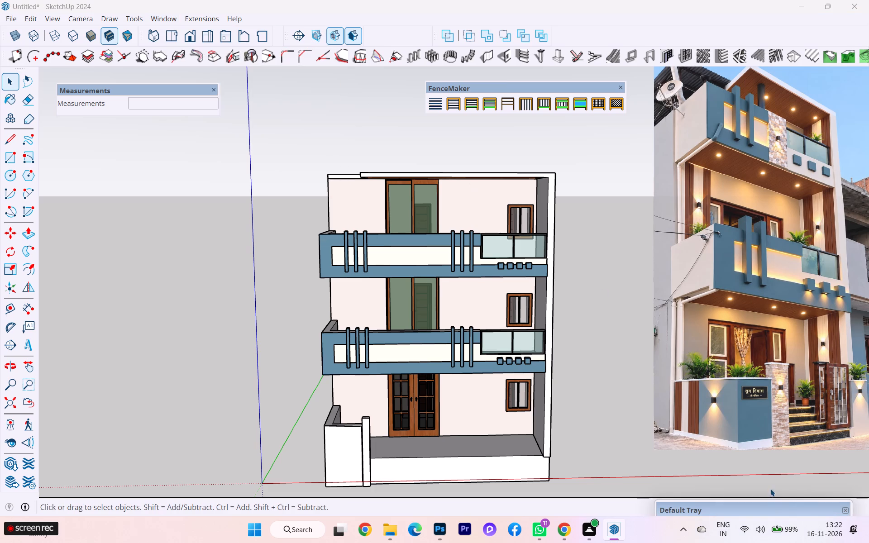
left_click_drag(768, 508, 759, 276)
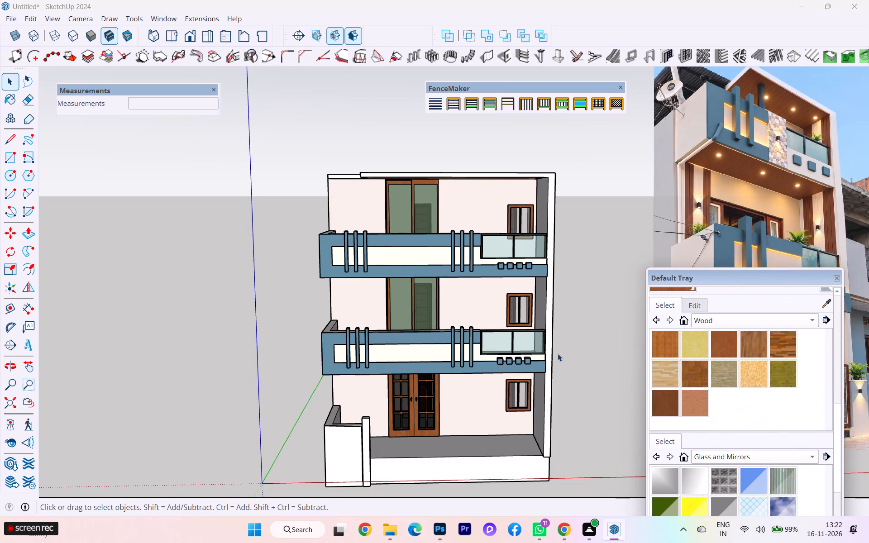
Inside the boundary wall group, paint the wall's large front face with the blue material sampled from the lower balcony's front band.
scroll(425, 460, "up", 1)
middle_click_drag(345, 442, 431, 442)
left_click(402, 467)
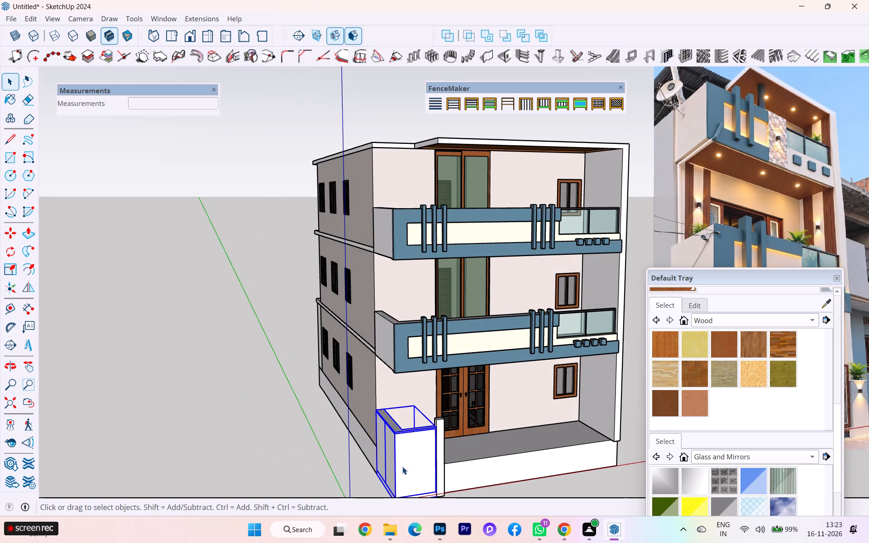
double_click(402, 467)
left_click(406, 463)
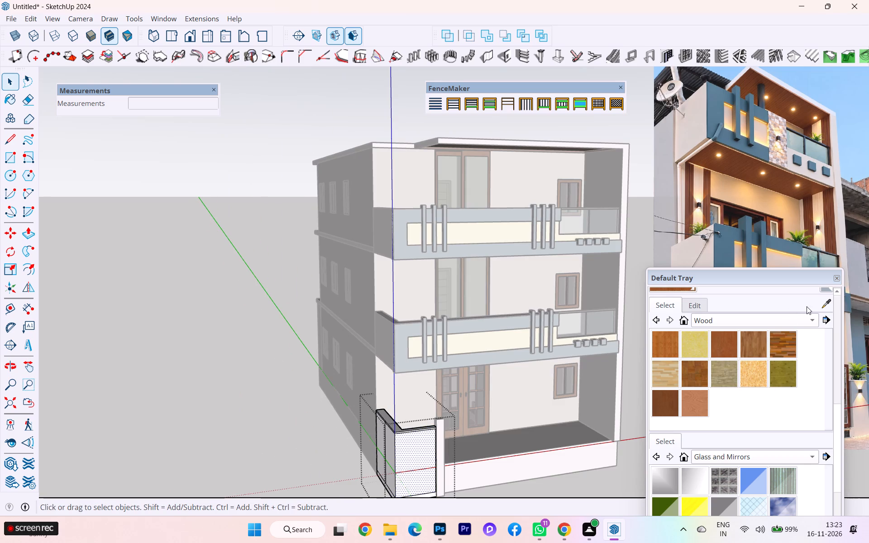
left_click(823, 303)
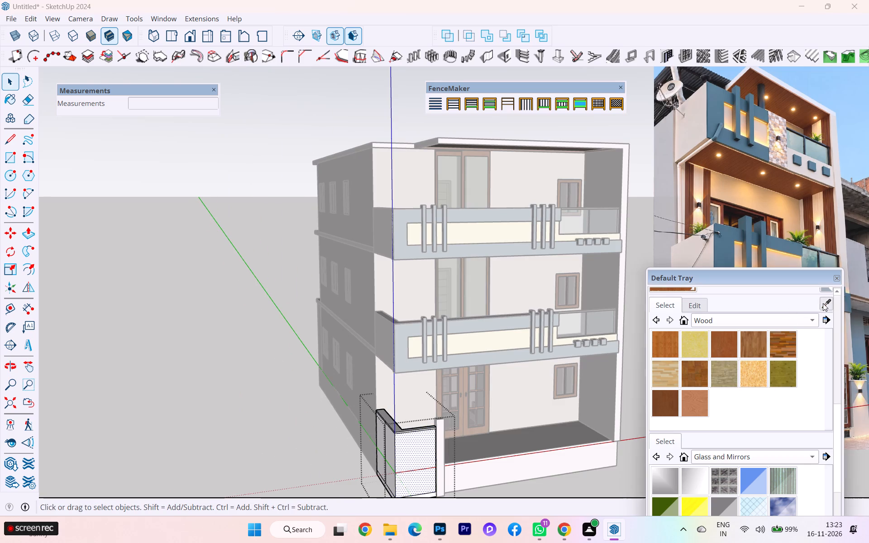
left_click(507, 359)
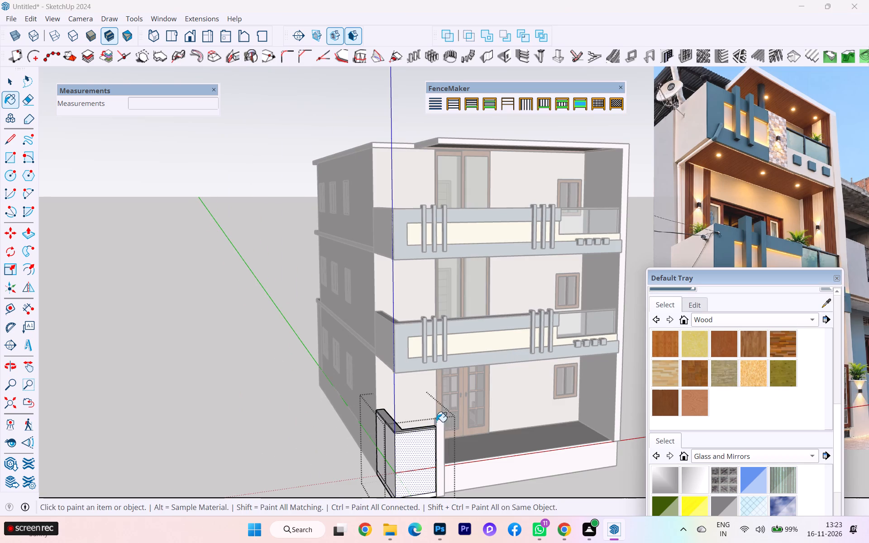
left_click(415, 450)
scroll(393, 434, "up", 5)
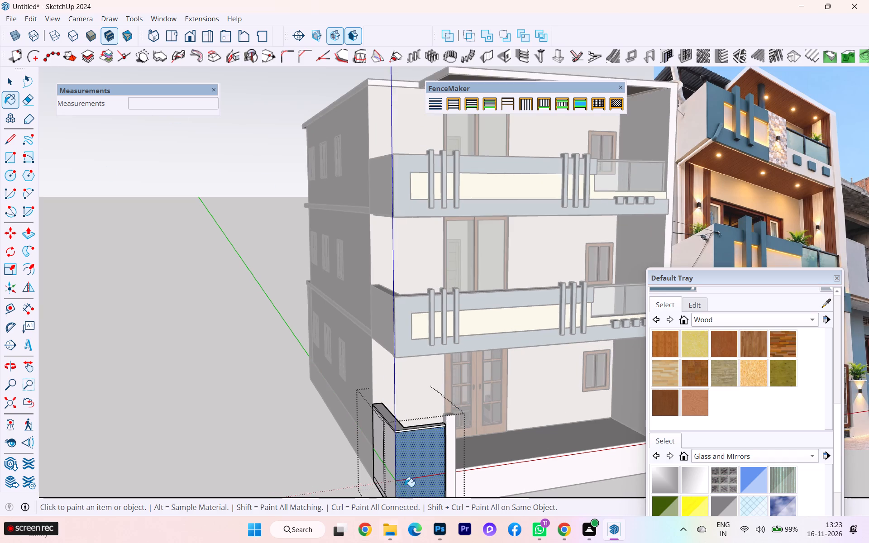
scroll(344, 277, "down", 1)
scroll(343, 276, "up", 2)
scroll(342, 274, "down", 1)
scroll(342, 273, "up", 1)
scroll(341, 272, "down", 2)
Paint the boundary wall's side panel next to the front corner with the same blue material.
middle_click_drag(412, 481, 449, 407)
scroll(444, 396, "up", 1)
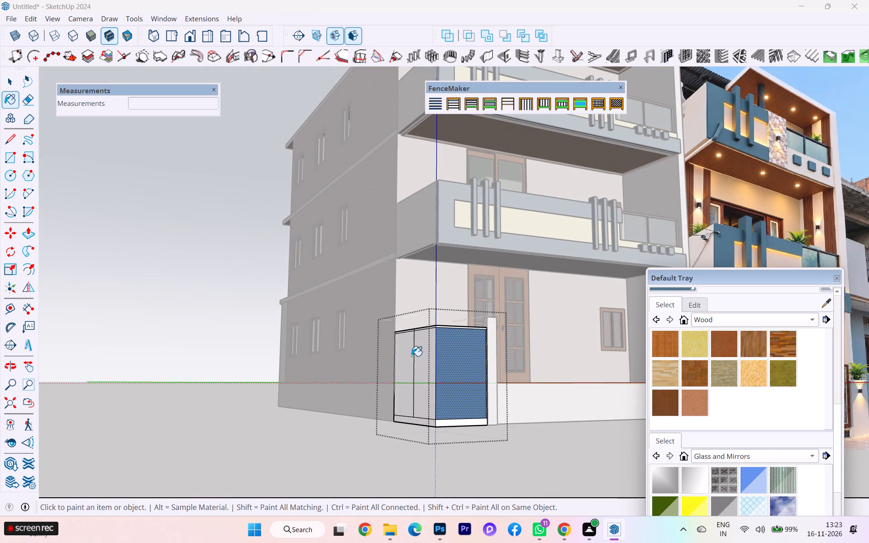
left_click(428, 354)
scroll(412, 367, "down", 2)
middle_click_drag(399, 388, 431, 420)
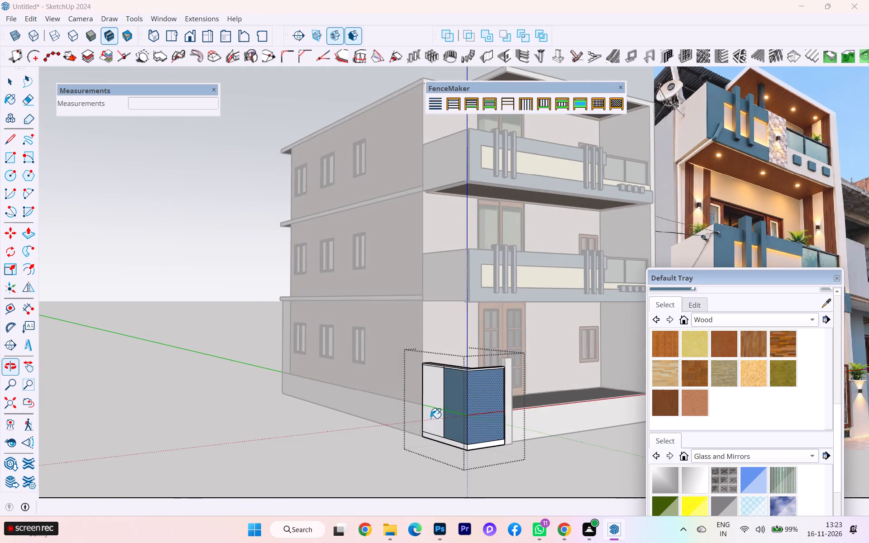
scroll(284, 364, "down", 4)
Move the Default Tray down, clear of the reference photo.
left_click_drag(720, 278, 735, 407)
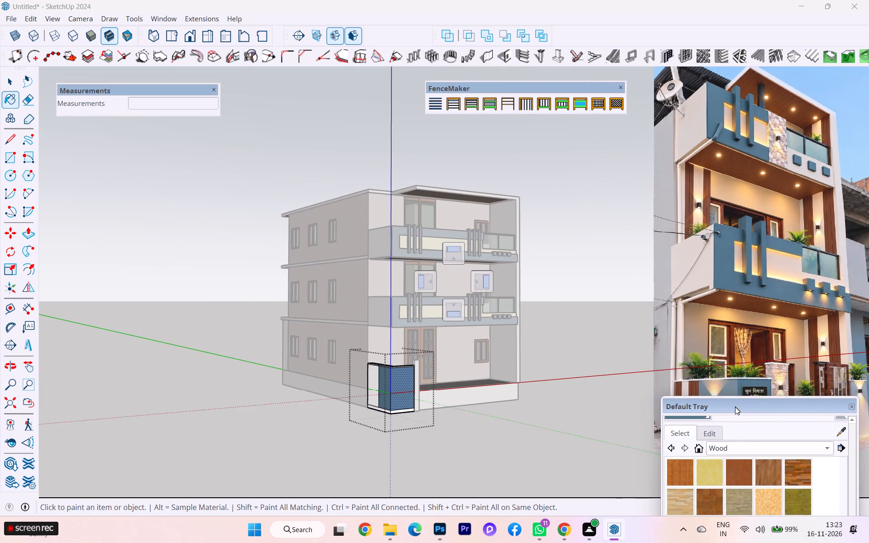
left_click_drag(735, 407, 754, 449)
Close the boundary wall group to return to the whole model.
middle_click_drag(399, 388, 446, 397)
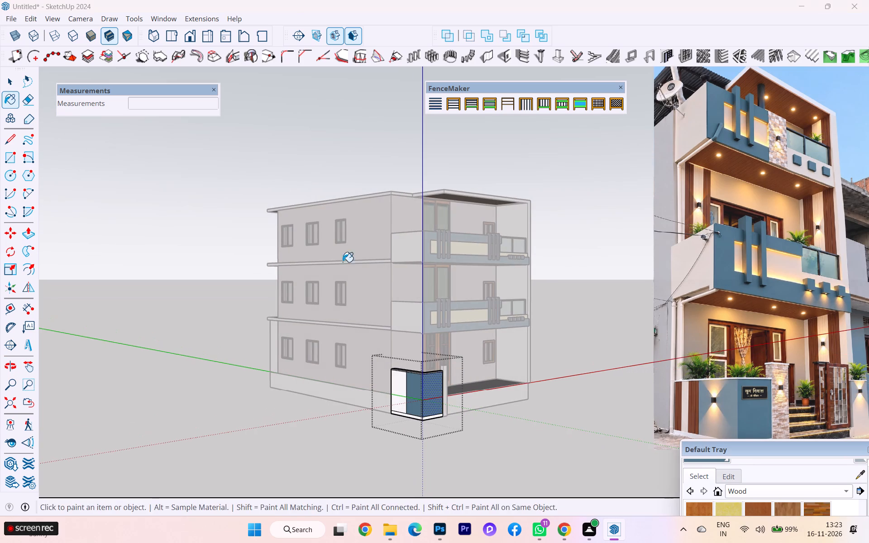
left_click(19, 84)
left_click(234, 318)
Examine the blue-painted faces and the base strip of the boundary wall at the front corner.
scroll(449, 436, "up", 9)
scroll(410, 405, "down", 1)
scroll(408, 402, "up", 6)
scroll(382, 351, "up", 2)
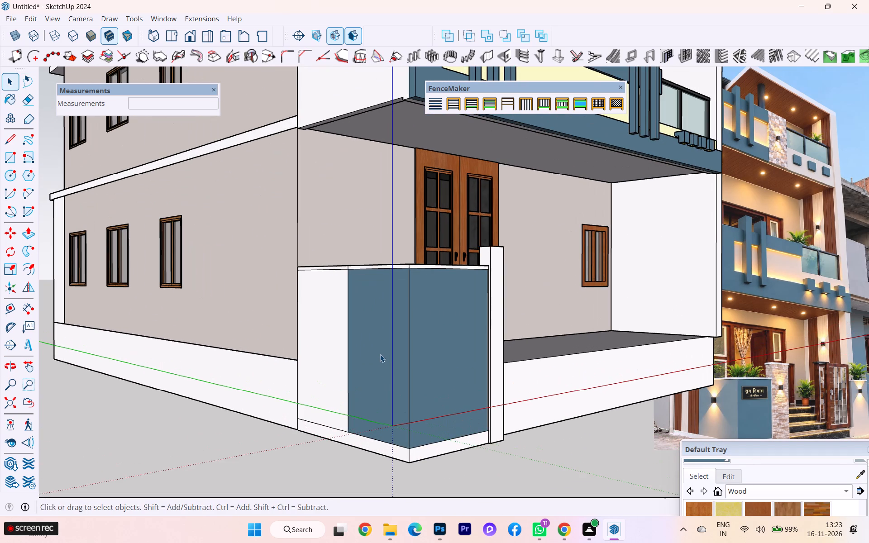
middle_click_drag(454, 398, 390, 400)
scroll(382, 399, "up", 1)
scroll(360, 397, "down", 3)
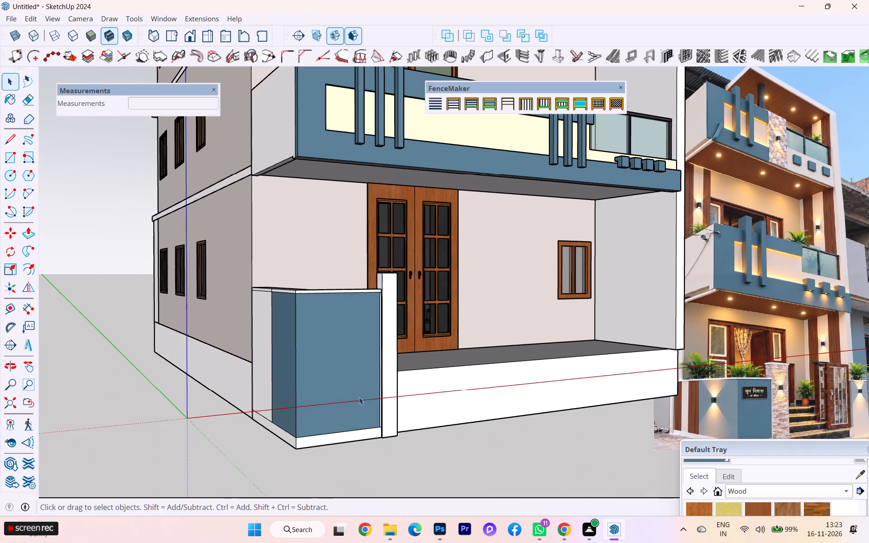
scroll(311, 413, "down", 2)
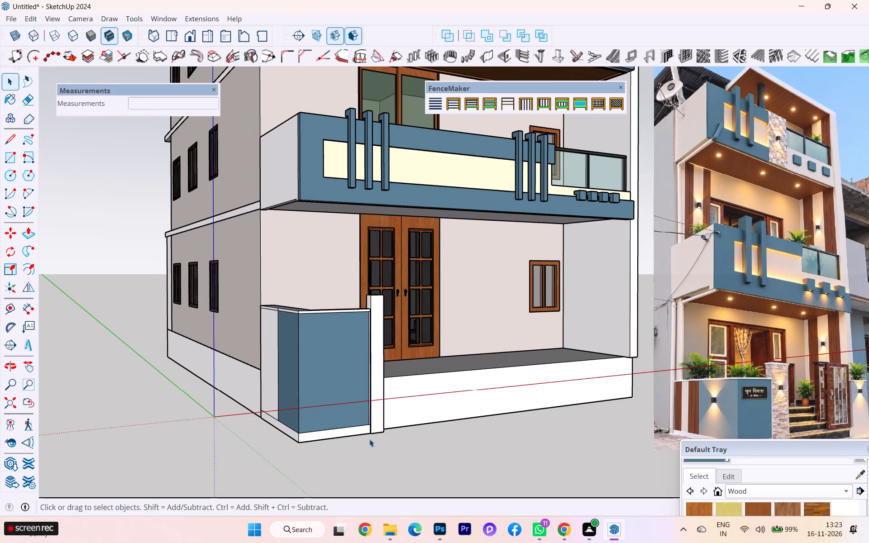
scroll(332, 441, "up", 12)
scroll(270, 408, "up", 4)
scroll(250, 400, "down", 1)
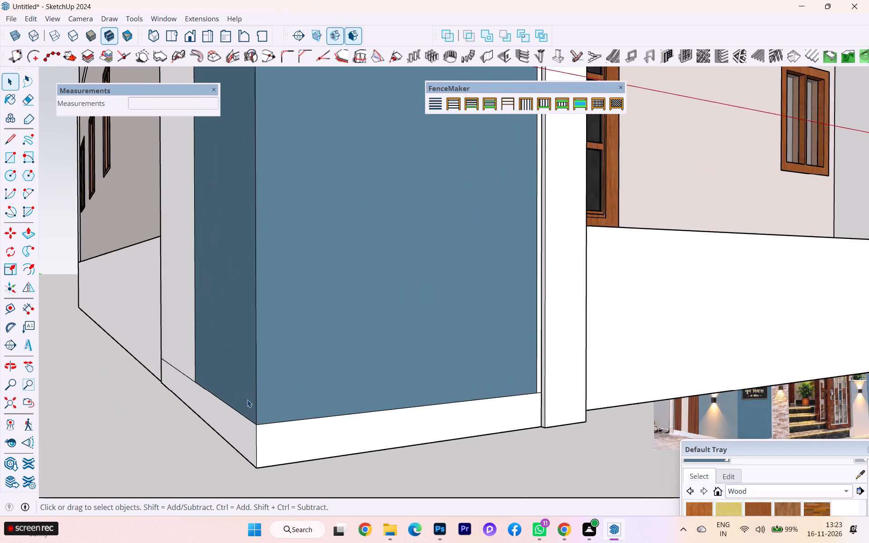
Draw a vertical rectangle about 5 1/8" by 6' 4 1/2" on the wall's unpainted side panel, along the edge of the blue panel.
middle_click_drag(248, 400, 433, 415)
scroll(401, 392, "down", 5)
scroll(361, 390, "down", 5)
scroll(291, 394, "down", 2)
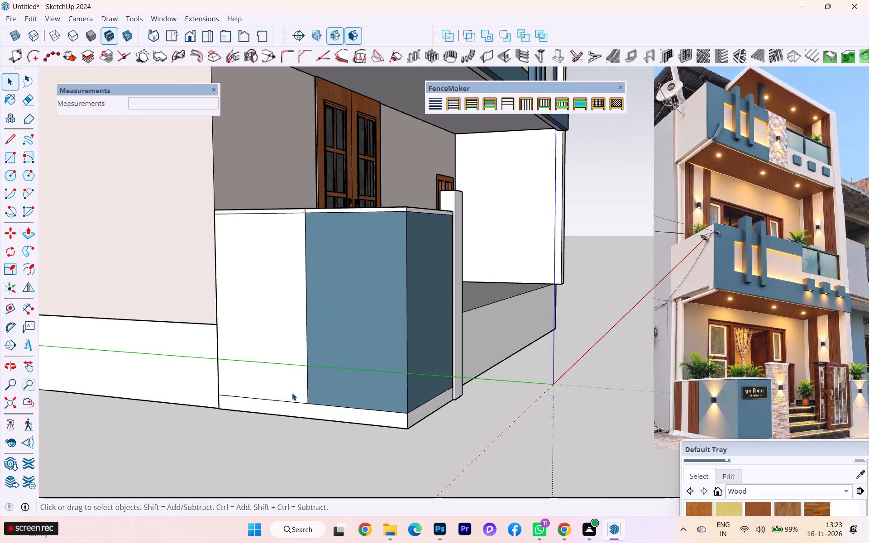
scroll(295, 342, "up", 3)
middle_click_drag(257, 345, 317, 353)
scroll(317, 353, "down", 1)
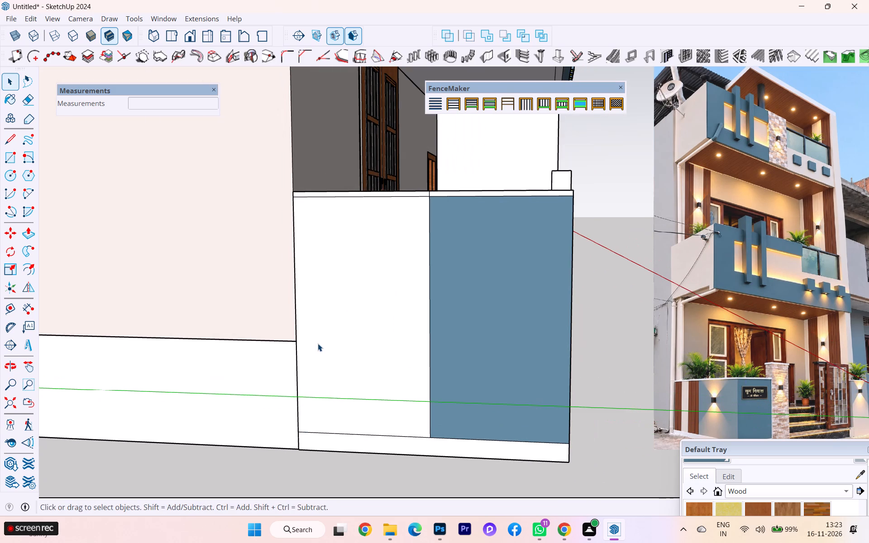
key("r")
left_click(429, 196)
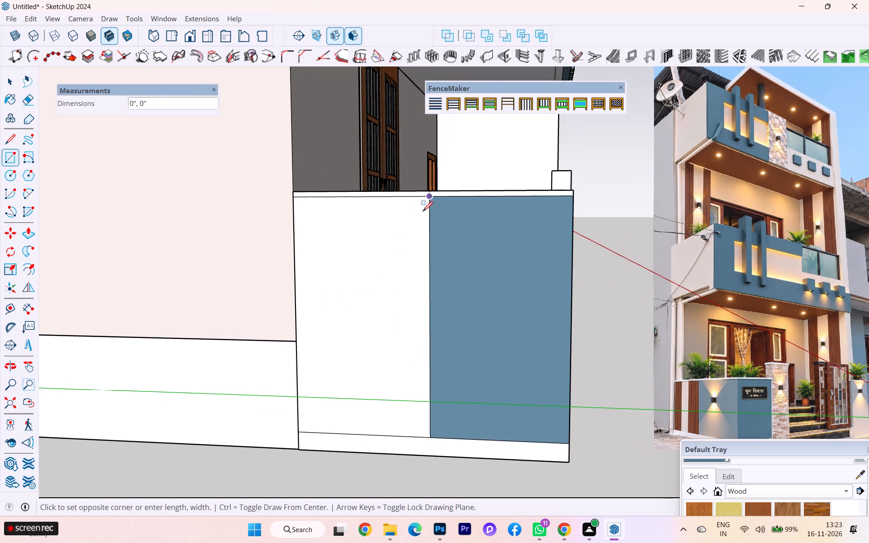
left_click(415, 436)
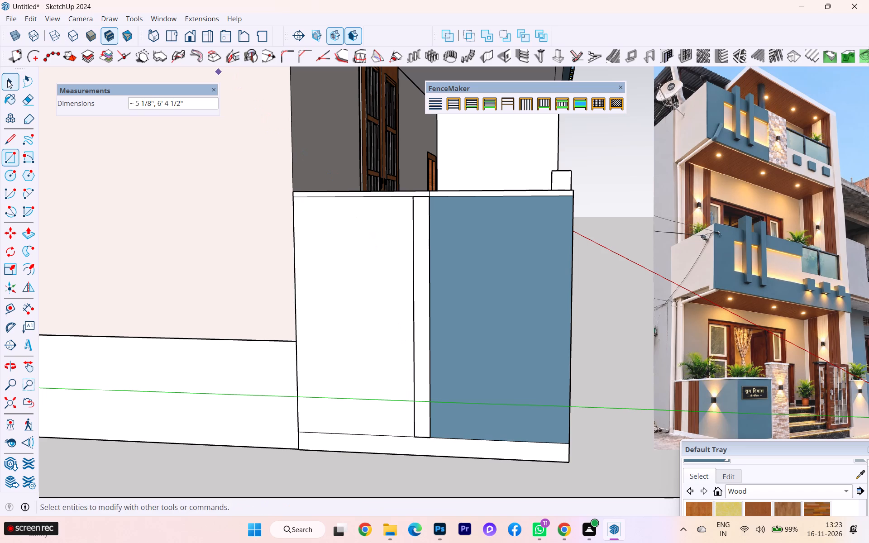
Make the narrow vertical rectangle beside the blue panel into a component.
left_click(7, 80)
double_click(425, 253)
right_click(419, 254)
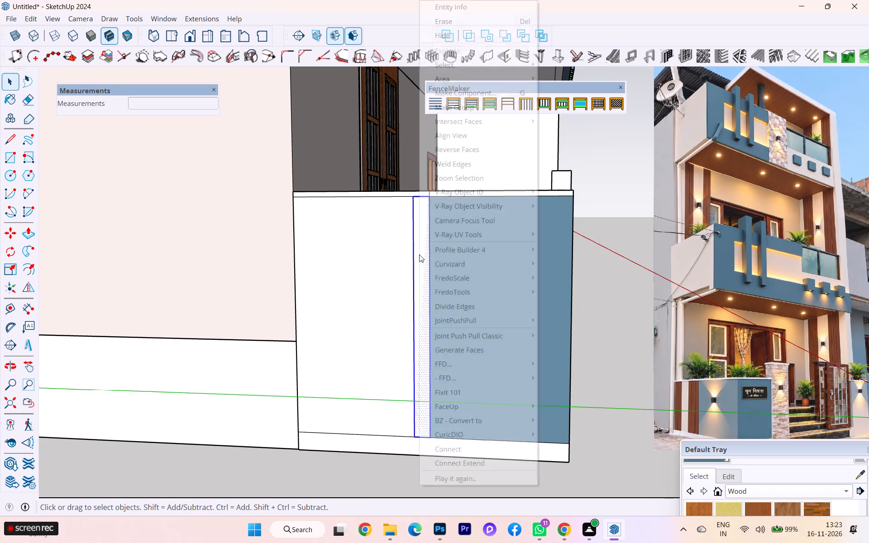
left_click(464, 93)
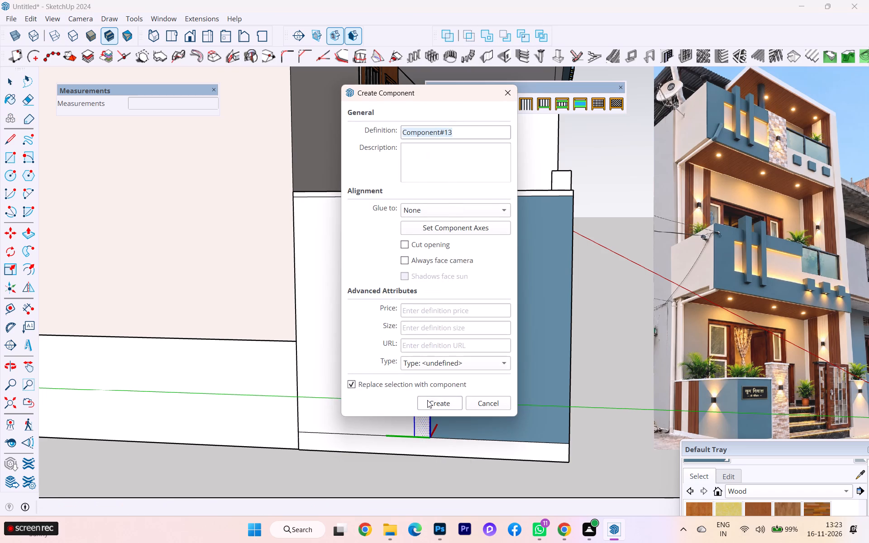
left_click(433, 404)
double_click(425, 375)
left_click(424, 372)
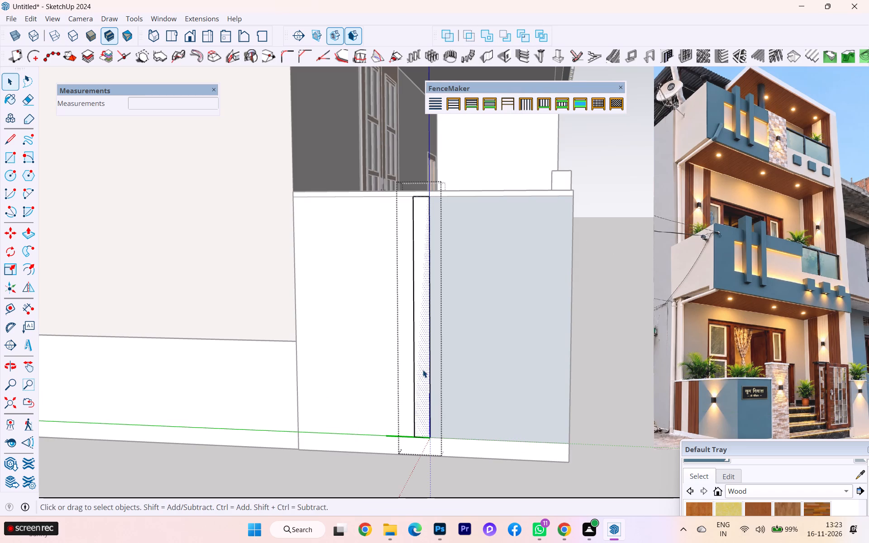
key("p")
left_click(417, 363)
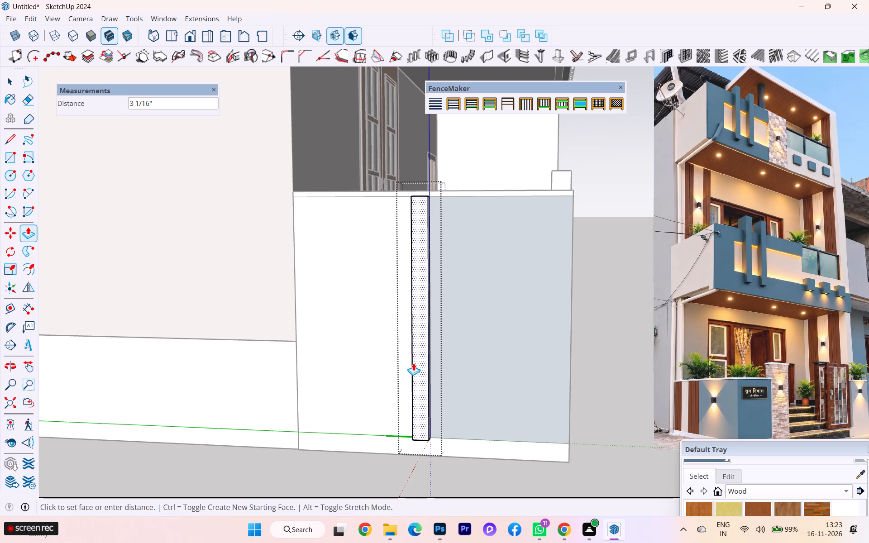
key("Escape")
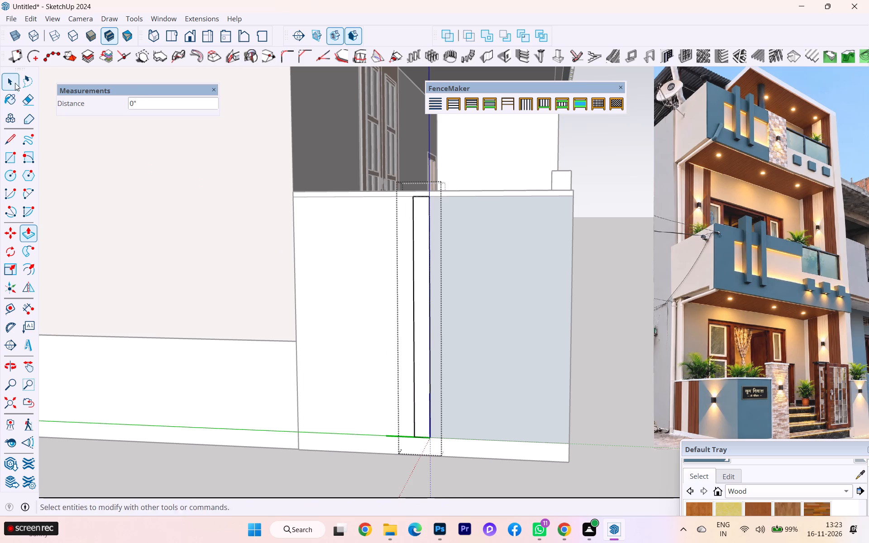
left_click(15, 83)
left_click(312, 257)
Hide the narrow vertical strip component beside the blue panel on the boundary wall's side face.
left_click(345, 280)
triple_click(353, 281)
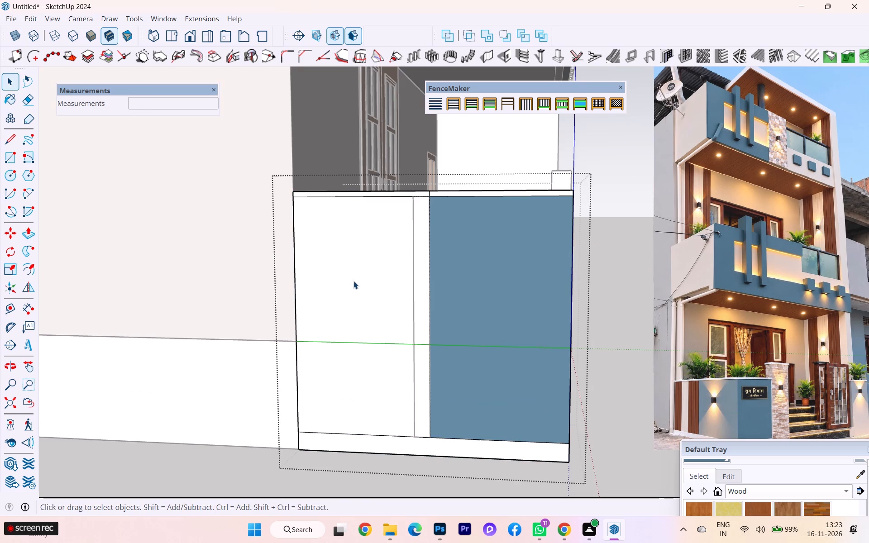
left_click(353, 285)
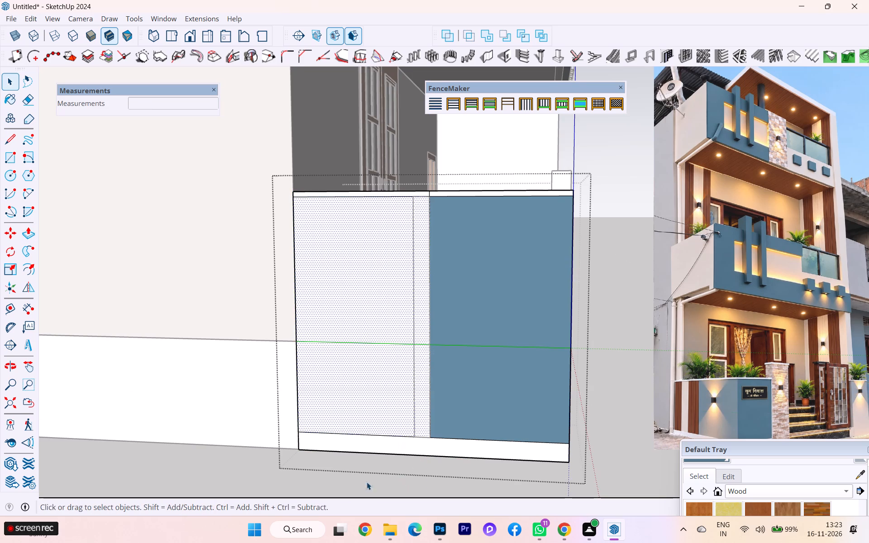
left_click(277, 458)
left_click(424, 376)
right_click(425, 373)
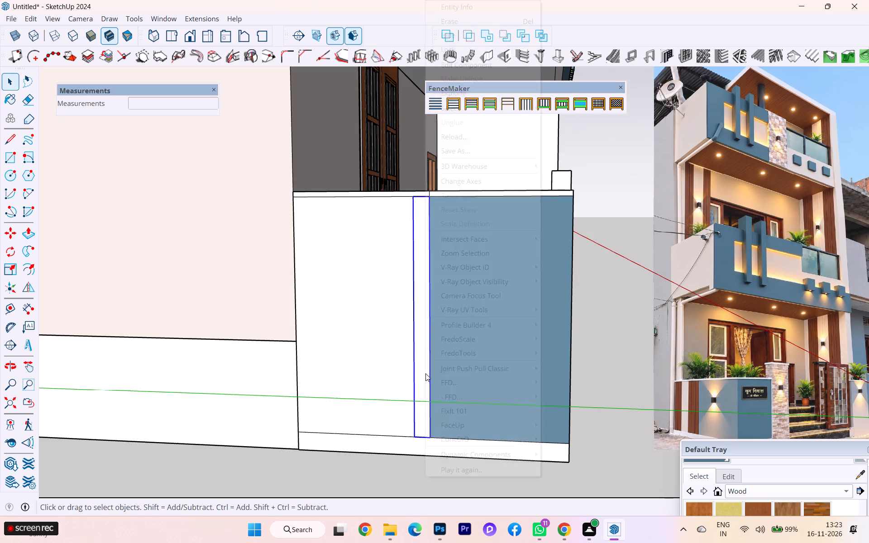
left_click(439, 42)
Push the unpainted side panel of the boundary wall 2" inward, between the top band and the base strip.
left_click(373, 334)
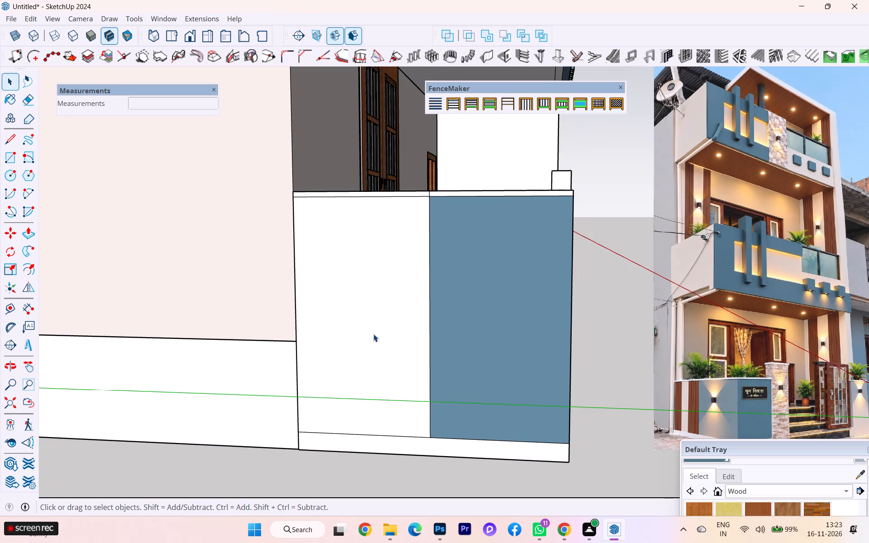
left_click(373, 334)
left_click(377, 333)
left_click(383, 329)
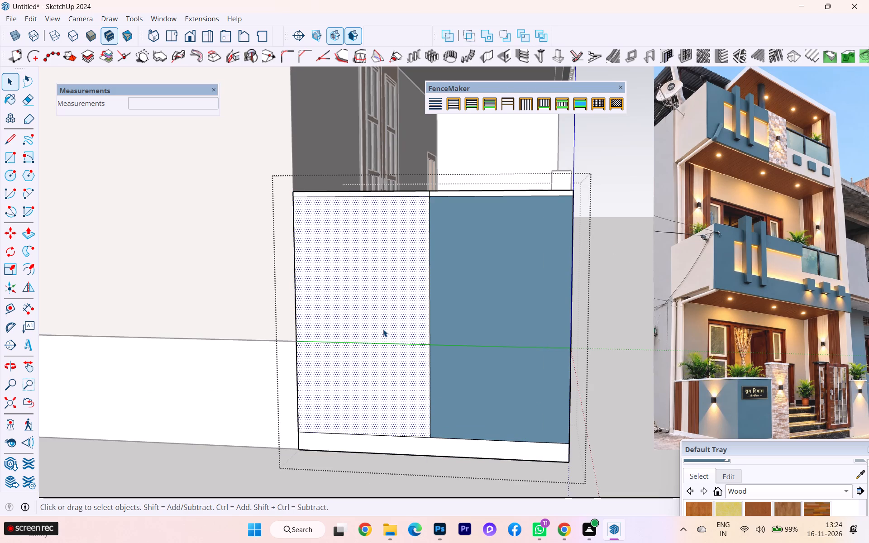
key("p")
left_click(365, 309)
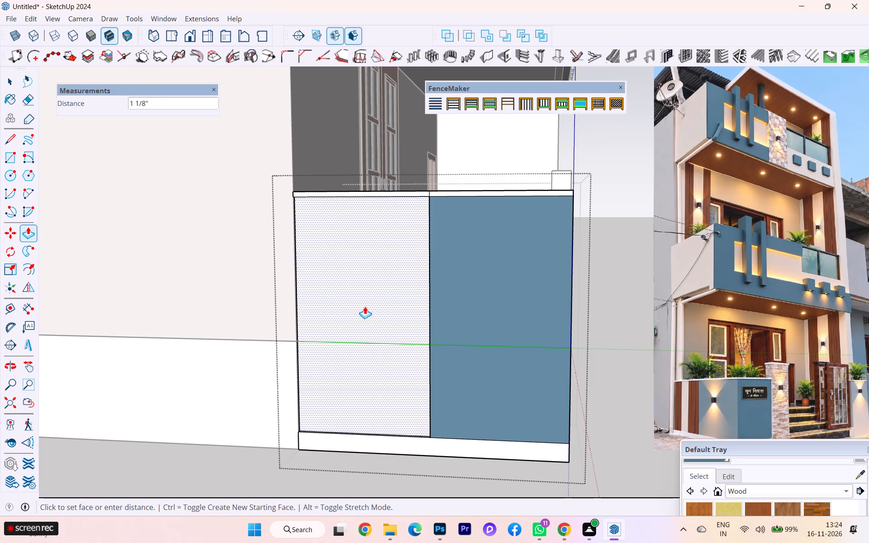
key("2")
key("Return")
scroll(374, 317, "down", 2)
left_click(19, 84)
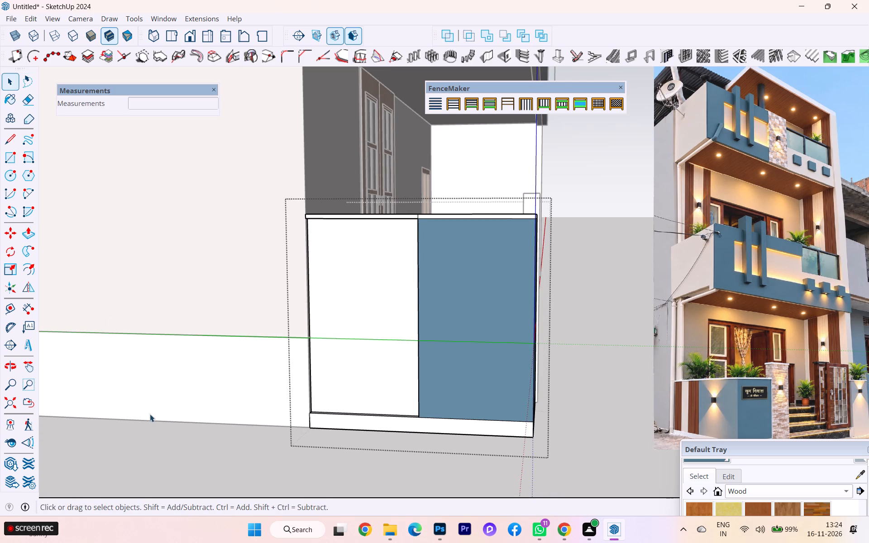
left_click(151, 435)
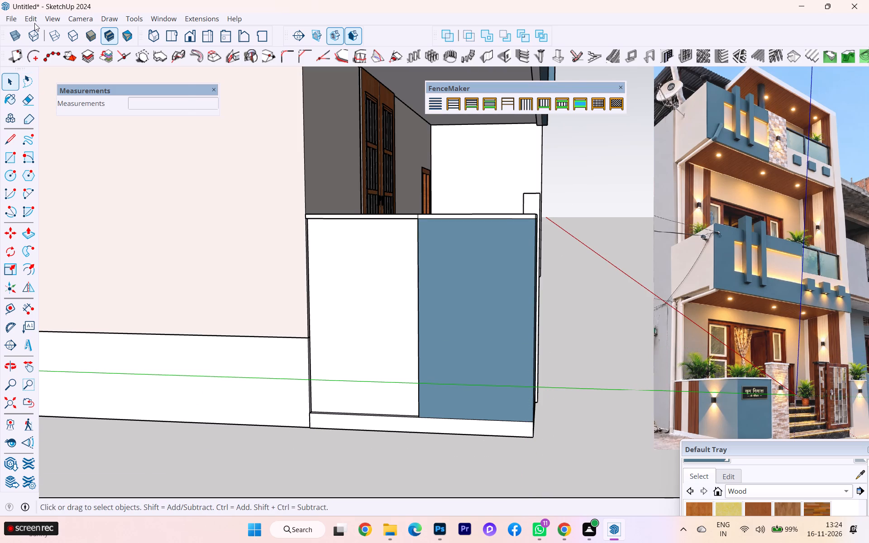
Unhide the last hidden object, the narrow vertical strip.
left_click(34, 23)
left_click(87, 207)
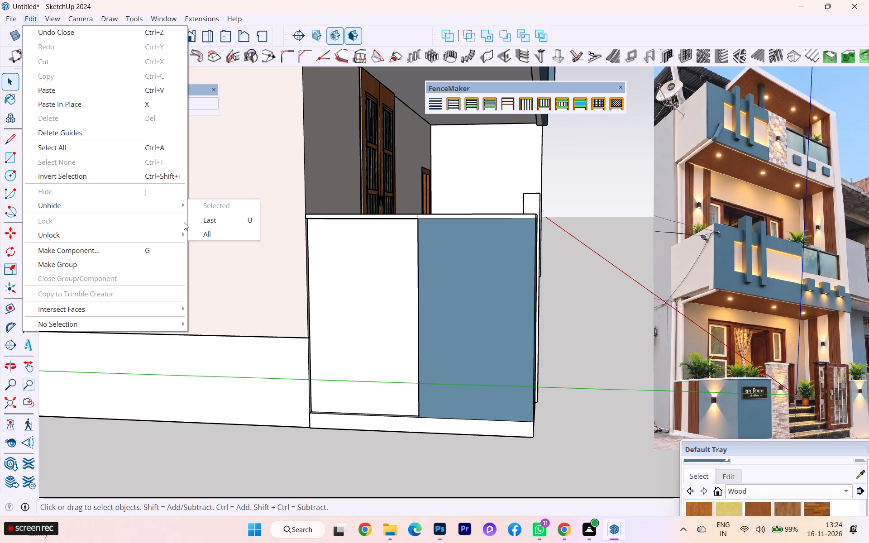
left_click(205, 221)
Extrude the narrow vertical strip's face about 6 11/16" inward into the recessed side panel and close the component.
scroll(355, 325, "up", 4)
scroll(363, 337, "down", 1)
middle_click_drag(364, 338, 501, 342)
scroll(675, 387, "up", 9)
left_click(666, 414)
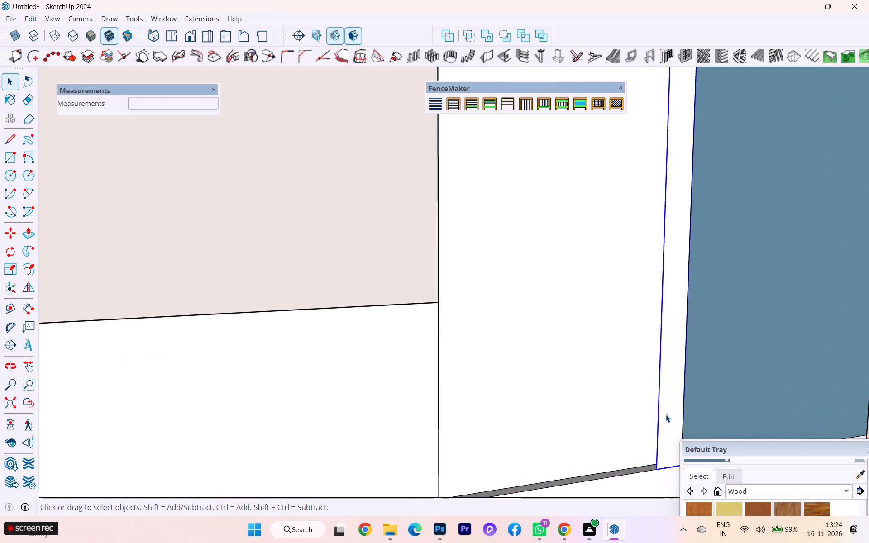
left_click(666, 414)
double_click(666, 414)
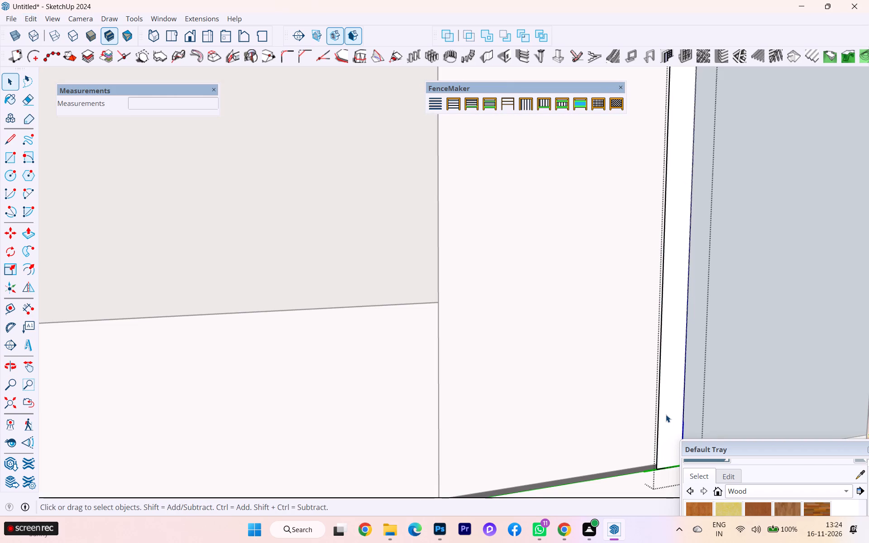
key("p")
left_click(666, 414)
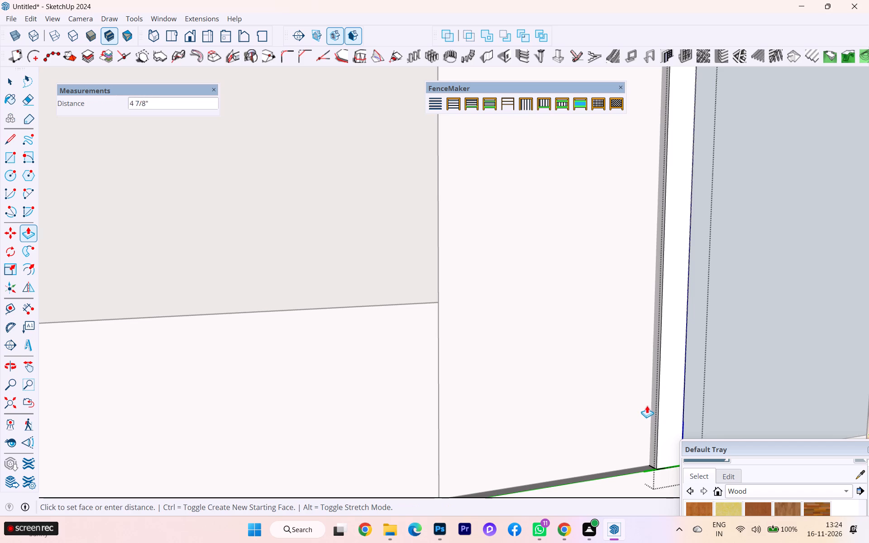
left_click(642, 403)
scroll(522, 309, "down", 7)
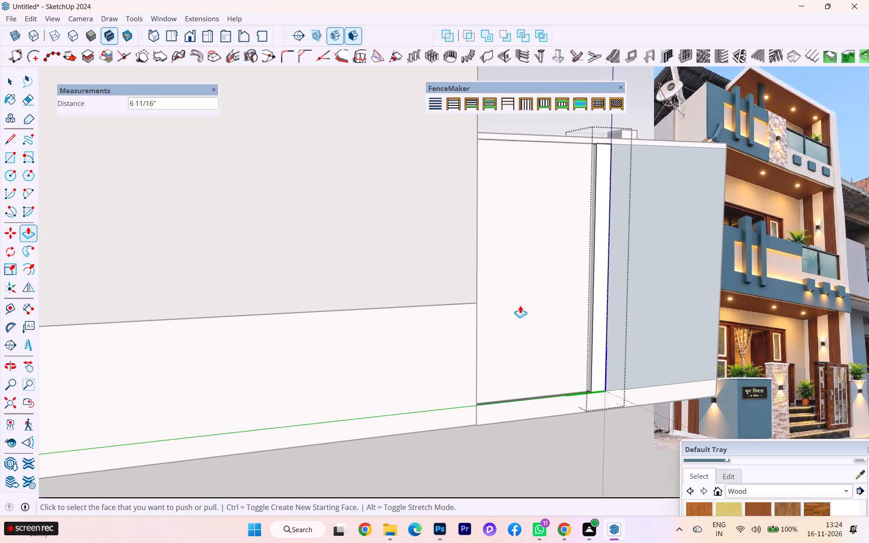
scroll(537, 315, "down", 1)
middle_click_drag(538, 325, 436, 338)
left_click(13, 77)
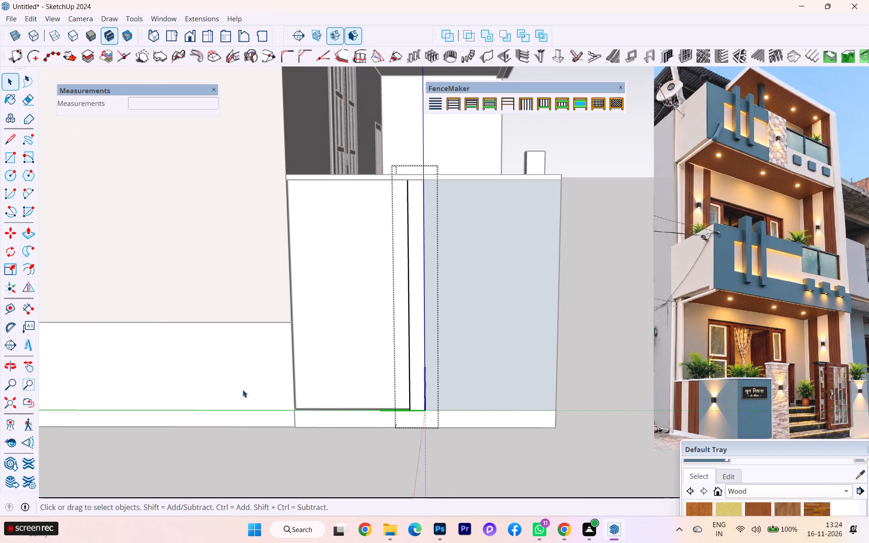
left_click(249, 457)
Copy the strip 6" along the base away from the blue panel and array it as two evenly spaced copies.
scroll(382, 396, "up", 2)
left_click(426, 391)
scroll(420, 403, "up", 3)
scroll(420, 403, "down", 1)
scroll(420, 403, "up", 1)
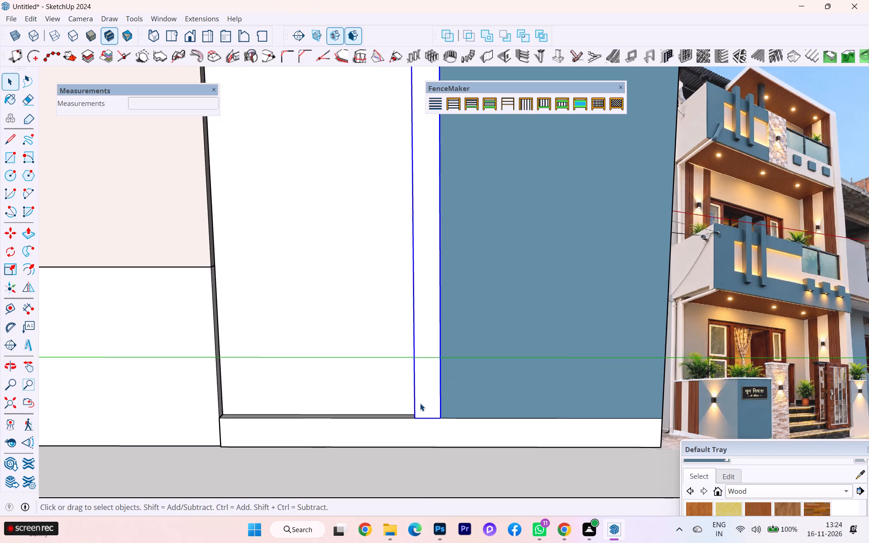
scroll(420, 403, "up", 2)
key("m")
key("Return")
scroll(434, 413, "up", 2)
scroll(434, 413, "down", 1)
scroll(434, 413, "up", 2)
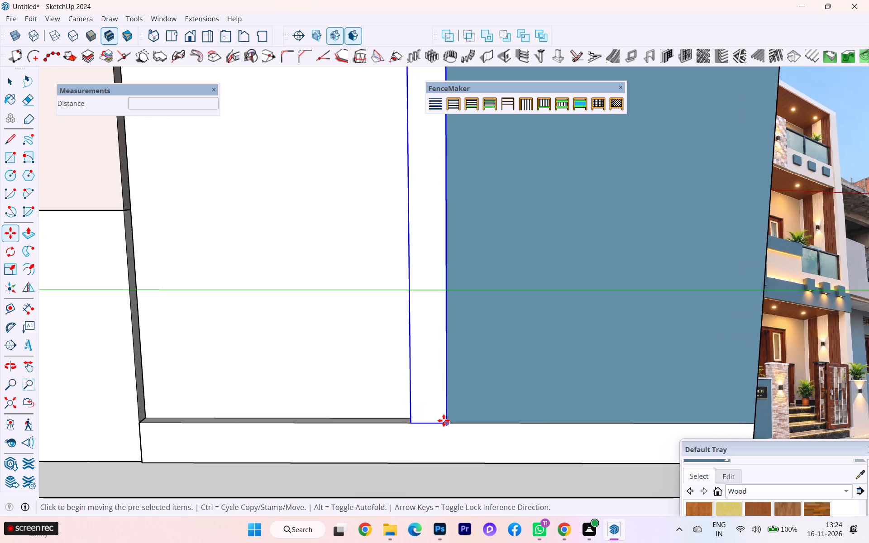
left_click(448, 422)
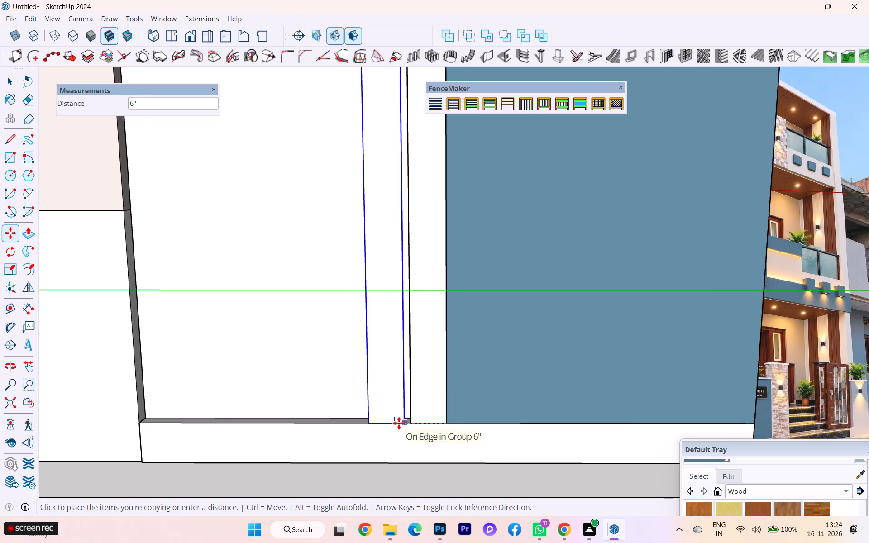
left_click(399, 423)
type("*2")
key("Return")
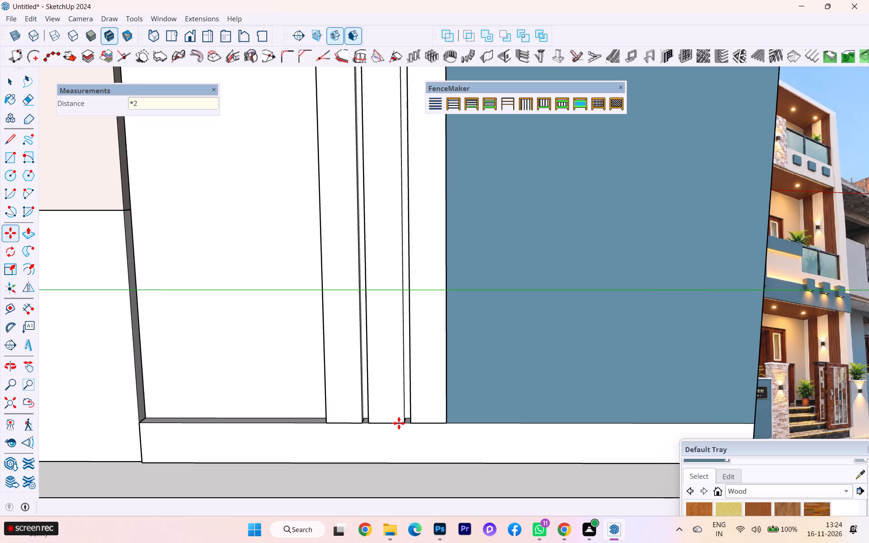
scroll(399, 423, "down", 5)
scroll(441, 389, "up", 2)
scroll(441, 389, "down", 8)
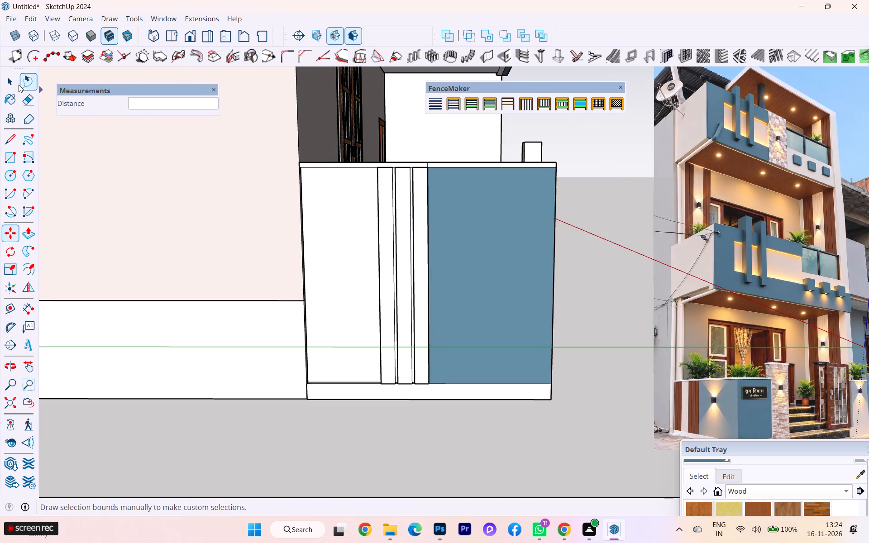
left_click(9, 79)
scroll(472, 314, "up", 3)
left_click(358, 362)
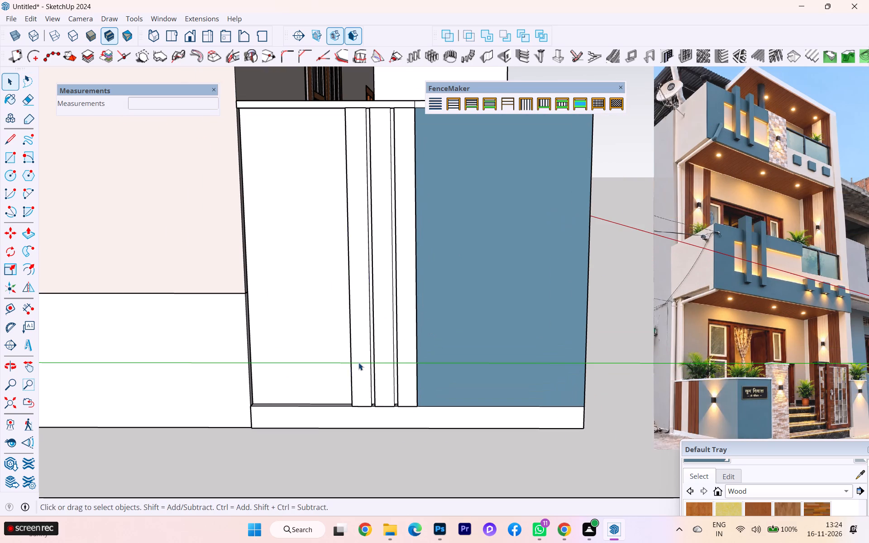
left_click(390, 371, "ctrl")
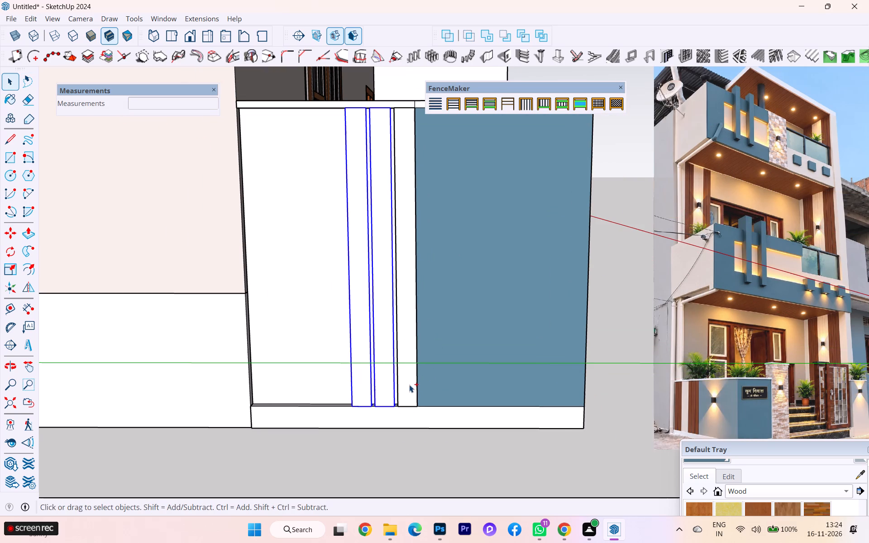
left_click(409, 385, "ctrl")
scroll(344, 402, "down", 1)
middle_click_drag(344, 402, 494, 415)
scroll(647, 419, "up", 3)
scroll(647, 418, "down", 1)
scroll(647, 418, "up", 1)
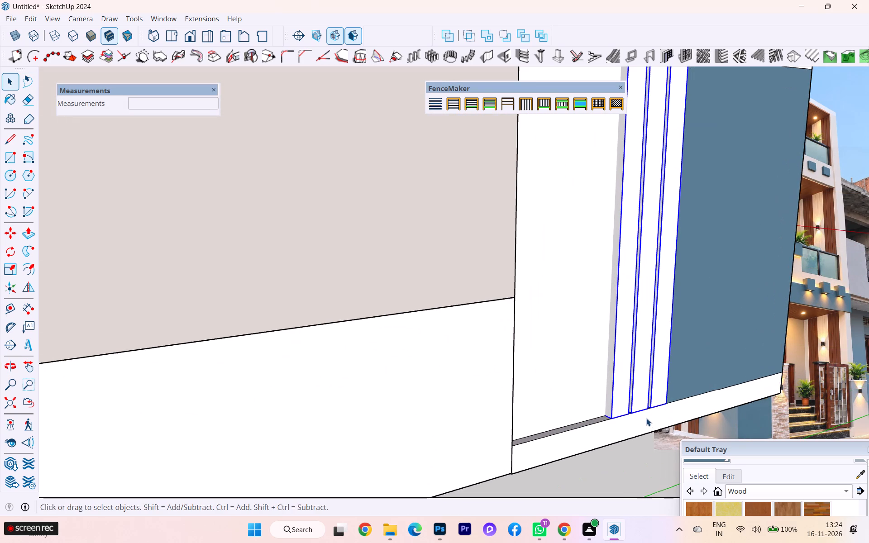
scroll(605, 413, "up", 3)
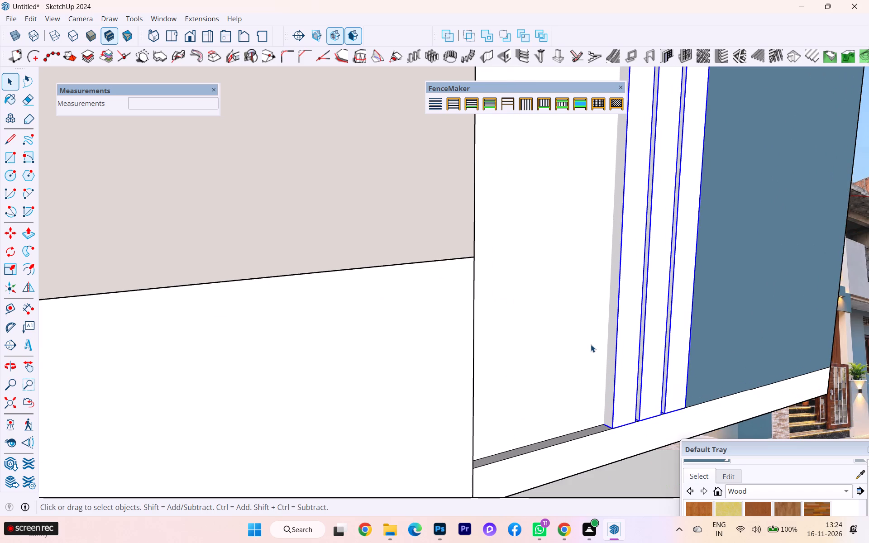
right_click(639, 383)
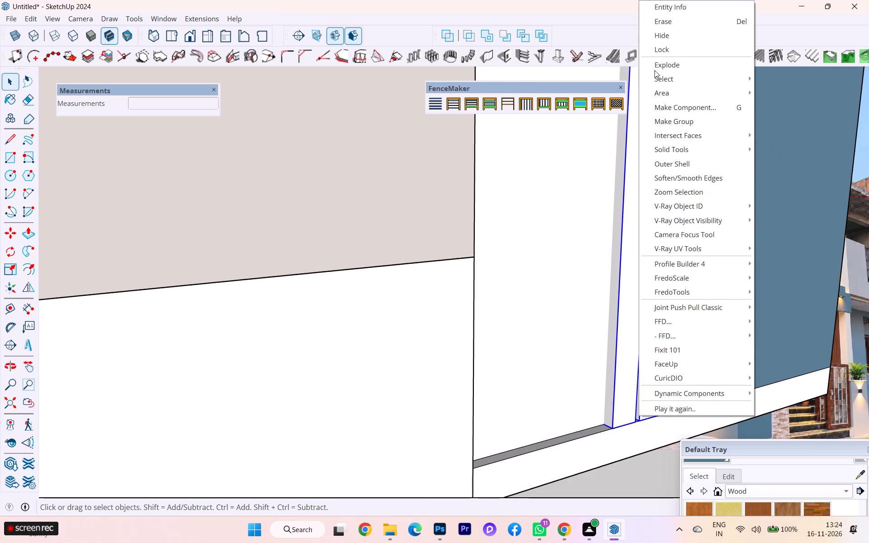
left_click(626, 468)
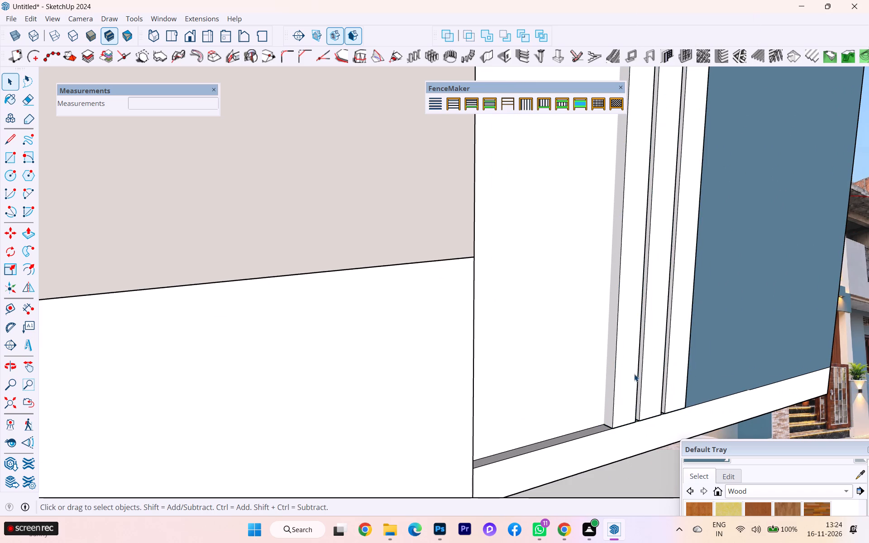
Open the strip farthest from the blue panel for editing with the rest of the model hidden.
key("h")
double_click(628, 361)
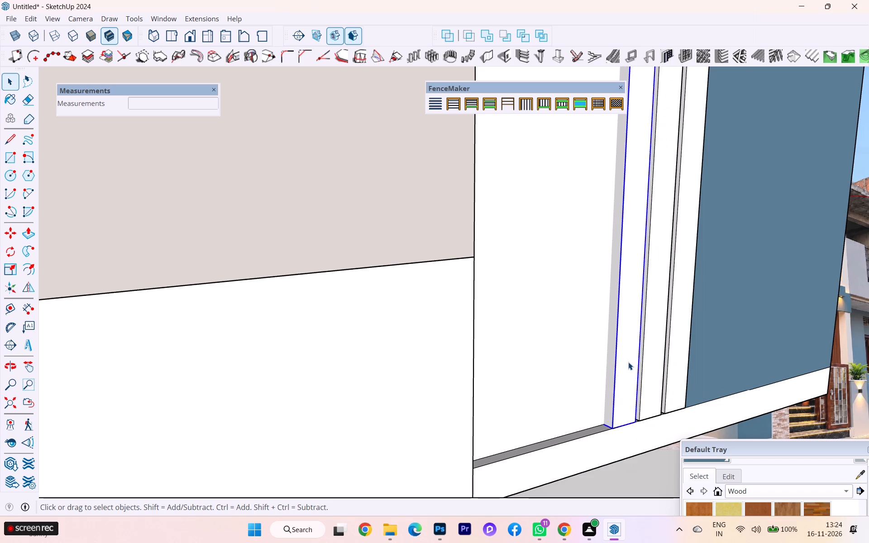
key("h")
scroll(399, 320, "down", 3)
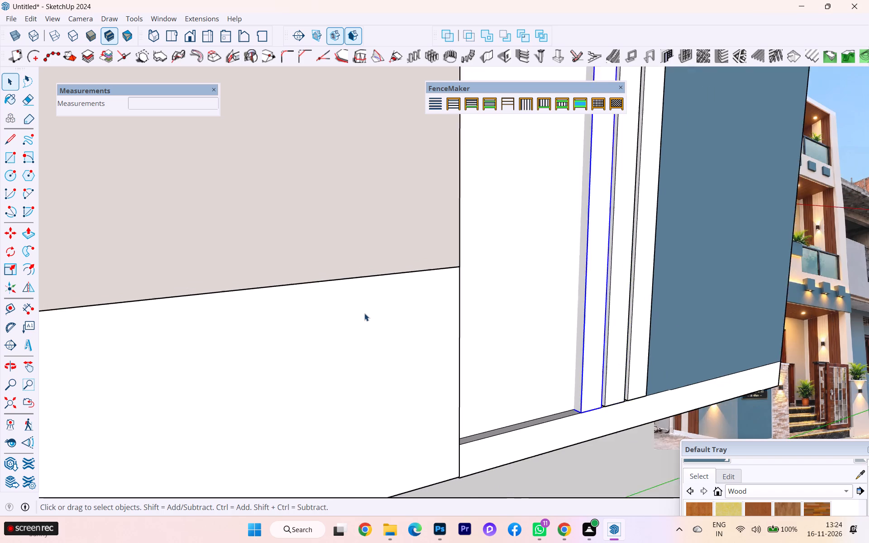
scroll(364, 313, "down", 5)
scroll(440, 395, "up", 1)
left_click(596, 479)
scroll(504, 358, "up", 3)
left_click(520, 346)
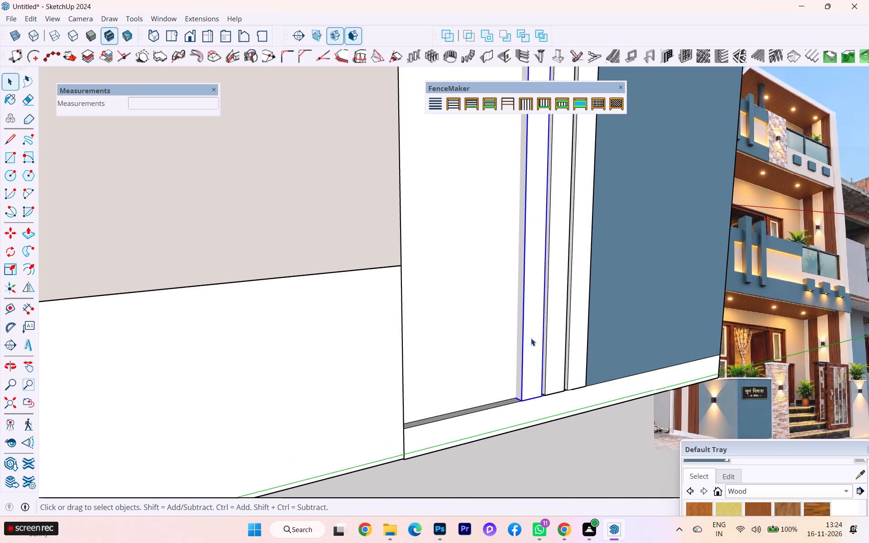
key("h")
double_click(531, 338)
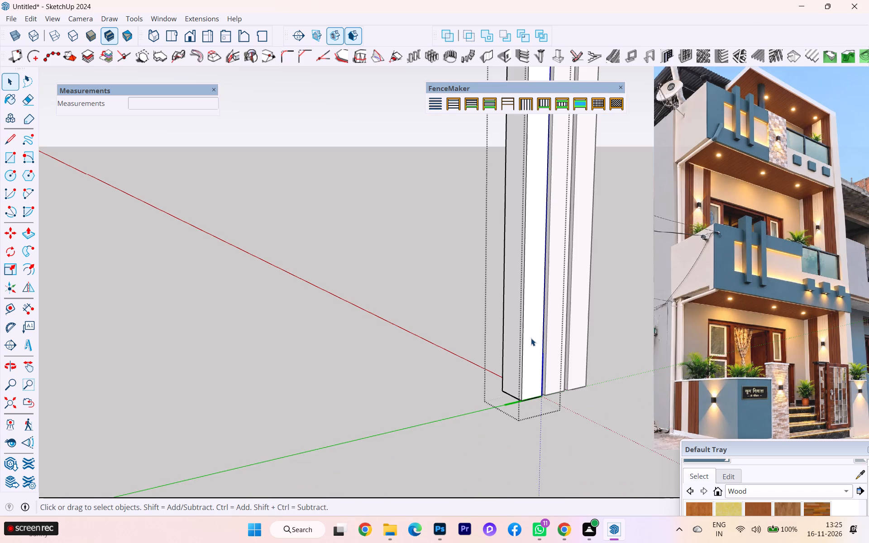
Push the strip component's back face in about 4 1/4", comparing its depth against the rest of the model.
scroll(531, 338, "down", 1)
middle_click_drag(531, 338, 868, 344)
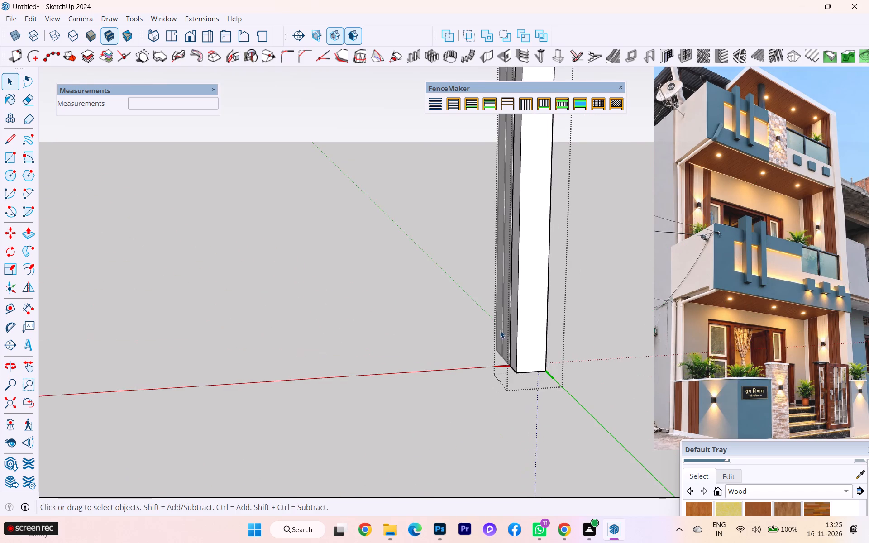
scroll(492, 326, "up", 3)
scroll(516, 326, "down", 1)
middle_click_drag(516, 326, 604, 340)
scroll(568, 313, "up", 1)
left_click(520, 279)
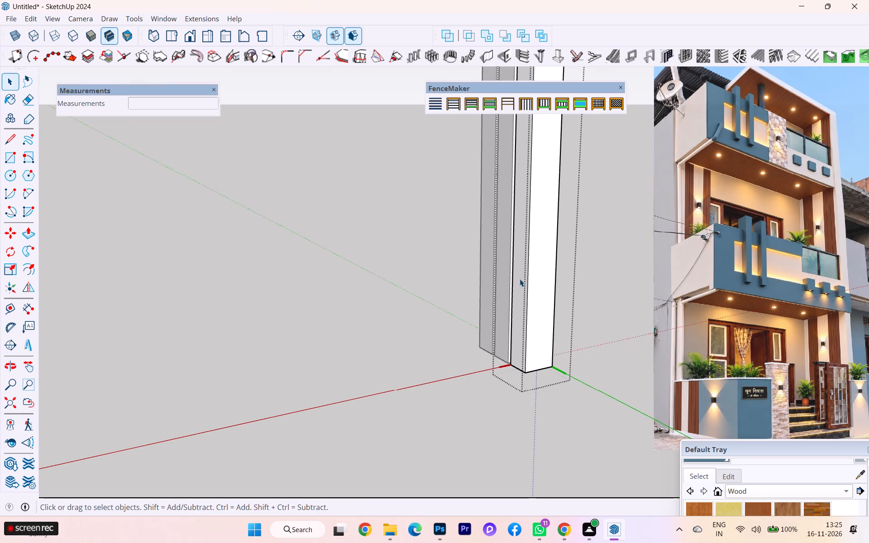
key("p")
left_click(520, 279)
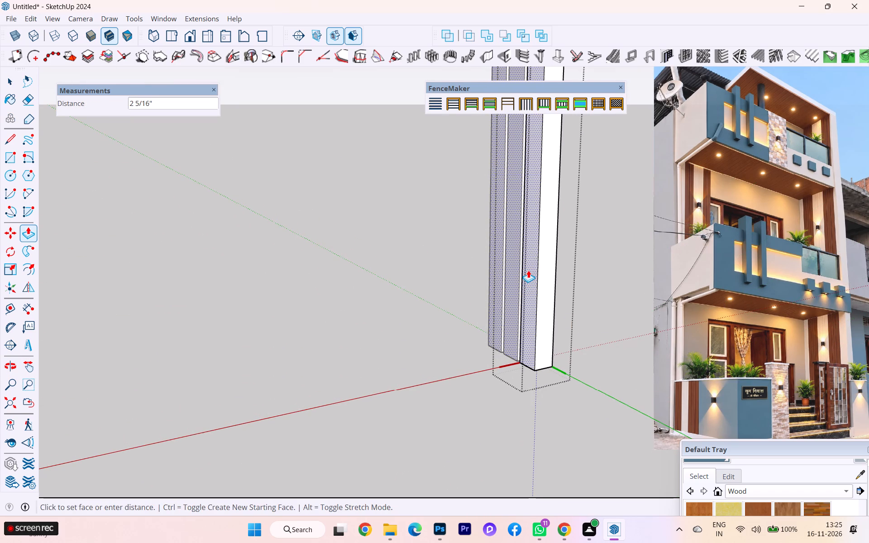
key("h")
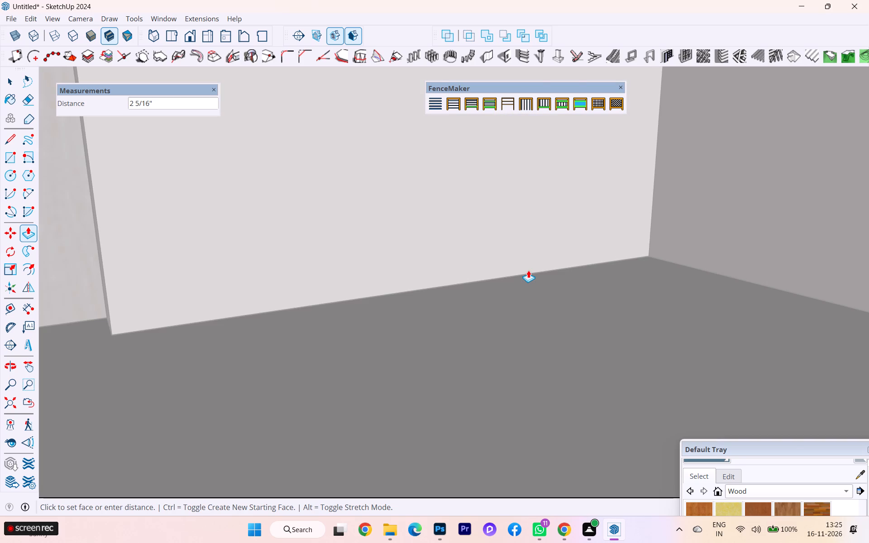
key("h")
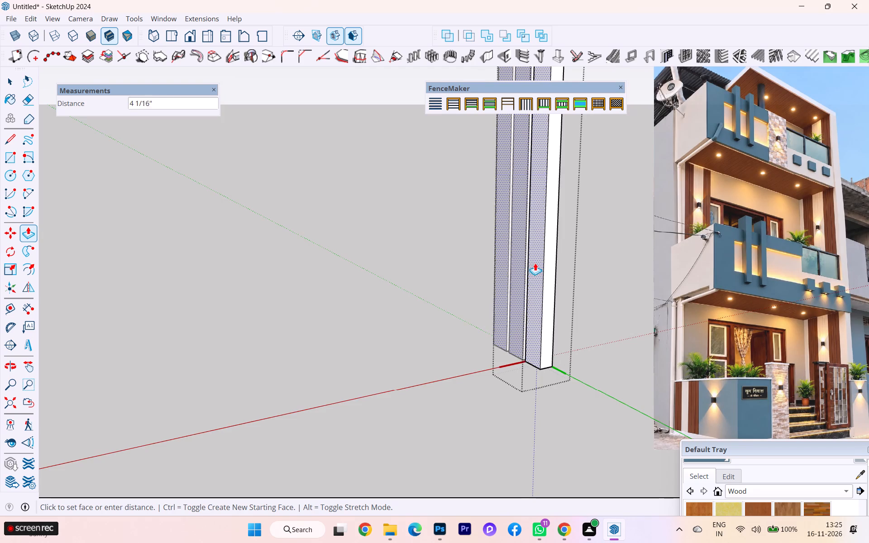
left_click(536, 263)
middle_click_drag(580, 315, 208, 335)
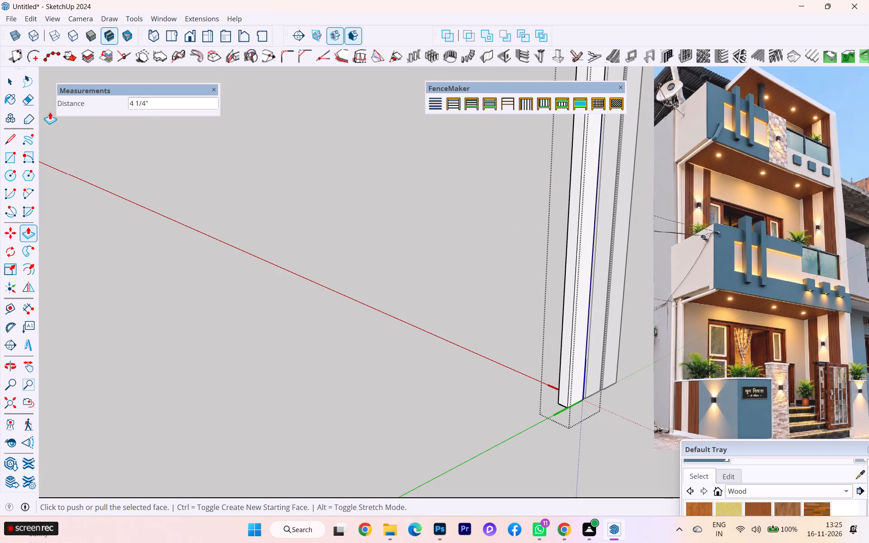
Close the strip component and examine how the three strips sit in the boundary wall's recessed side panel.
left_click(13, 78)
left_click(454, 298)
scroll(515, 359, "down", 1)
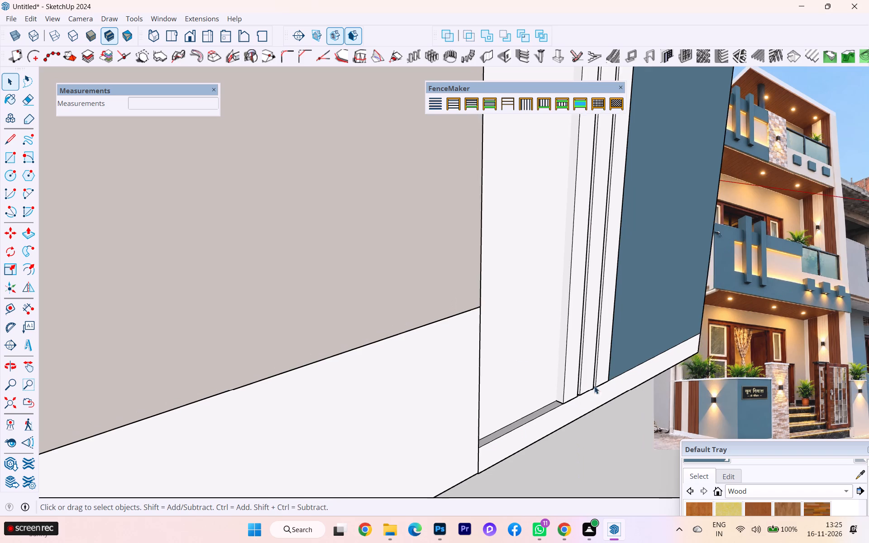
scroll(610, 386, "up", 2)
left_click(571, 362)
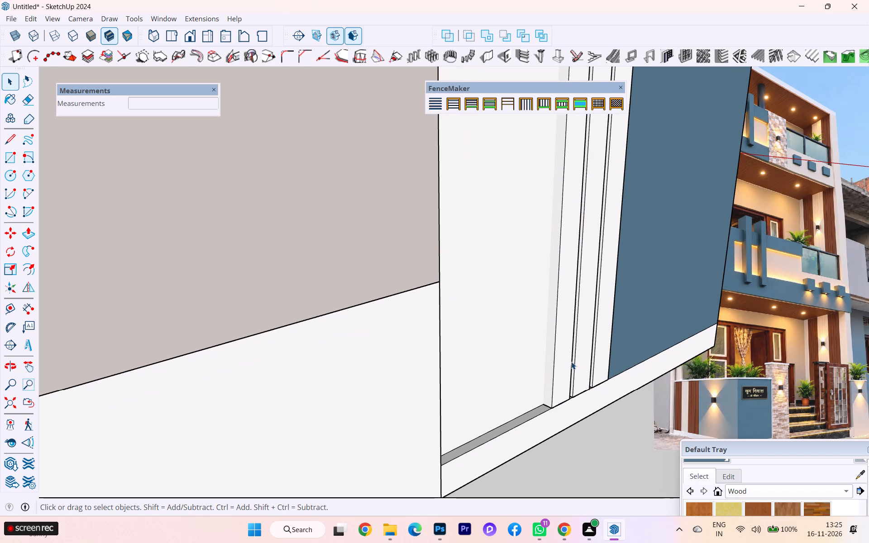
key("h")
double_click(558, 355)
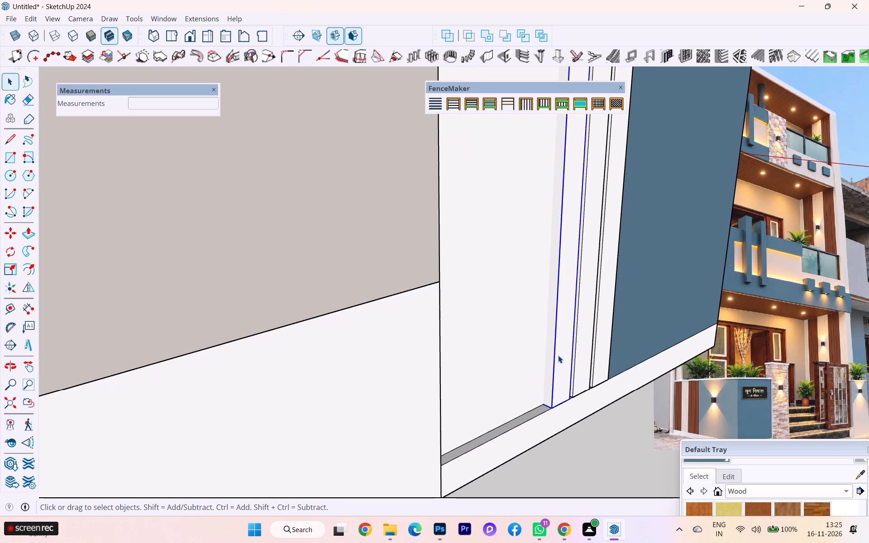
scroll(590, 430, "down", 3)
left_click(597, 425)
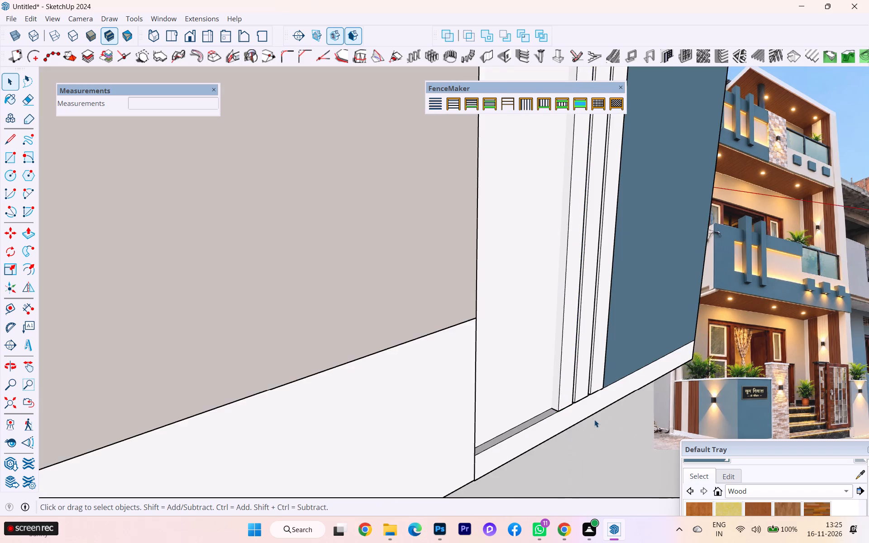
scroll(583, 418, "down", 2)
scroll(490, 389, "down", 1)
scroll(490, 389, "up", 1)
scroll(489, 389, "down", 1)
scroll(485, 386, "up", 2)
scroll(484, 386, "down", 2)
scroll(478, 362, "up", 3)
scroll(478, 362, "down", 2)
scroll(478, 362, "up", 3)
scroll(478, 362, "down", 4)
scroll(500, 366, "up", 3)
scroll(500, 366, "down", 5)
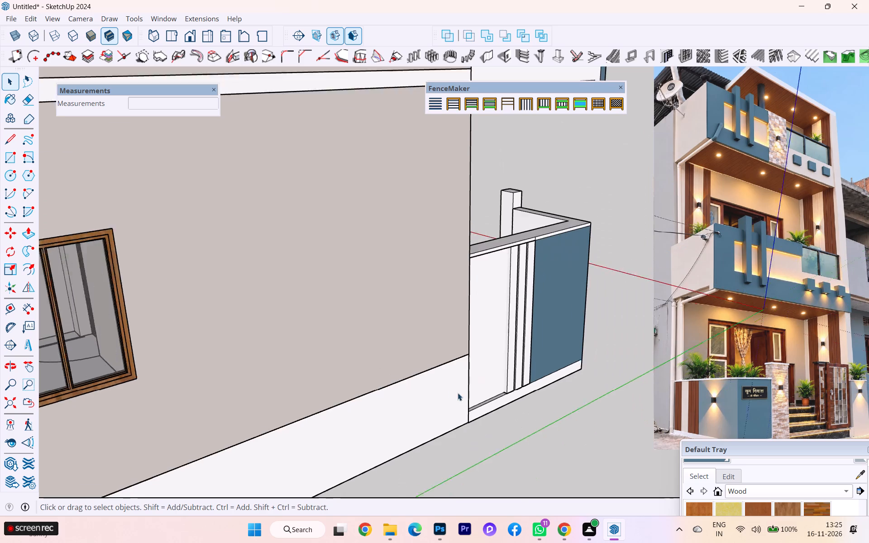
scroll(458, 393, "down", 1)
scroll(503, 391, "down", 1)
Open the strip farthest from the blue panel, push its back face in 1 3/4", and close the component.
middle_click_drag(427, 401, 264, 422)
scroll(429, 361, "up", 6)
scroll(430, 357, "down", 1)
scroll(430, 357, "up", 2)
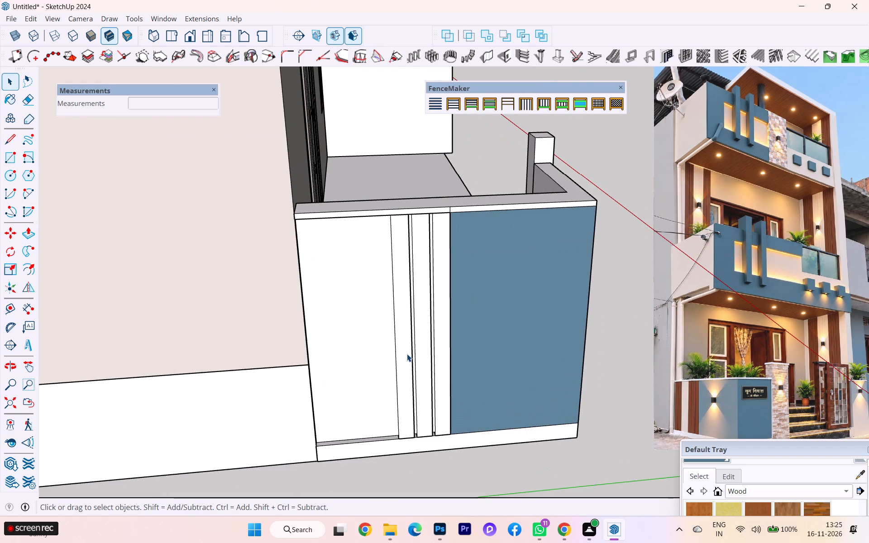
left_click(407, 354)
key("h")
double_click(407, 354)
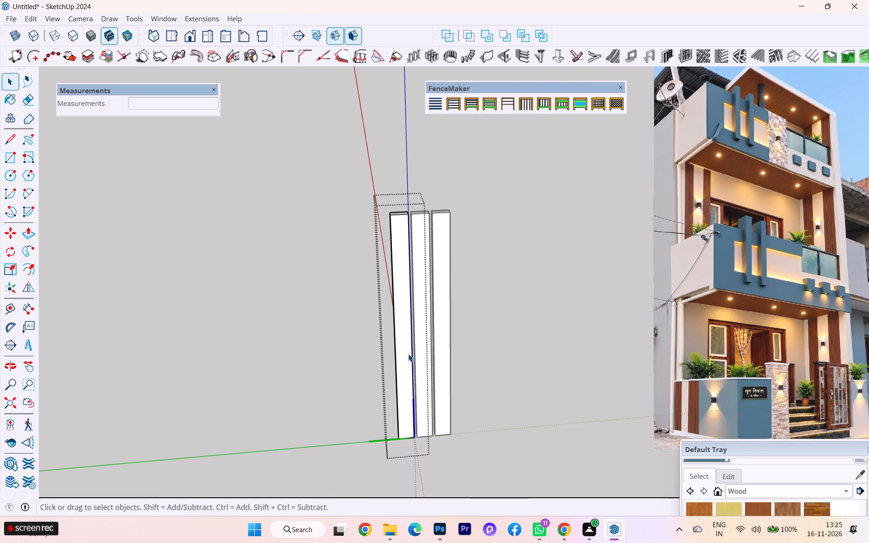
middle_click_drag(406, 379, 710, 371)
middle_click_drag(353, 398, 607, 381)
scroll(460, 389, "up", 6)
key("p")
left_click(451, 369)
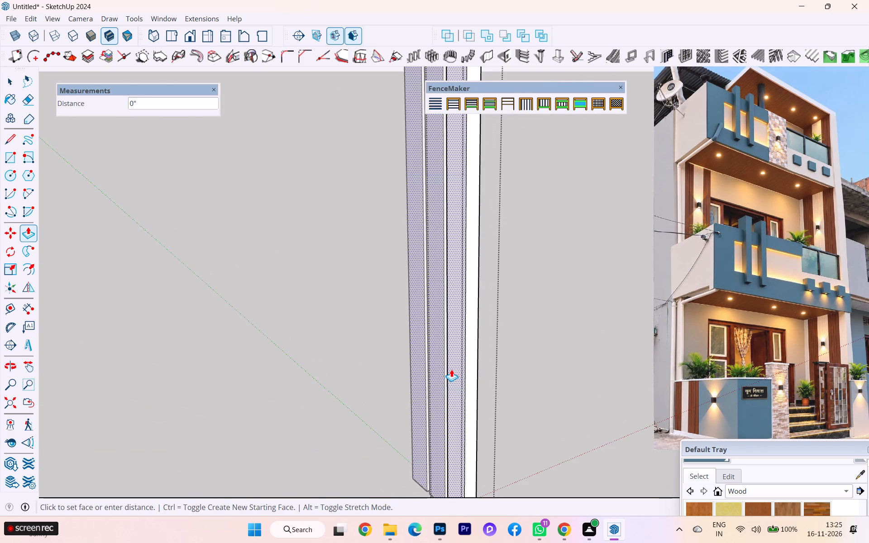
left_click(459, 361)
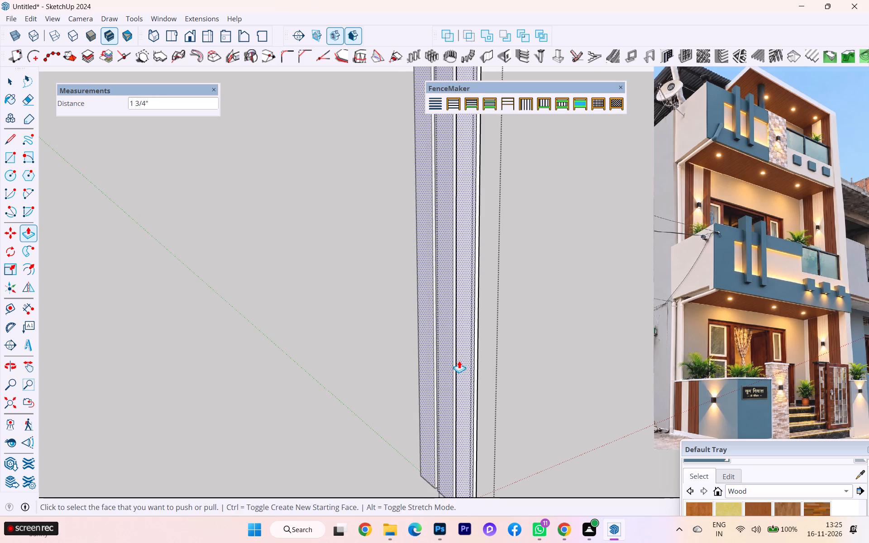
scroll(486, 385, "up", 1)
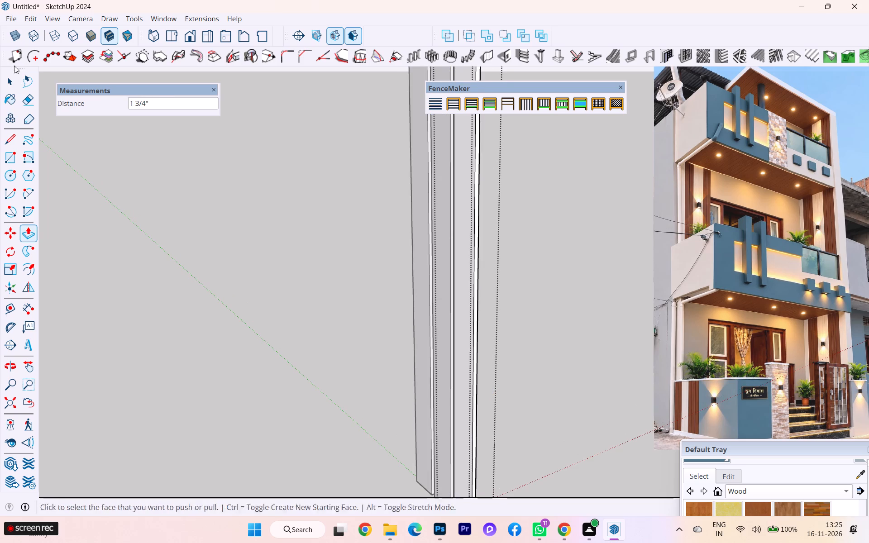
left_click(6, 88)
left_click(543, 230)
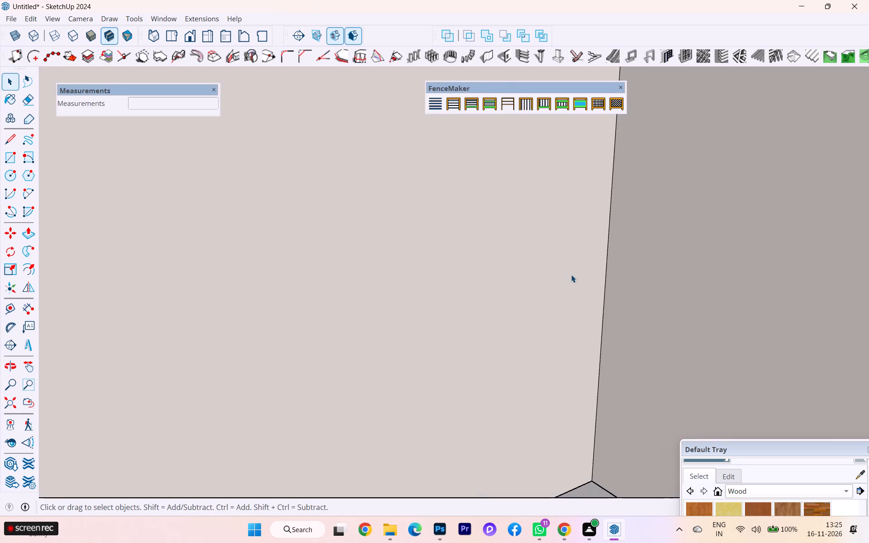
Examine the gap between the strips' back faces and the recessed side panel from a steep side angle.
middle_click_drag(540, 317, 183, 360)
scroll(402, 341, "down", 2)
scroll(405, 346, "up", 1)
scroll(406, 346, "down", 1)
scroll(417, 398, "down", 1)
scroll(416, 399, "up", 3)
scroll(414, 401, "down", 1)
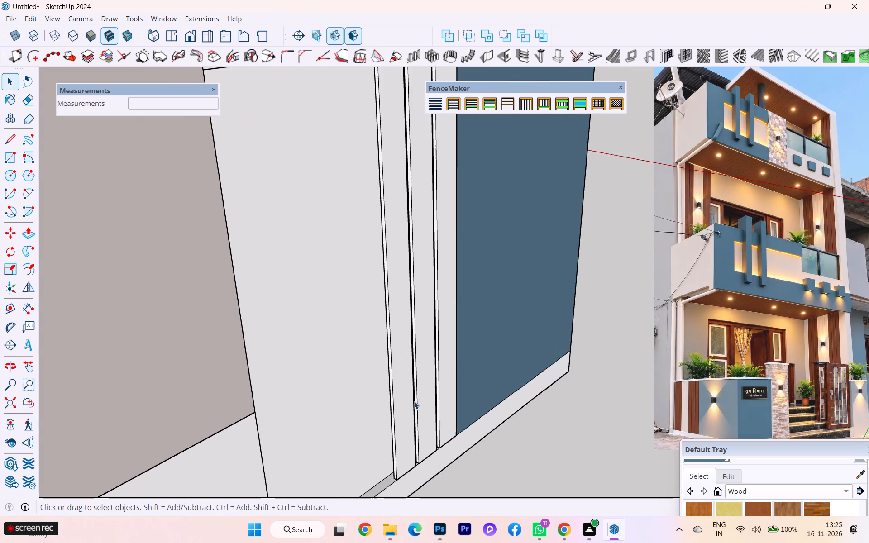
scroll(428, 408, "down", 1)
middle_click_drag(412, 414, 396, 416)
middle_click_drag(382, 417, 344, 417)
scroll(344, 433, "up", 5)
scroll(388, 439, "down", 1)
middle_click_drag(409, 437, 497, 429)
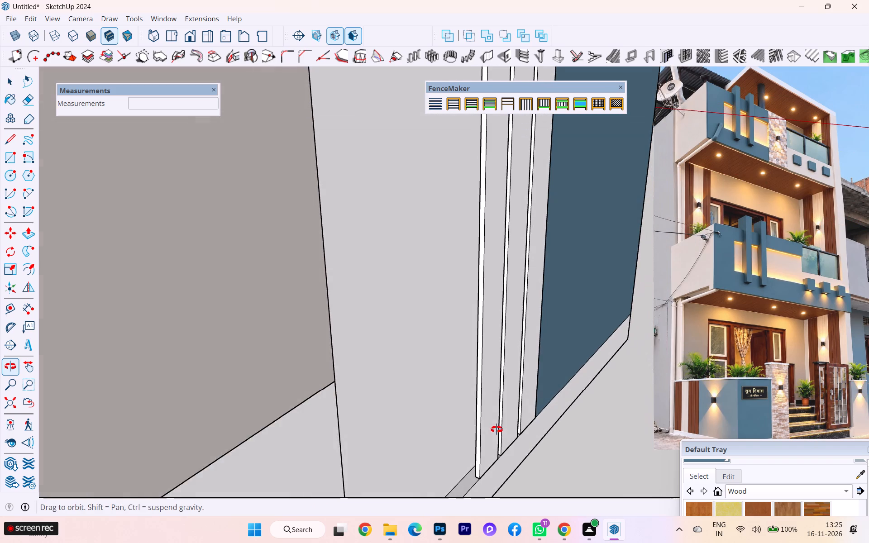
middle_click_drag(497, 429, 500, 429)
middle_click(530, 438)
scroll(497, 457, "up", 2)
scroll(494, 459, "down", 1)
scroll(494, 459, "up", 3)
middle_click_drag(474, 470, 551, 469)
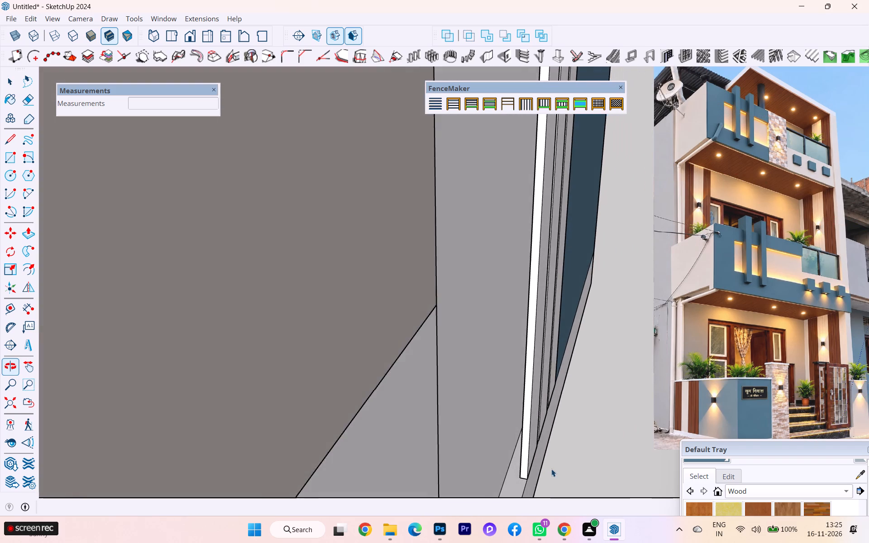
scroll(544, 465, "up", 16)
scroll(530, 435, "down", 1)
middle_click_drag(530, 435, 557, 439)
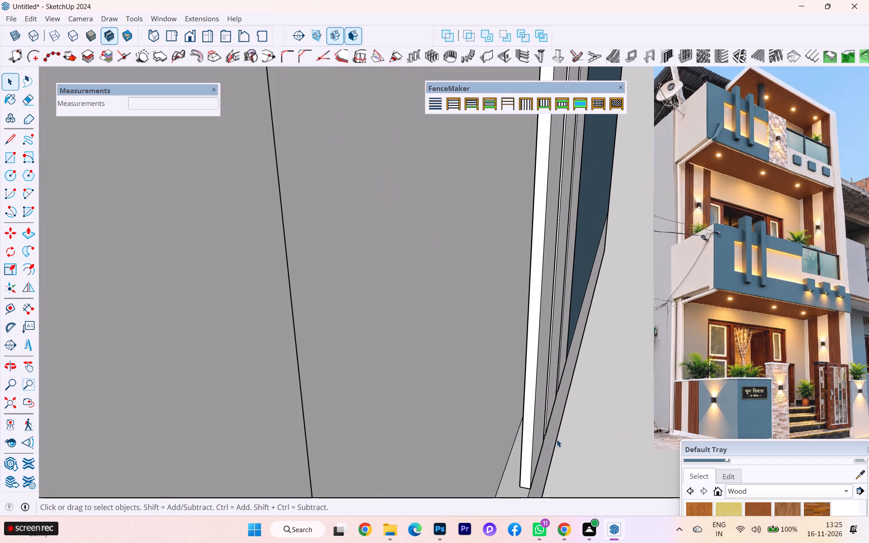
middle_click_drag(557, 439, 560, 440)
scroll(514, 393, "down", 2)
middle_click_drag(528, 402, 536, 404)
scroll(536, 404, "up", 3)
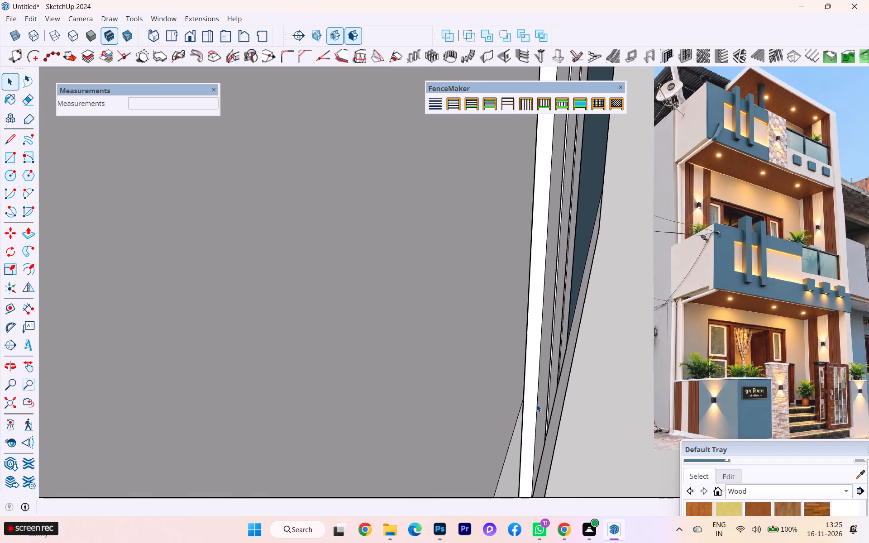
scroll(536, 404, "up", 3)
scroll(536, 404, "down", 1)
scroll(536, 404, "up", 12)
middle_click_drag(529, 410, 562, 414)
Reopen the strip component and extend its back face 1 5/16" toward the recessed panel, with the rest of the model shown.
scroll(558, 395, "up", 1)
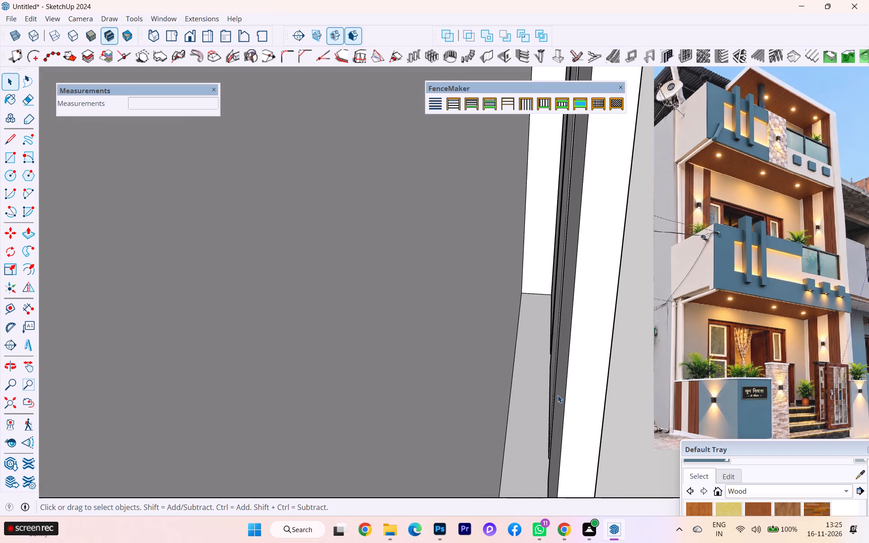
scroll(558, 395, "up", 1)
double_click(558, 394)
left_click(555, 387)
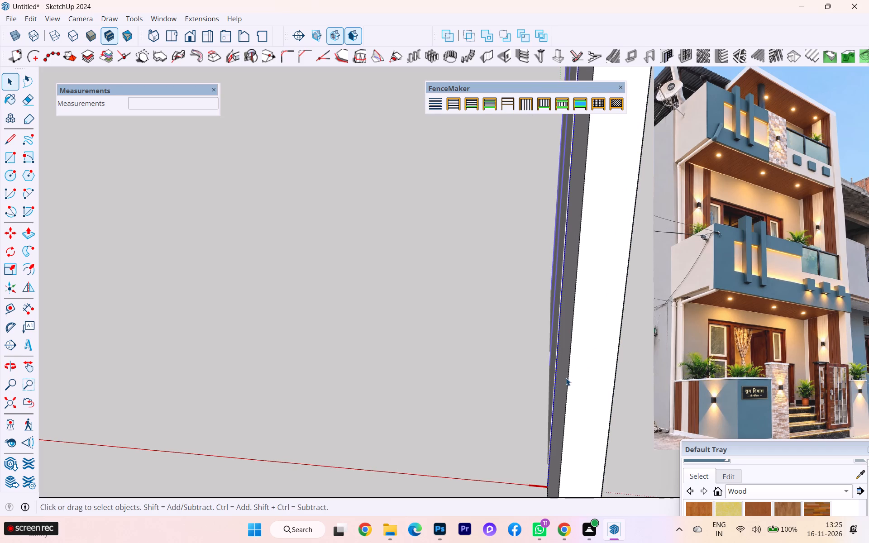
left_click(566, 378)
key("p")
left_click(561, 376)
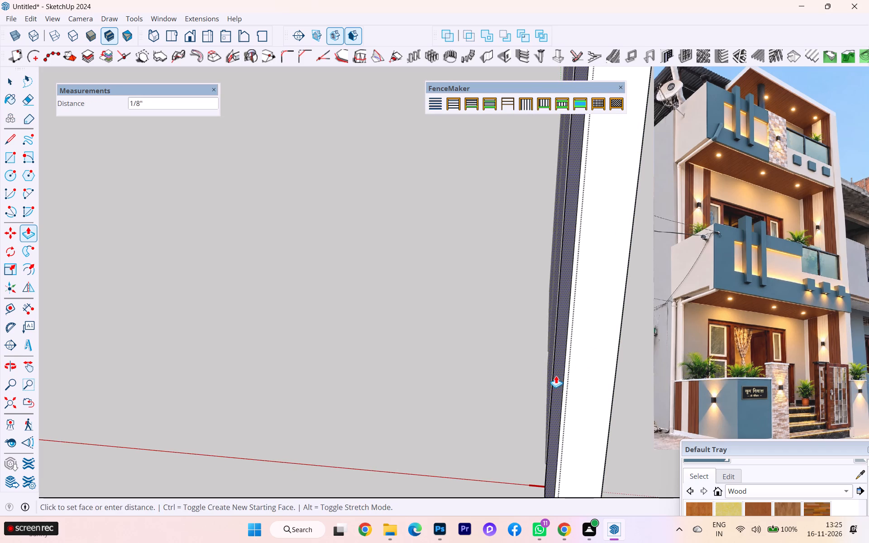
key("h")
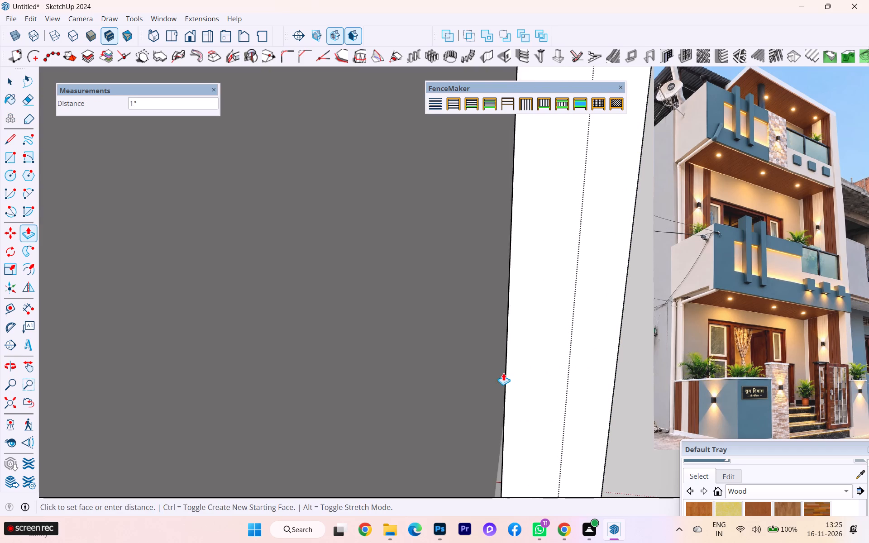
left_click(447, 374)
Paint the open strip component with the PaleVioletRed material from the Colors-Named collection.
scroll(612, 366, "down", 2)
middle_click_drag(572, 366, 306, 395)
scroll(494, 308, "down", 2)
scroll(494, 308, "up", 1)
scroll(494, 308, "down", 3)
scroll(470, 348, "down", 1)
scroll(470, 348, "up", 1)
scroll(470, 348, "down", 2)
scroll(470, 348, "up", 1)
scroll(470, 348, "down", 8)
scroll(470, 348, "up", 2)
scroll(470, 348, "down", 2)
scroll(470, 348, "up", 1)
scroll(470, 348, "down", 5)
scroll(467, 392, "up", 2)
scroll(468, 394, "down", 6)
scroll(473, 424, "up", 1)
scroll(473, 424, "down", 7)
middle_click_drag(482, 397, 410, 397)
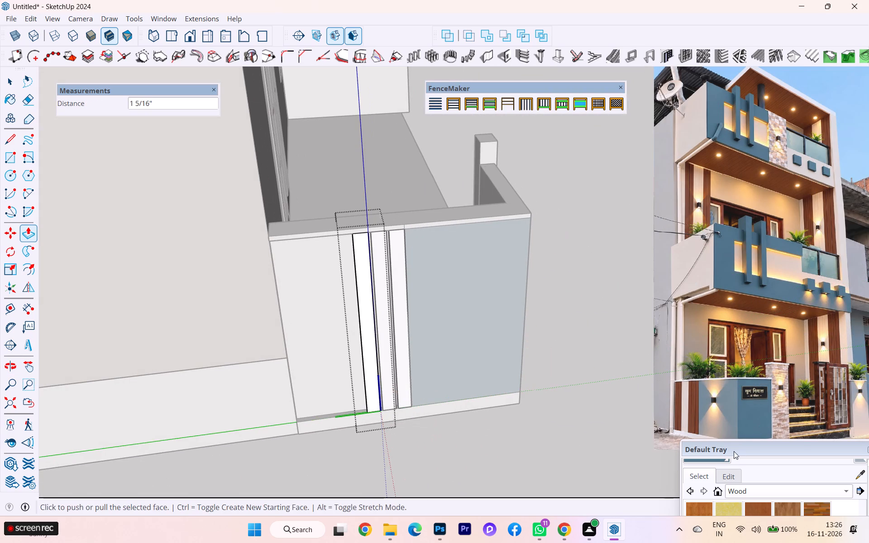
left_click(748, 442)
left_click_drag(750, 447, 751, 417)
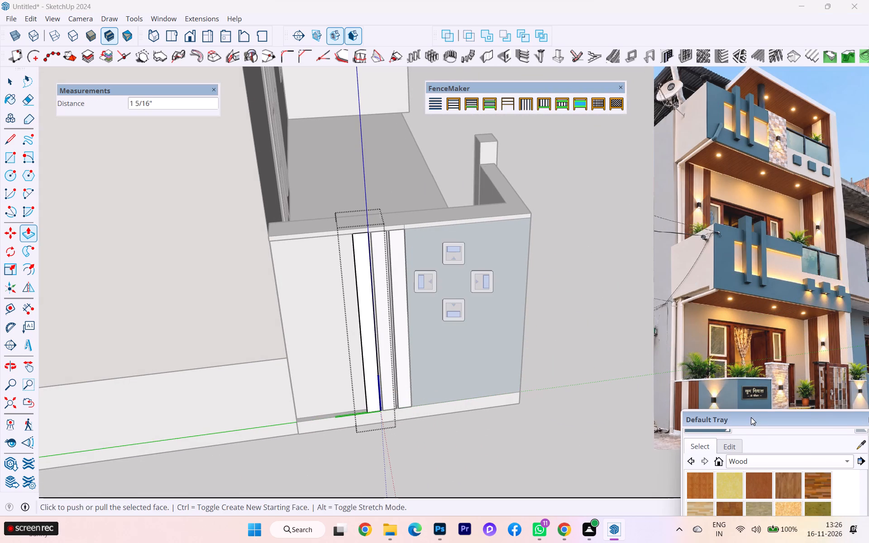
left_click_drag(751, 417, 753, 409)
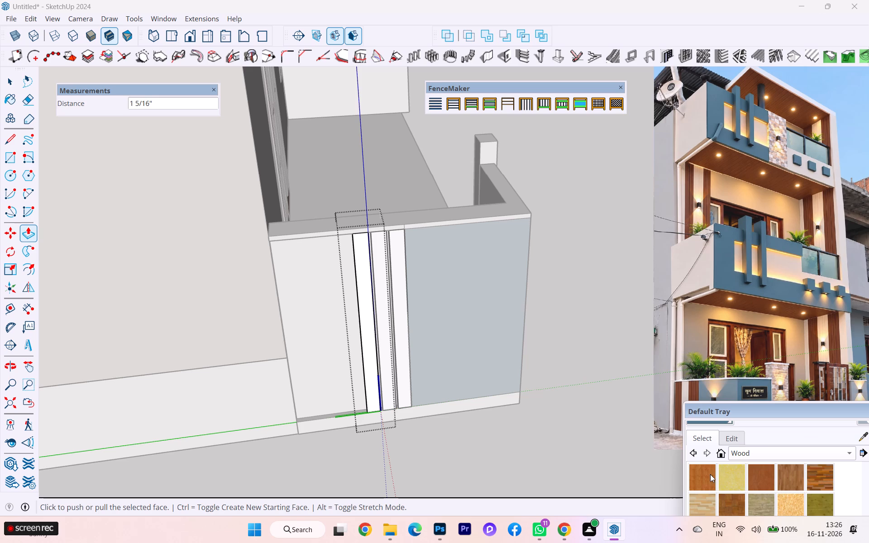
left_click(747, 452)
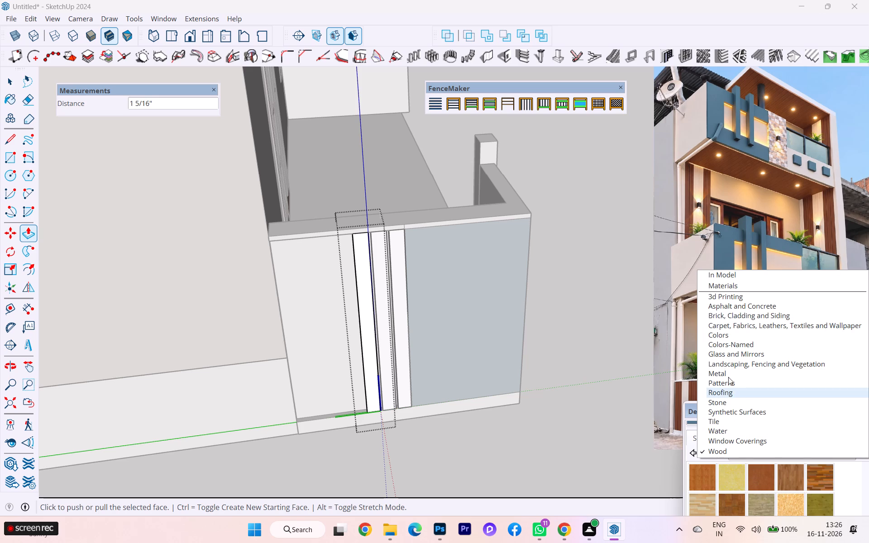
left_click(720, 344)
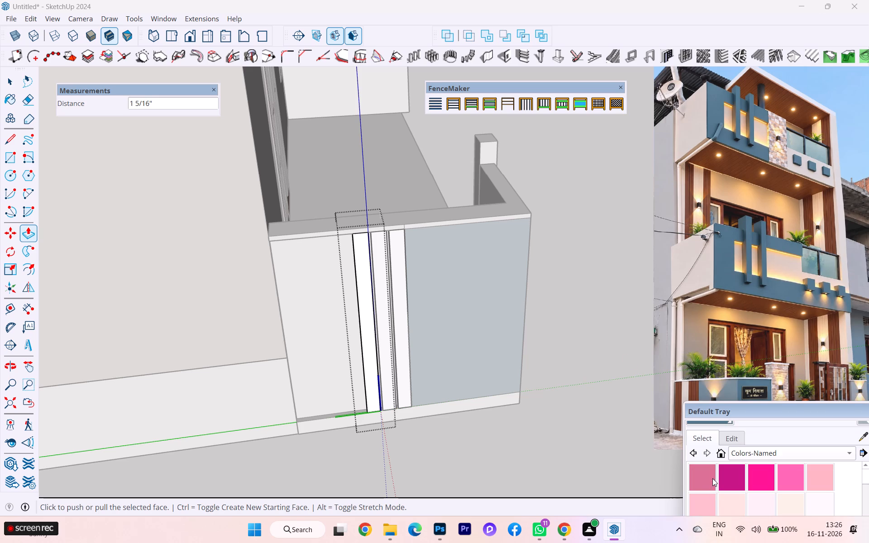
left_click(703, 481)
left_click(370, 338)
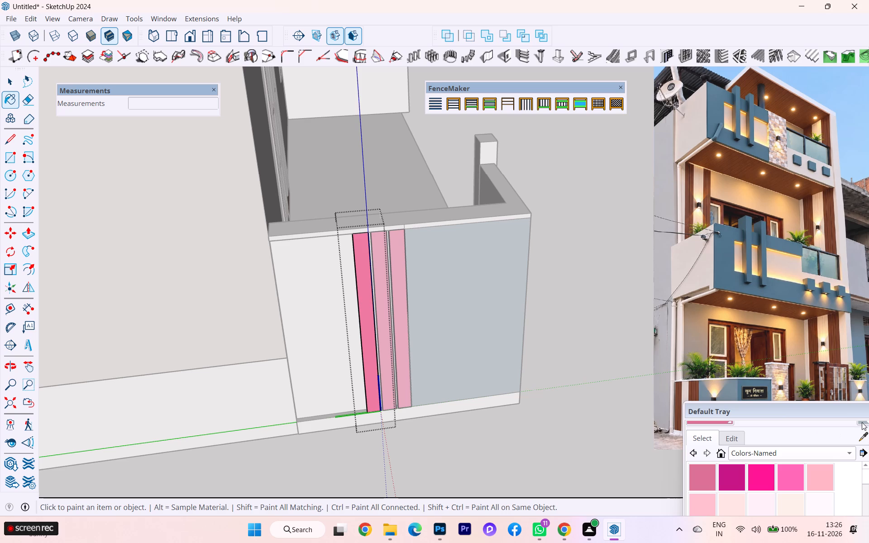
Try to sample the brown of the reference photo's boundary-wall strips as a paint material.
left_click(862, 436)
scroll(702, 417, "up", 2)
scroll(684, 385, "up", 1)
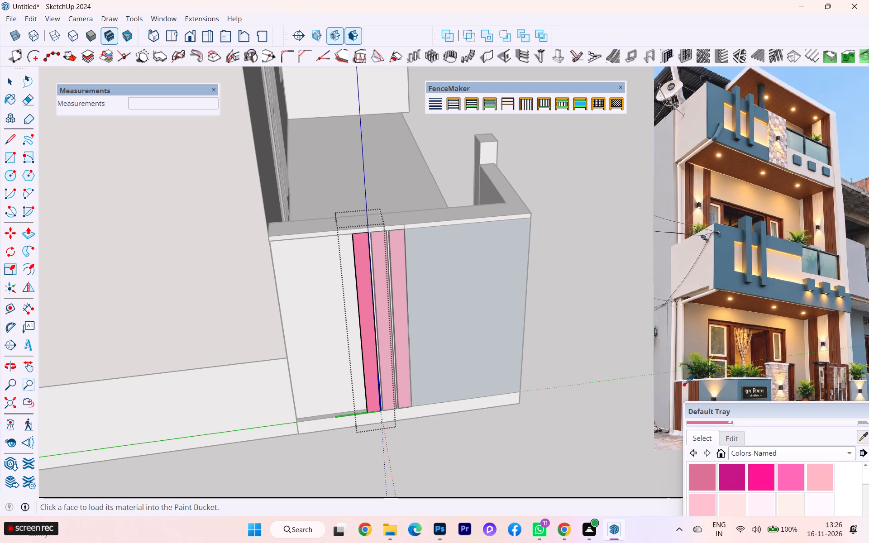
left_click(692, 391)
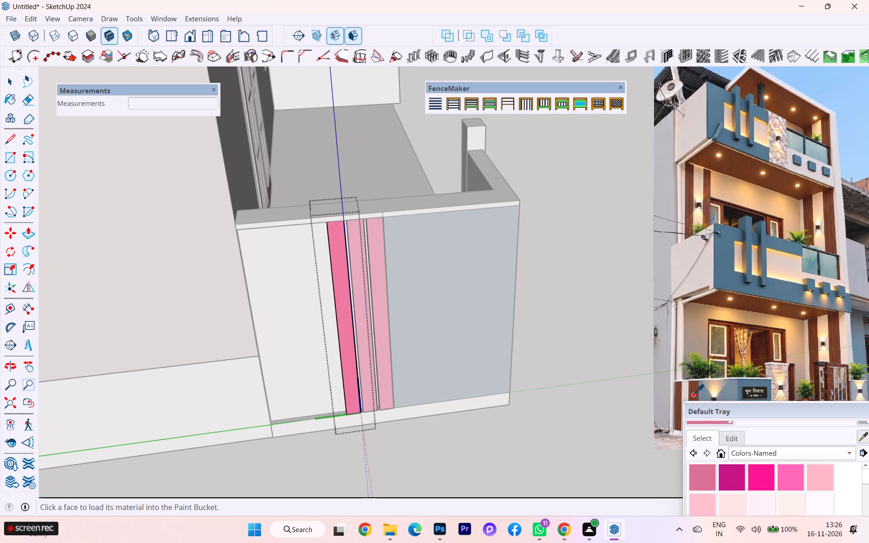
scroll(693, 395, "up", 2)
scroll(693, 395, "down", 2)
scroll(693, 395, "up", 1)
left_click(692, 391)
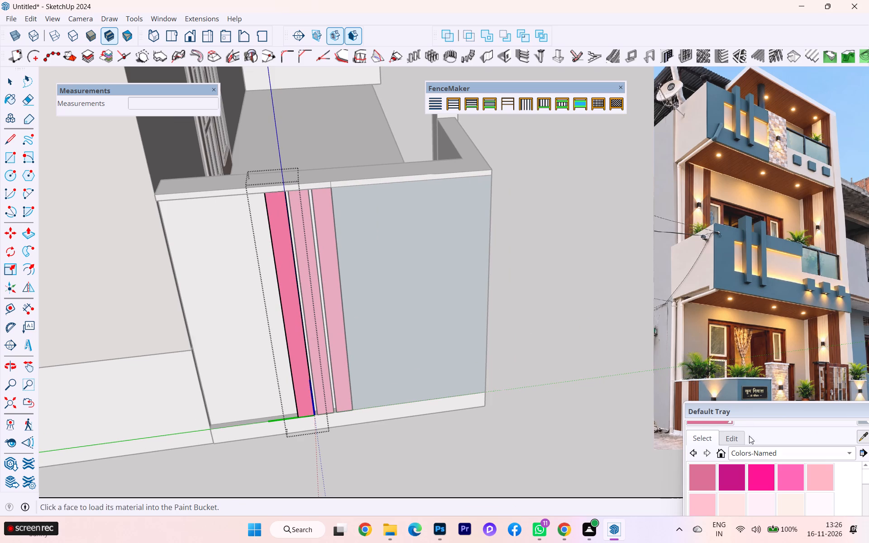
Match the strip material's colour to the brown boundary-wall strips in the reference photo and close the component.
scroll(774, 477, "up", 3)
left_click(733, 439)
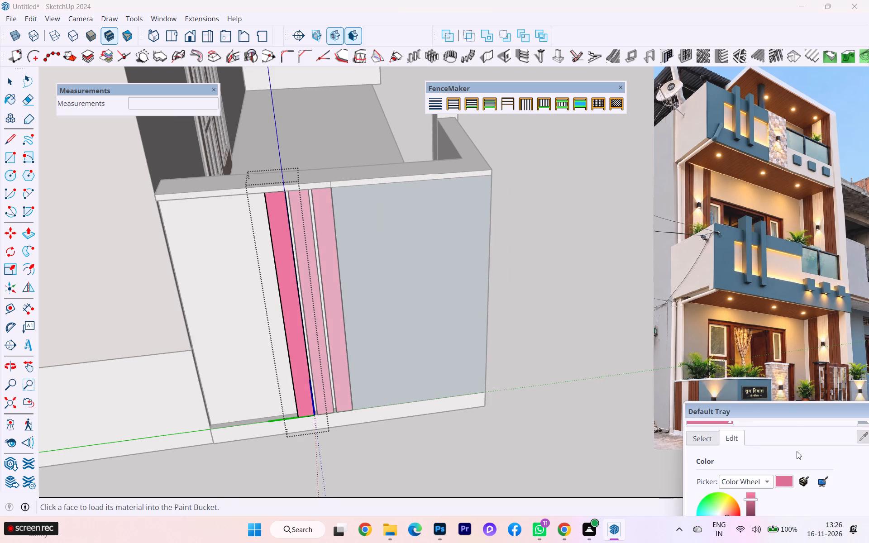
left_click(823, 482)
scroll(693, 407, "up", 2)
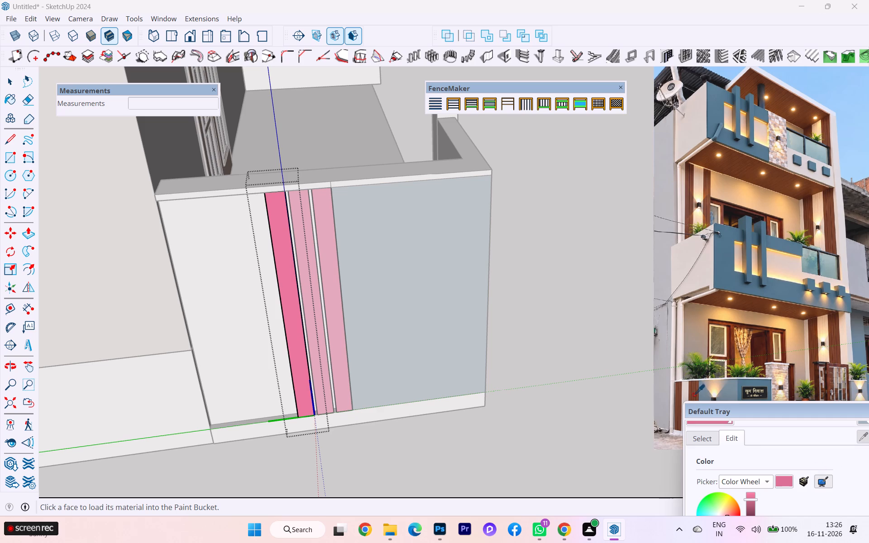
left_click(693, 391)
scroll(693, 391, "down", 1)
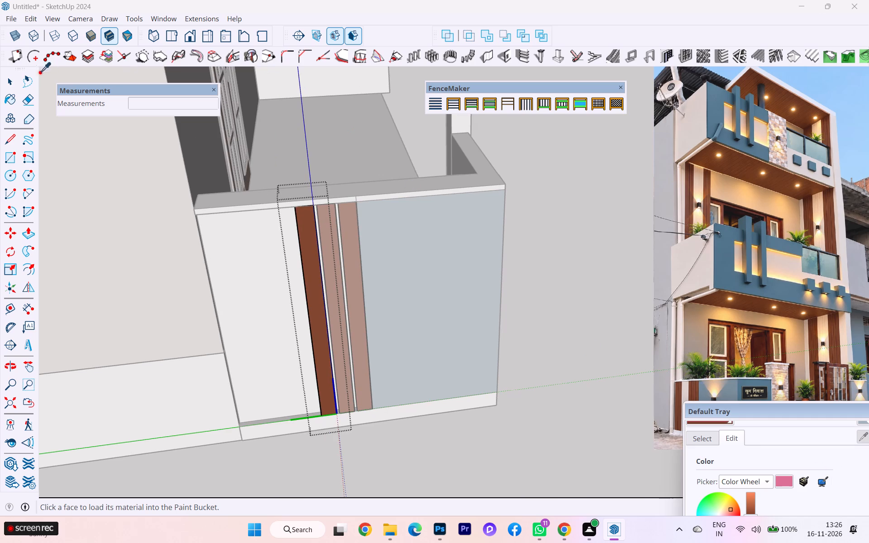
left_click(9, 77)
left_click(590, 260)
Reopen the strip component on the boundary wall, sample the brown from its front face and paint its outer side face with it.
scroll(333, 263, "down", 1)
scroll(333, 263, "up", 2)
scroll(333, 263, "down", 4)
scroll(362, 339, "up", 1)
scroll(568, 381, "up", 2)
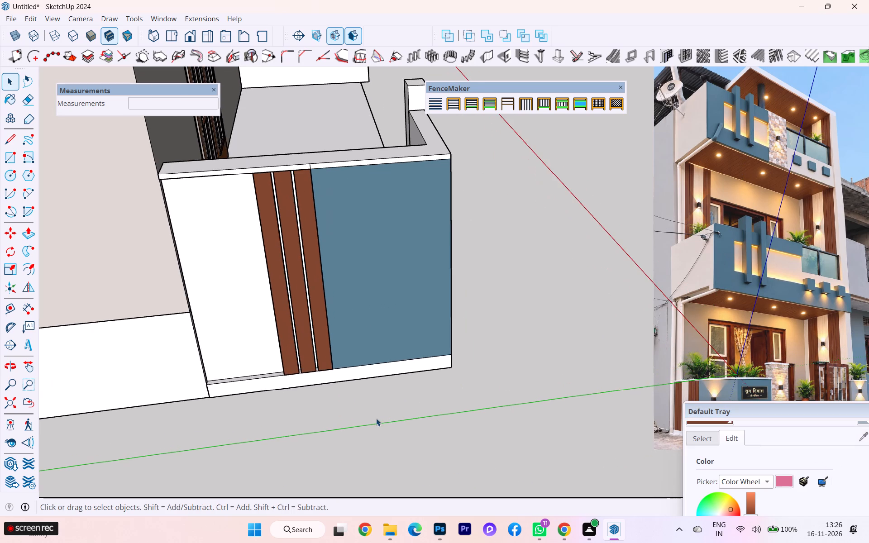
scroll(294, 323, "up", 3)
middle_click_drag(296, 326, 403, 323)
scroll(459, 379, "up", 1)
scroll(441, 386, "down", 1)
scroll(441, 386, "up", 2)
double_click(444, 386)
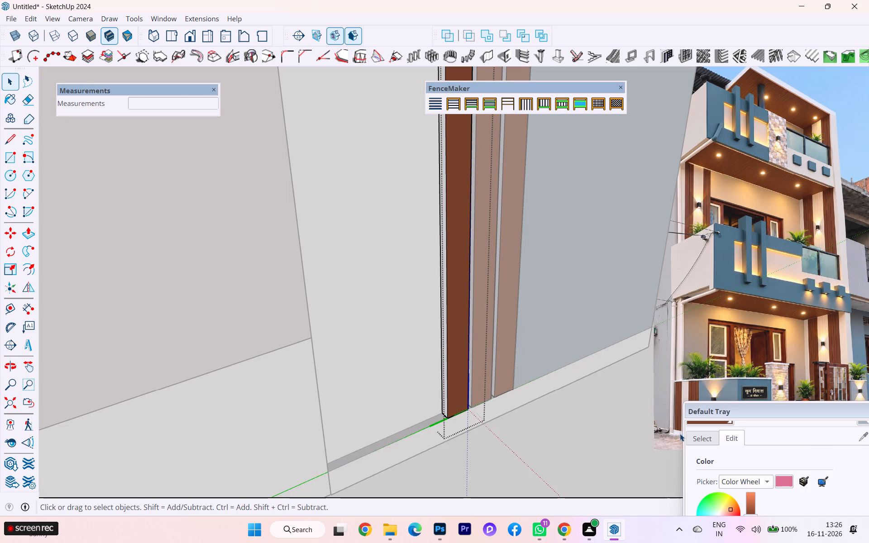
left_click(726, 439)
left_click(707, 438)
scroll(748, 434, "up", 4)
scroll(758, 444, "down", 2)
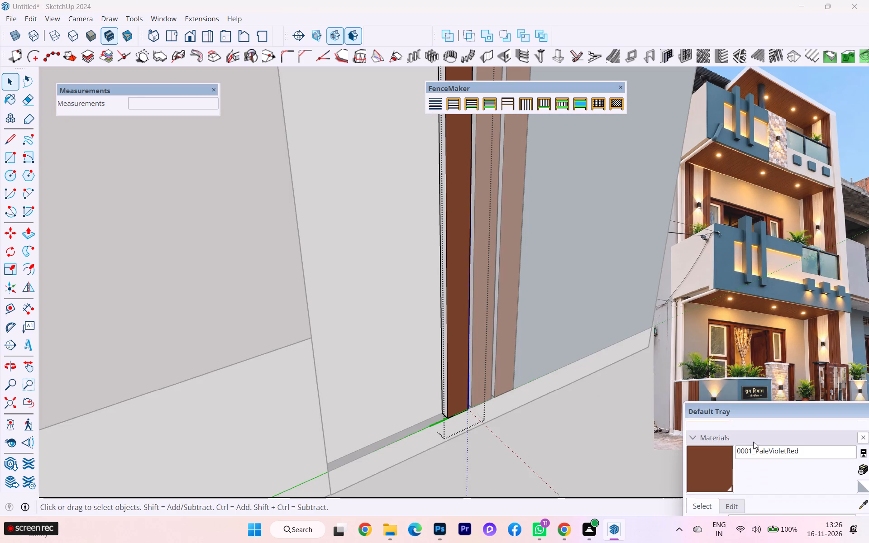
left_click(865, 503)
left_click(458, 330)
scroll(451, 330, "up", 1)
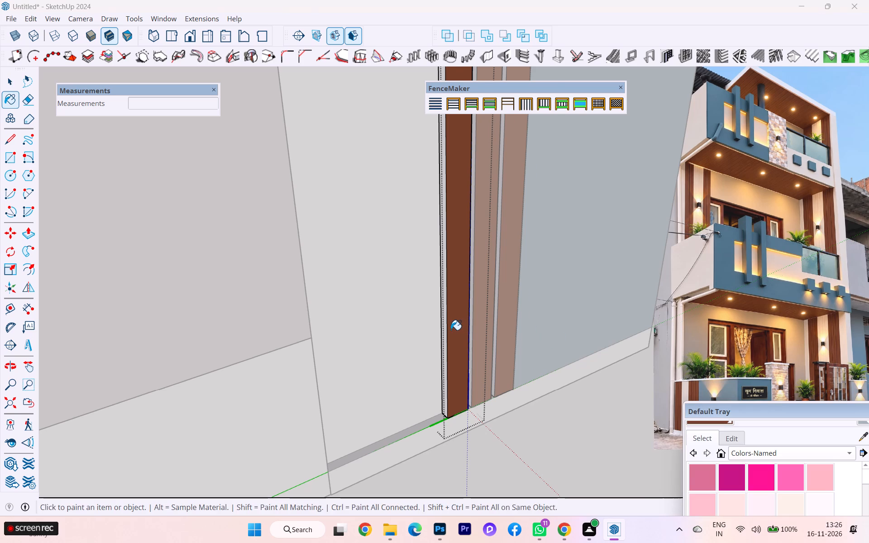
scroll(451, 330, "down", 2)
scroll(451, 330, "up", 3)
left_click(435, 317)
left_click(439, 309)
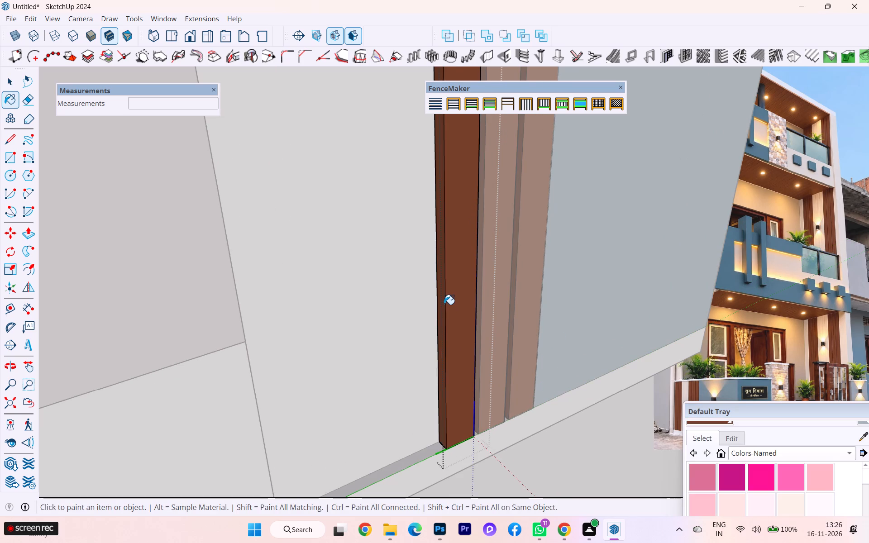
Hide the rest of the model and paint the strip's back face with the sampled brown.
scroll(554, 318, "down", 2)
scroll(564, 321, "up", 1)
scroll(565, 322, "down", 10)
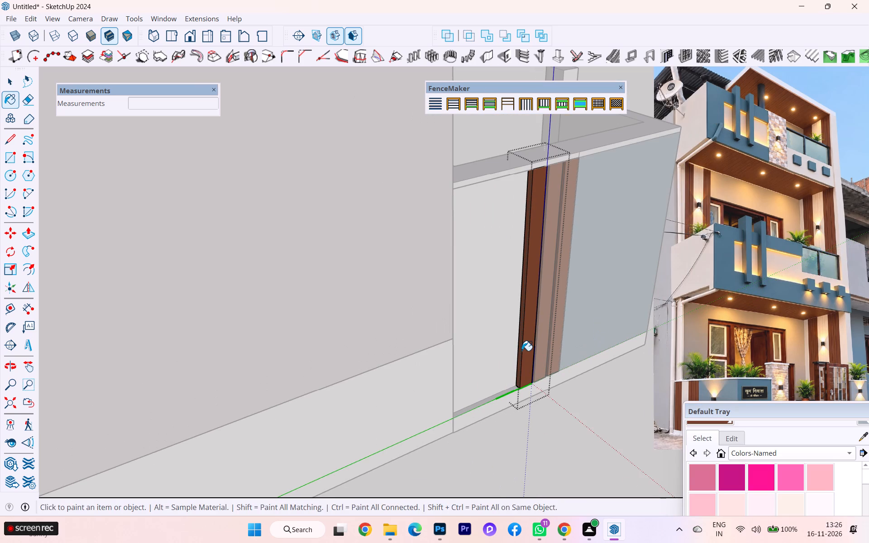
key("h")
scroll(536, 338, "down", 1)
middle_click_drag(541, 339, 550, 341)
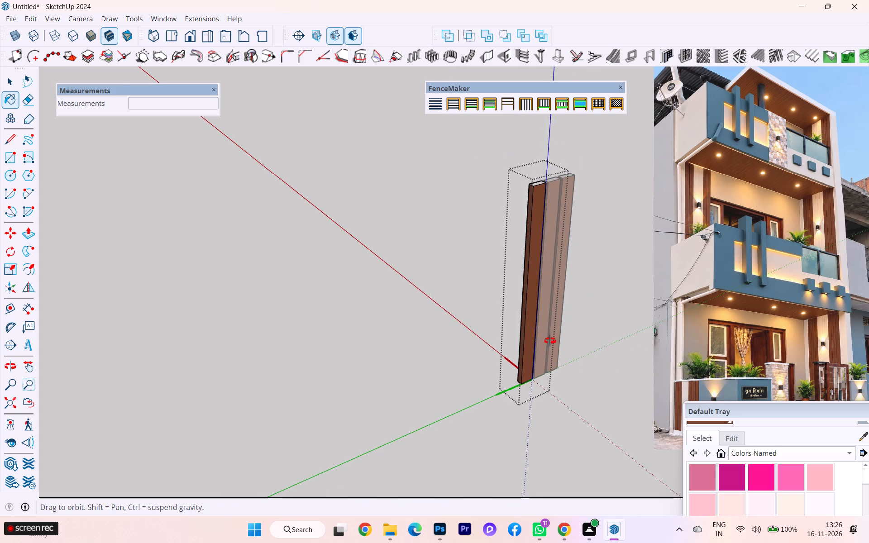
middle_click_drag(550, 341, 868, 318)
scroll(483, 253, "up", 2)
left_click(571, 245)
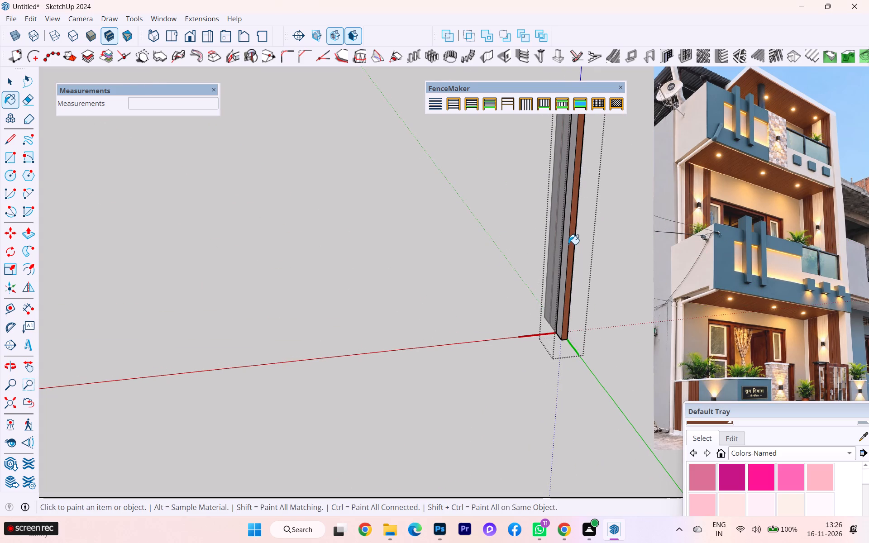
left_click(568, 244)
left_click(564, 239)
left_click(563, 234)
double_click(549, 229)
scroll(572, 278, "down", 1)
middle_click_drag(566, 303, 554, 343)
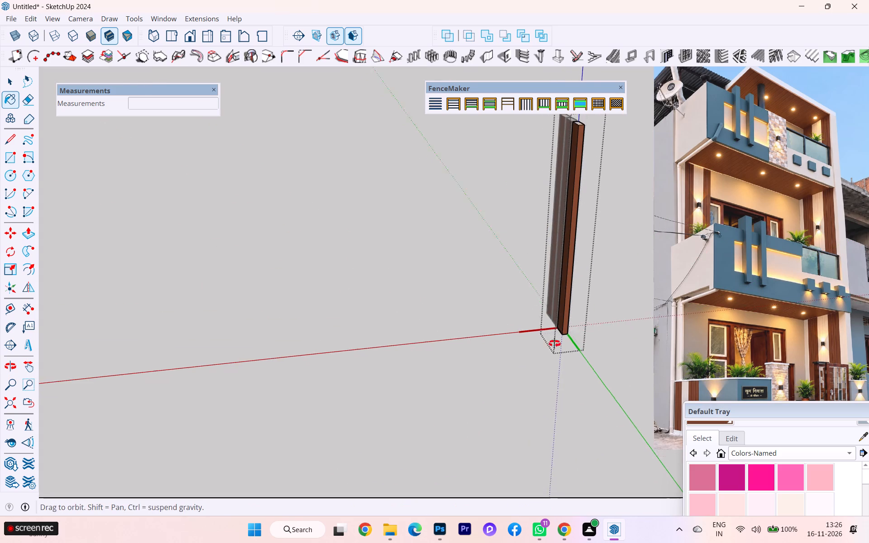
Paint the top face of the open strip component with the same brown.
middle_click_drag(554, 343, 564, 390)
scroll(596, 128, "up", 2)
left_click(583, 143)
left_click(587, 147)
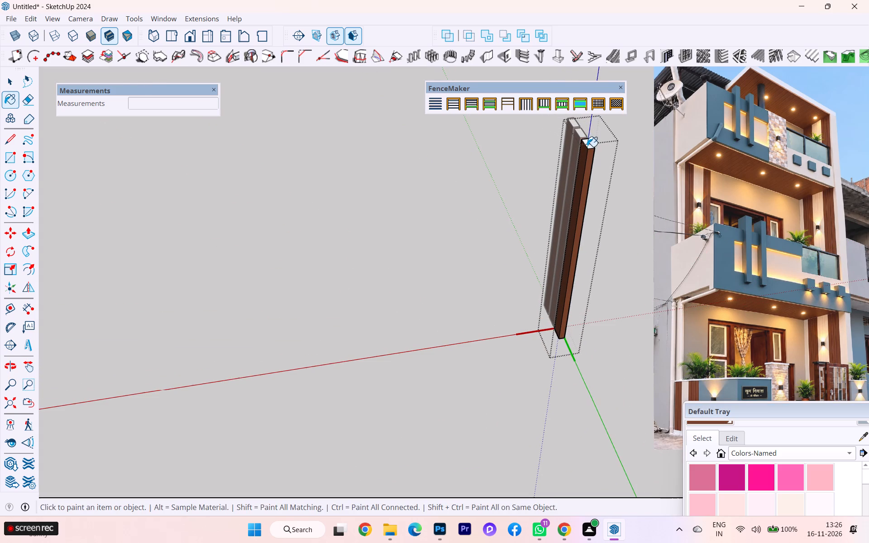
left_click(587, 135)
scroll(584, 148, "up", 7)
left_click(588, 145)
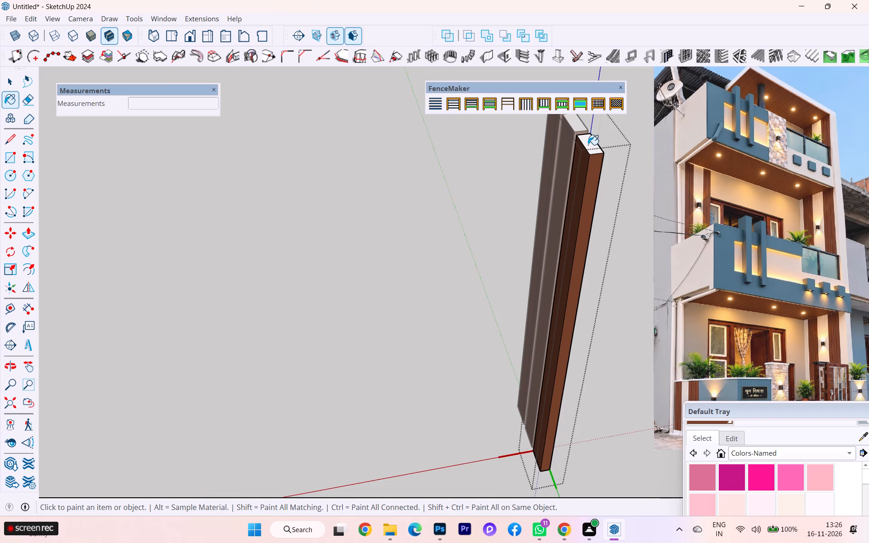
Paint the underside of the strip brown and close the component.
scroll(585, 200, "down", 5)
middle_click_drag(559, 284, 463, 54)
middle_click_drag(570, 358, 568, 322)
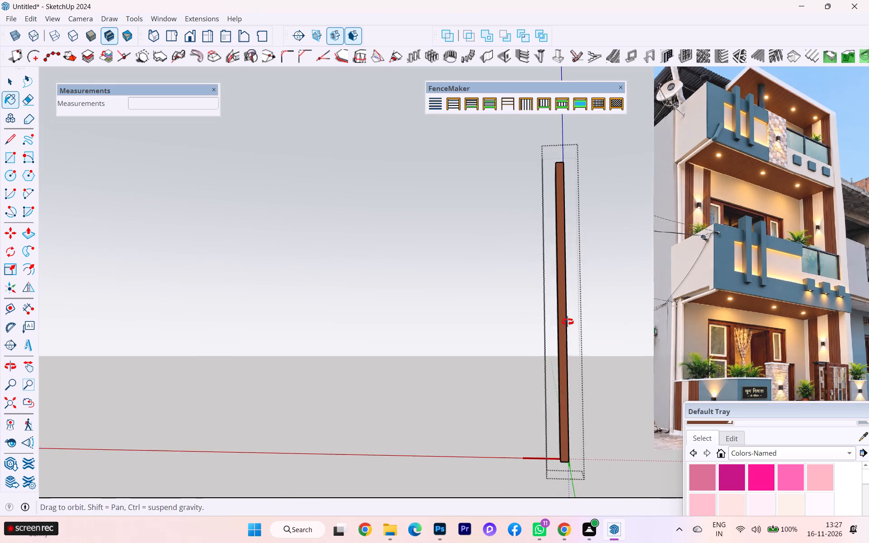
middle_click_drag(568, 322, 547, 203)
scroll(622, 539, "up", 1)
scroll(622, 540, "down", 1)
scroll(620, 541, "up", 8)
scroll(601, 493, "down", 1)
scroll(601, 493, "up", 10)
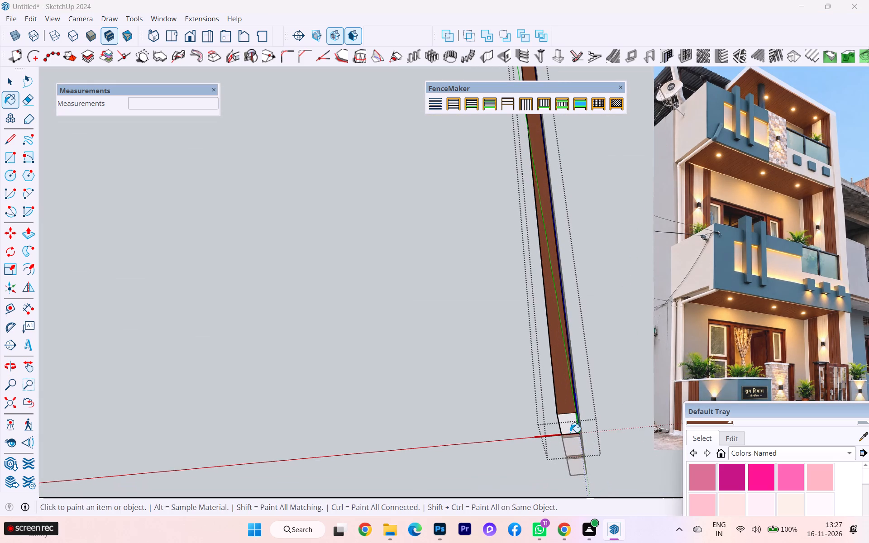
left_click(570, 432)
left_click(16, 89)
left_click(313, 210)
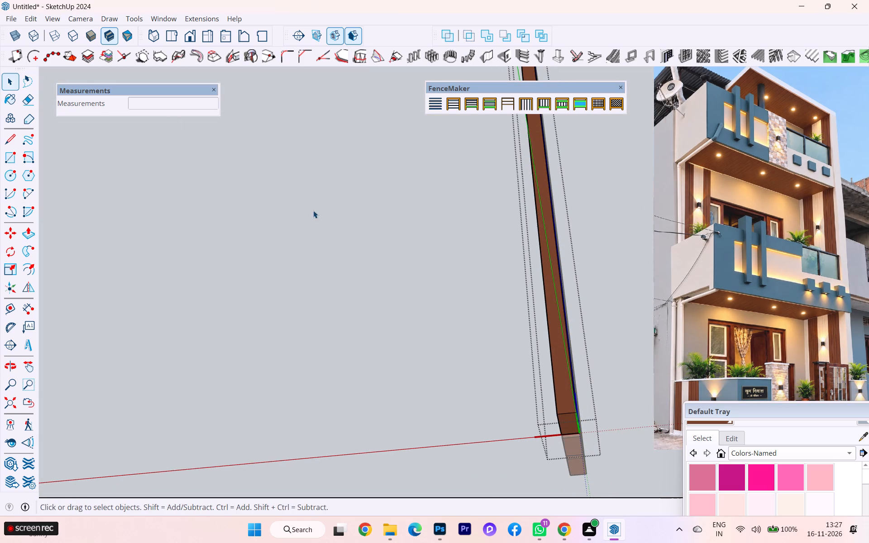
Select the three brown strips on the recessed side panel and make them into one group.
scroll(596, 324, "down", 4)
middle_click_drag(583, 360, 289, 524)
scroll(449, 365, "down", 1)
scroll(451, 367, "up", 1)
scroll(452, 369, "down", 1)
scroll(459, 376, "up", 1)
scroll(458, 376, "down", 1)
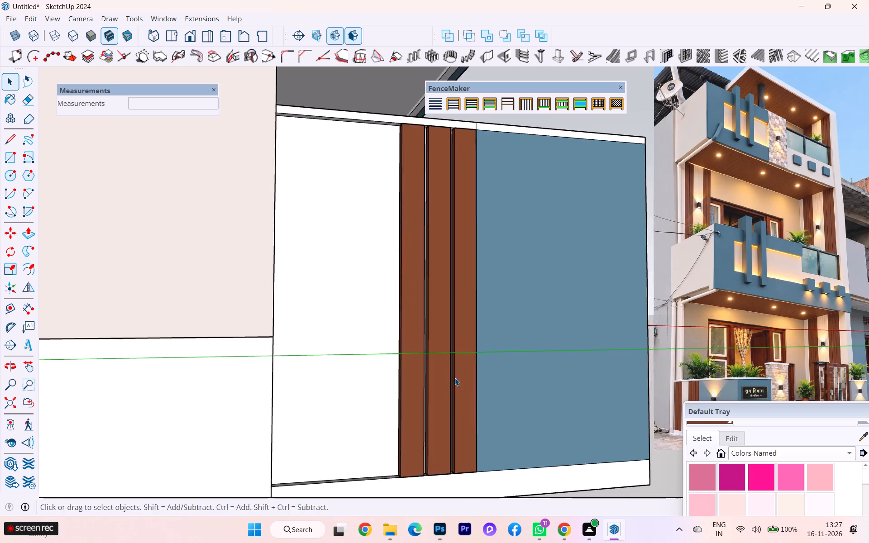
middle_click_drag(436, 396, 348, 478)
scroll(389, 281, "down", 6)
scroll(375, 447, "up", 2)
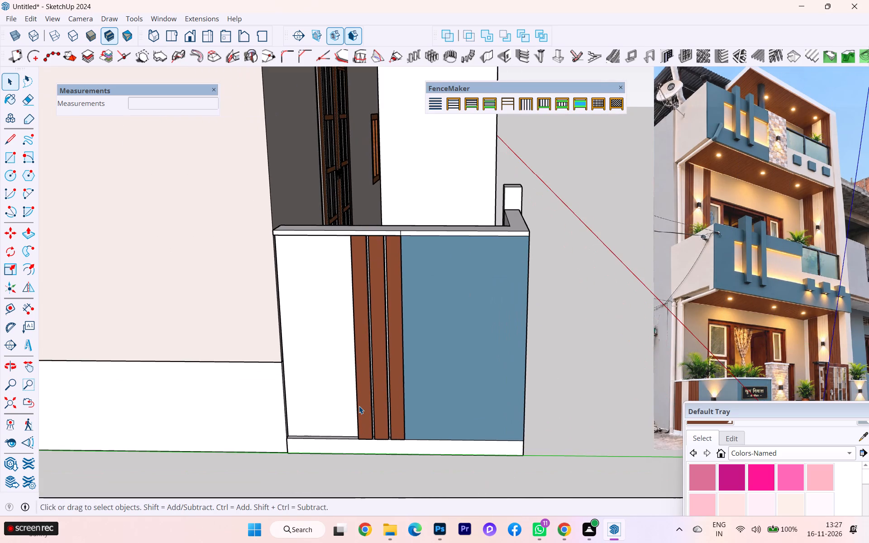
left_click(359, 406)
scroll(362, 410, "up", 3)
scroll(363, 412, "down", 1)
scroll(363, 412, "up", 1)
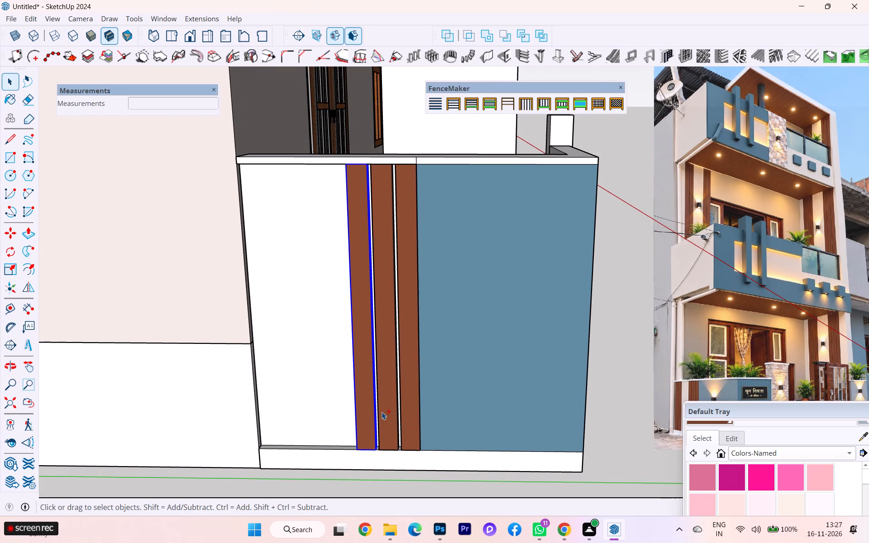
left_click(382, 412, "ctrl")
left_click(408, 395, "ctrl")
right_click(408, 395)
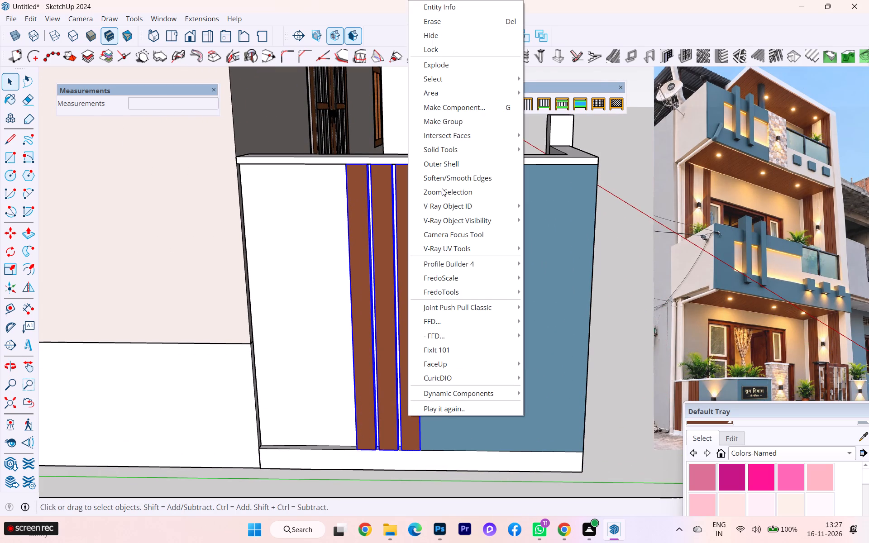
left_click(467, 114)
Copy the strip group about 2' 2 5/8" along the wall base to the recessed panel's far lower corner, away from the blue section.
scroll(390, 211, "down", 1)
scroll(396, 211, "up", 1)
scroll(414, 211, "down", 1)
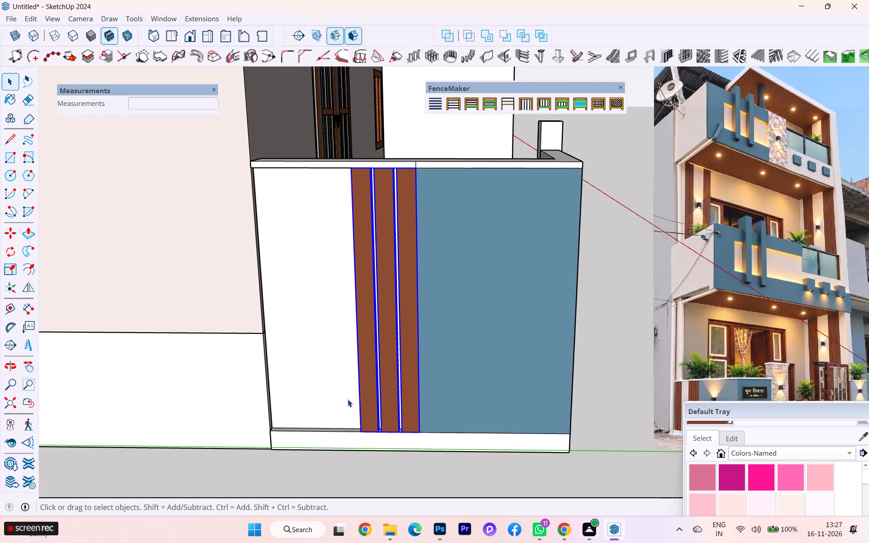
scroll(348, 399, "up", 4)
key("m")
key("Return")
scroll(367, 442, "up", 3)
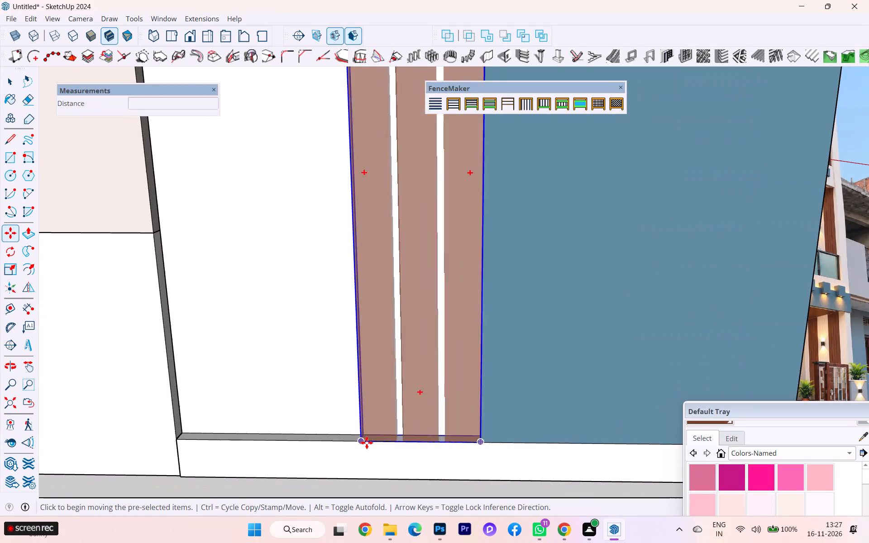
scroll(362, 444, "up", 1)
left_click(363, 440)
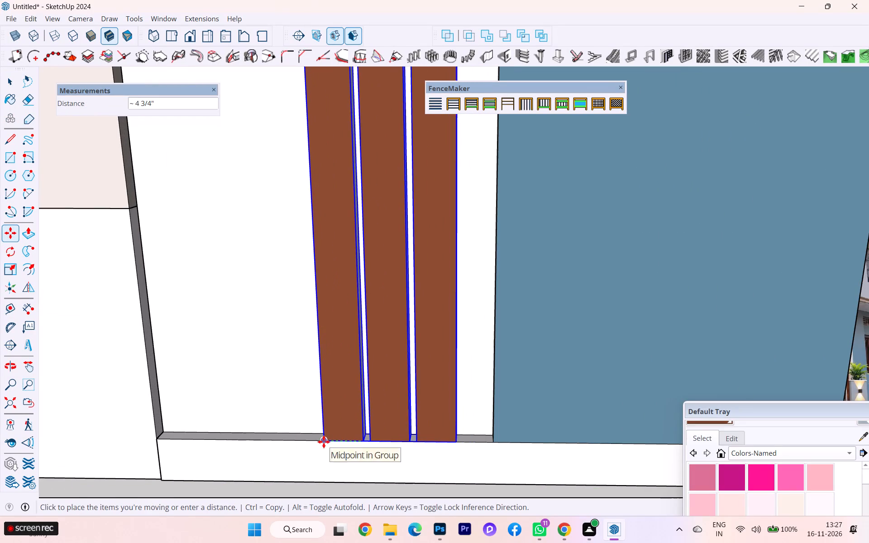
left_click(159, 438)
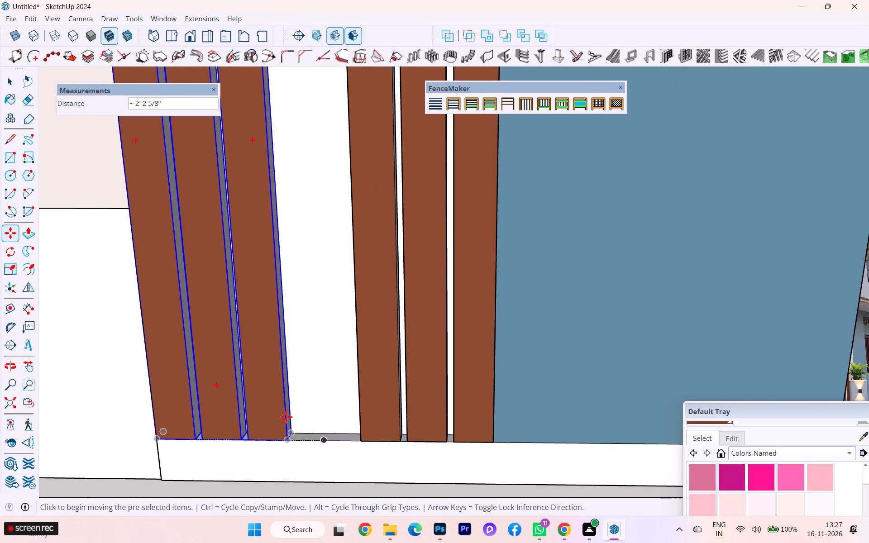
scroll(359, 384, "down", 4)
middle_click_drag(377, 390, 245, 424)
scroll(358, 400, "down", 8)
scroll(422, 406, "up", 3)
scroll(422, 406, "down", 1)
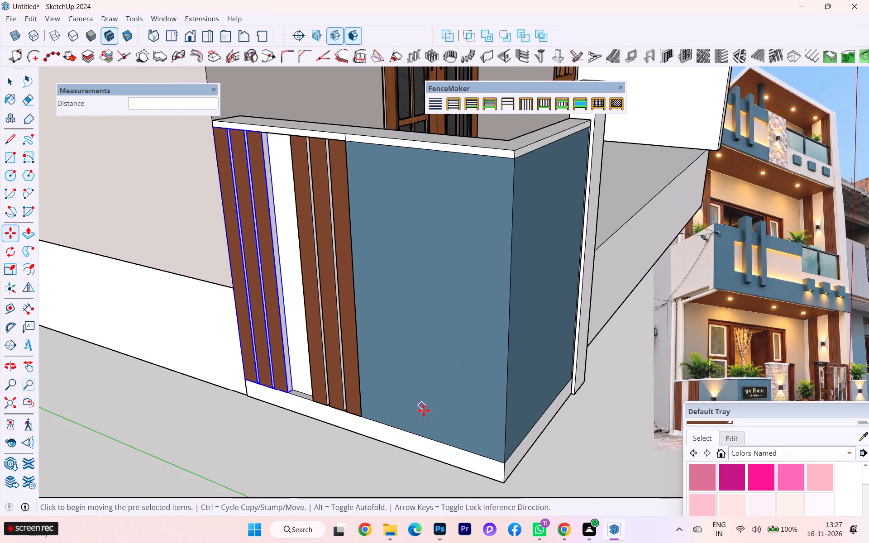
scroll(424, 410, "down", 1)
left_click(13, 83)
left_click(150, 377)
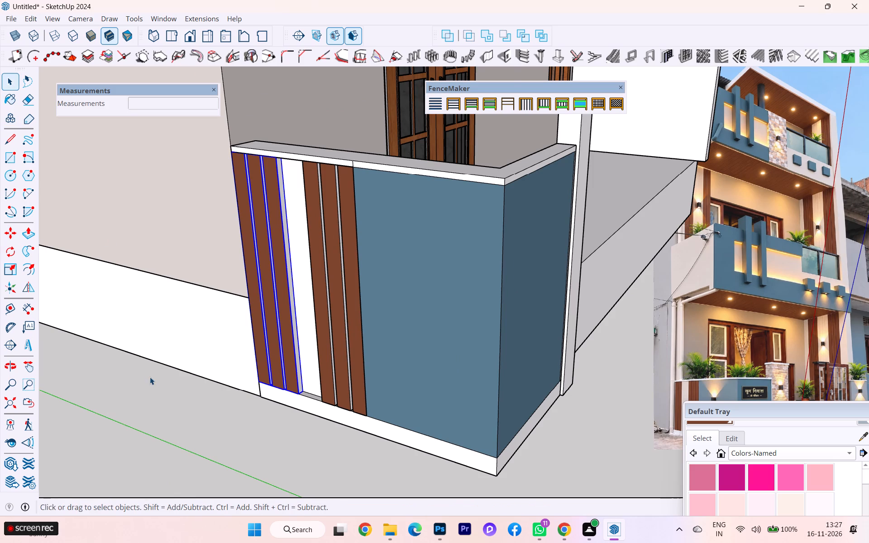
Open the copied strip group, sample its brown and paint all three strips so their bare side faces are covered.
scroll(317, 261, "up", 6)
middle_click_drag(411, 322, 496, 317)
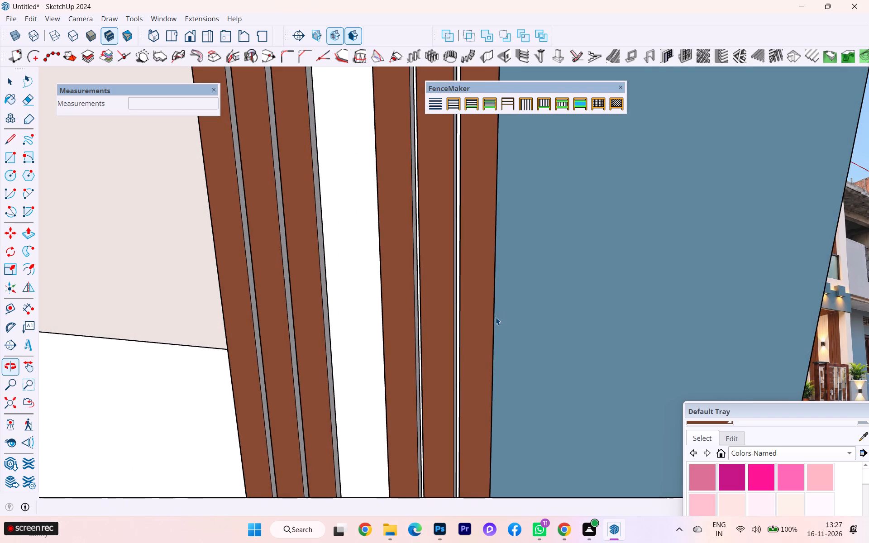
scroll(428, 281, "down", 2)
scroll(418, 274, "up", 2)
scroll(415, 272, "down", 2)
middle_click_drag(383, 286, 443, 283)
scroll(470, 282, "up", 3)
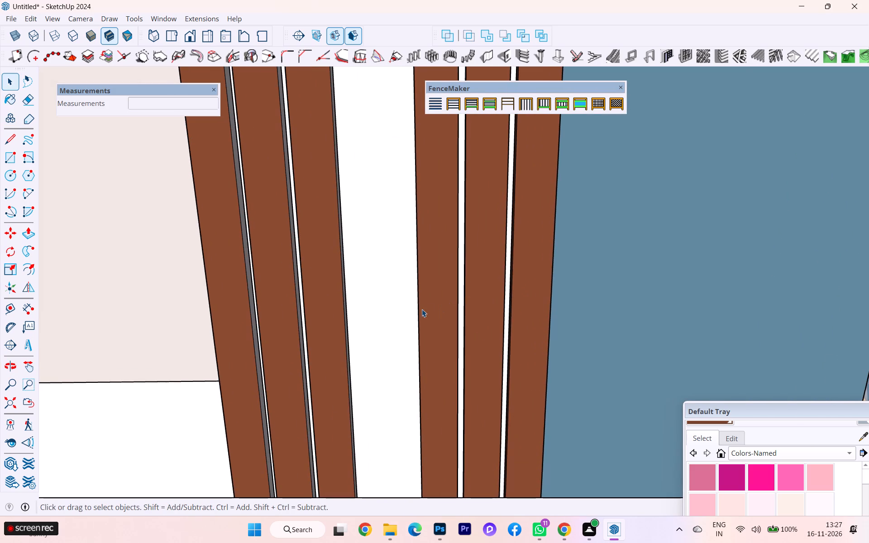
triple_click(342, 312)
scroll(342, 312, "down", 1)
middle_click_drag(339, 312, 189, 332)
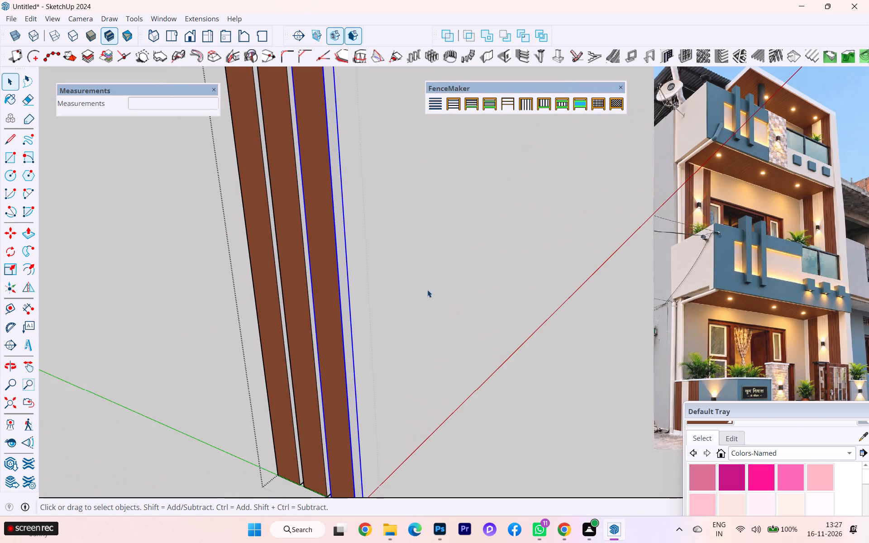
left_click(865, 435)
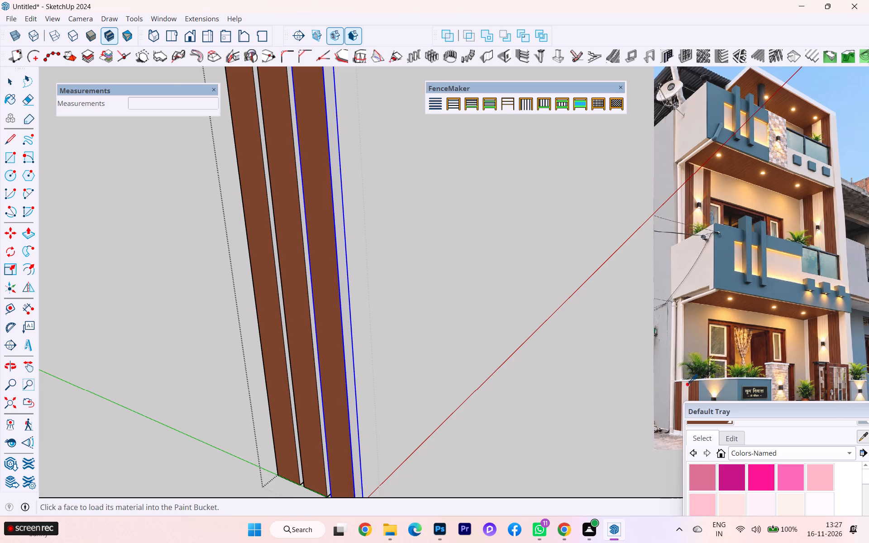
scroll(649, 421, "up", 1)
left_click(312, 370)
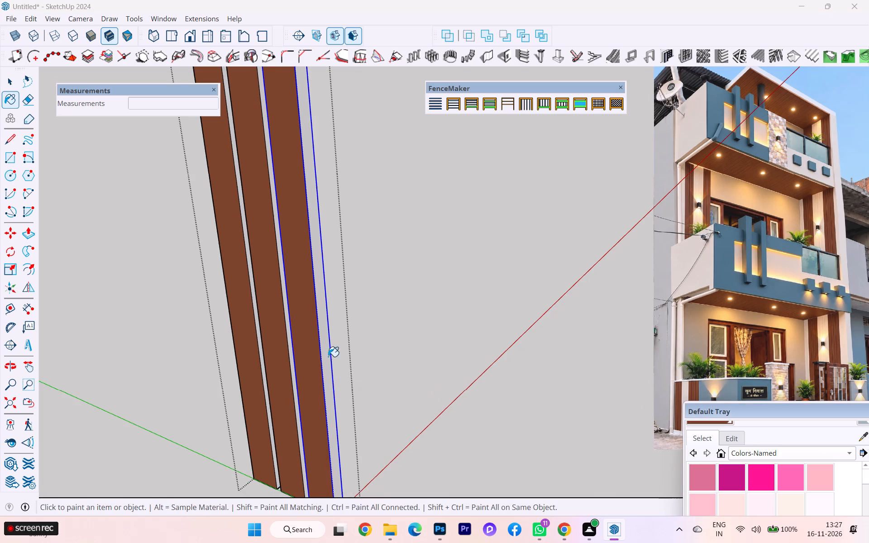
left_click(320, 348)
scroll(320, 348, "up", 4)
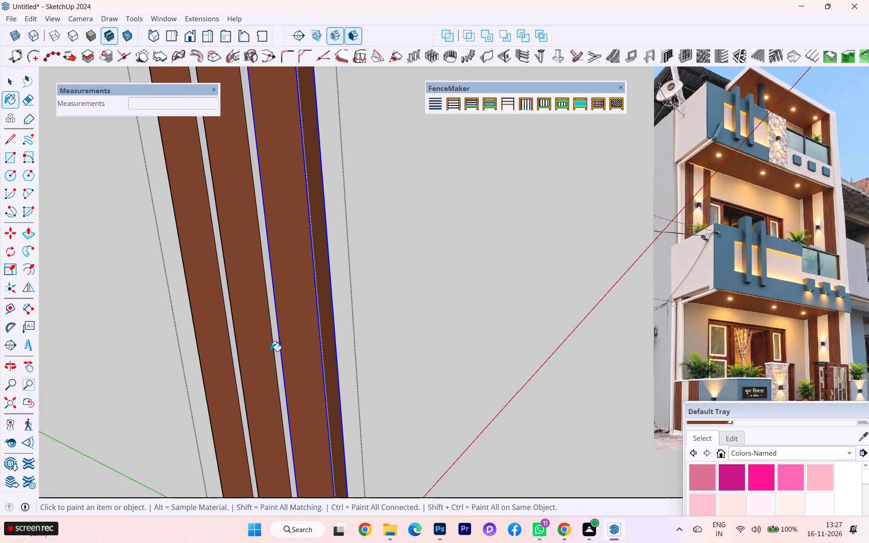
left_click(275, 343)
left_click(229, 317)
scroll(365, 310, "up", 1)
scroll(367, 311, "down", 2)
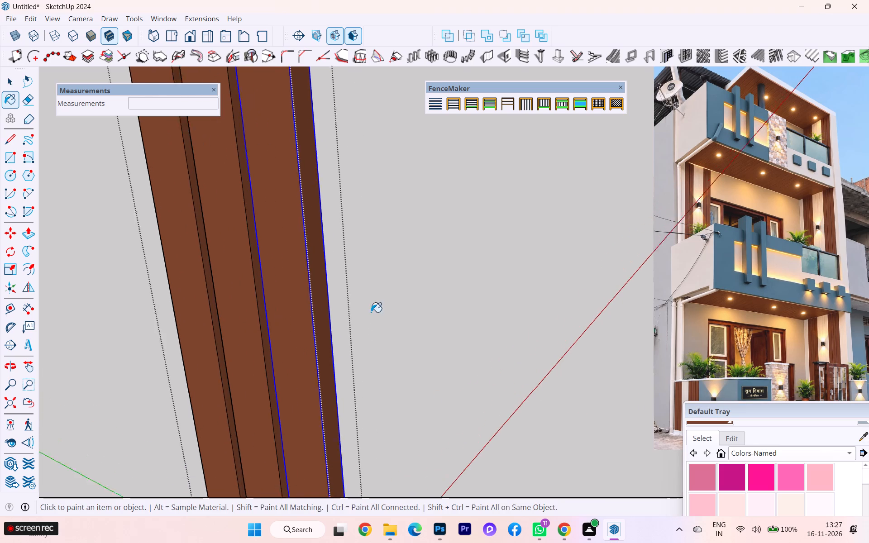
Inspect the open strip group's sides, backs, tops and undersides for unpainted faces, and close the group.
middle_click_drag(355, 318, 120, 332)
middle_click_drag(325, 314, 168, 337)
scroll(507, 343, "down", 6)
scroll(463, 389, "down", 1)
scroll(465, 391, "up", 1)
scroll(465, 391, "down", 10)
middle_click_drag(451, 398, 476, 423)
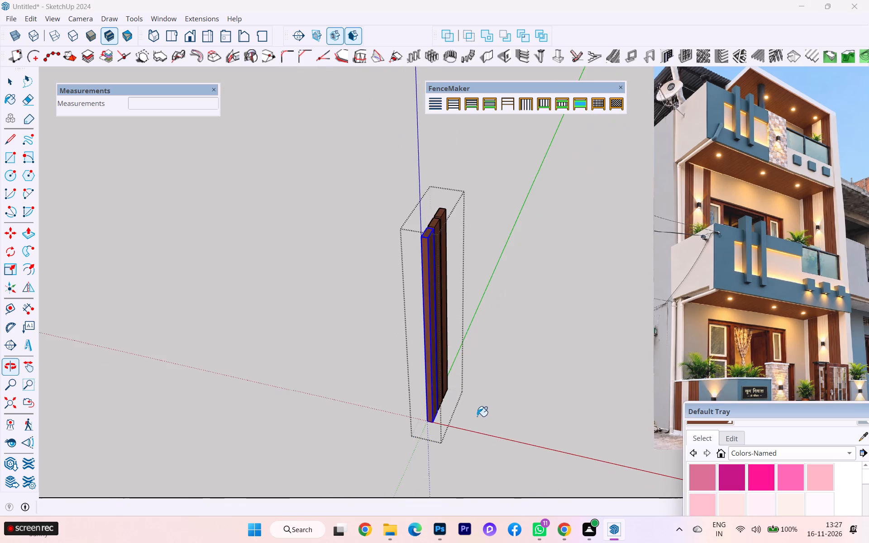
middle_click_drag(478, 410, 583, 171)
middle_click_drag(476, 411, 476, 299)
scroll(465, 375, "up", 2)
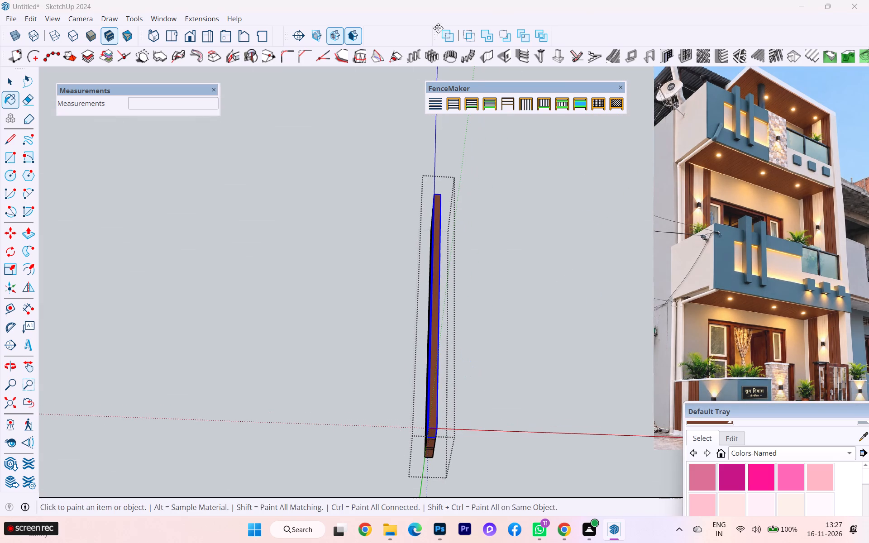
left_click(5, 83)
left_click(188, 233)
Examine the boundary wall with both strip groups in place against the whole building.
scroll(239, 254, "down", 6)
middle_click_drag(255, 296, 484, 437)
scroll(430, 300, "down", 1)
scroll(423, 297, "up", 1)
scroll(419, 297, "down", 2)
scroll(409, 297, "up", 1)
scroll(406, 297, "down", 3)
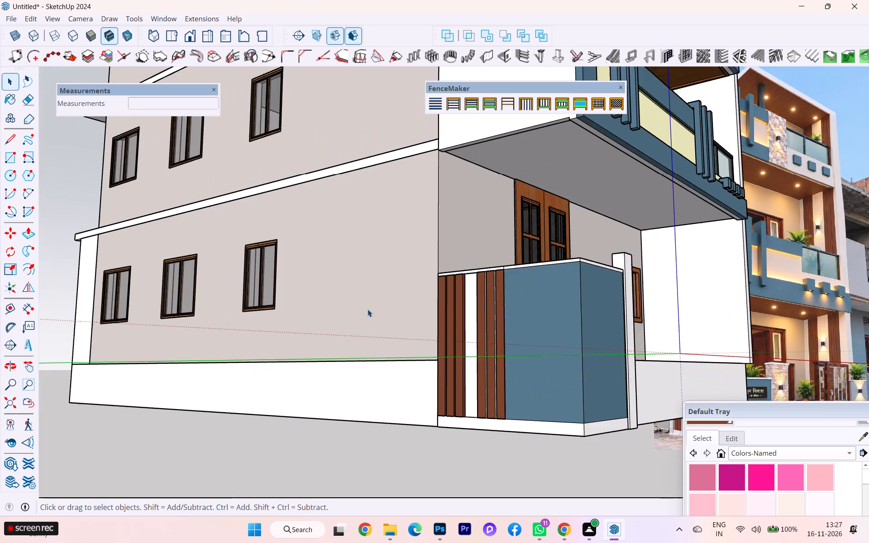
middle_click_drag(364, 319, 355, 396)
scroll(272, 277, "down", 6)
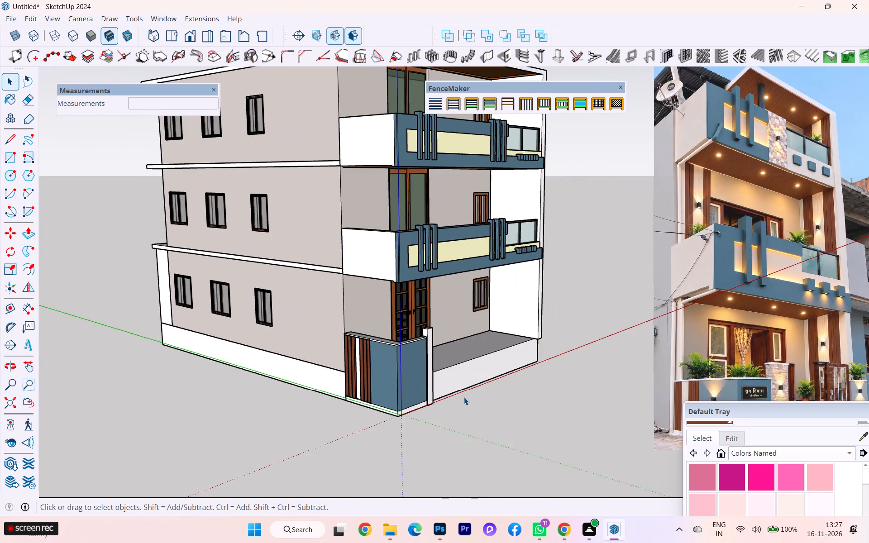
Examine the boundary wall's strip groups, blue faces and top cap from both sides against the reference photo.
scroll(464, 397, "up", 4)
scroll(425, 391, "up", 2)
scroll(415, 394, "down", 3)
scroll(413, 394, "up", 2)
scroll(315, 372, "down", 1)
scroll(314, 372, "up", 2)
scroll(309, 372, "down", 1)
scroll(301, 373, "up", 3)
scroll(286, 369, "down", 1)
scroll(286, 369, "up", 9)
scroll(286, 369, "down", 1)
scroll(286, 369, "up", 1)
scroll(290, 367, "down", 4)
middle_click_drag(291, 367, 237, 388)
scroll(361, 284, "down", 4)
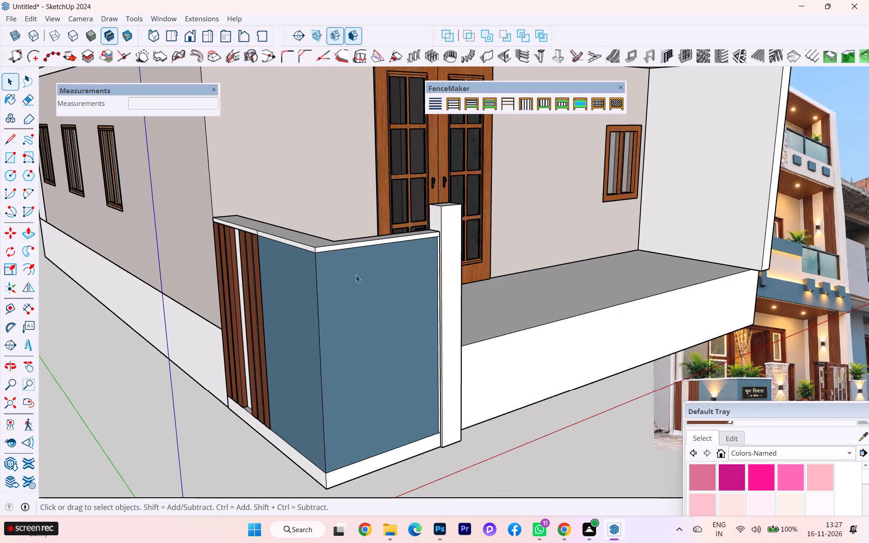
scroll(361, 279, "down", 1)
middle_click_drag(317, 300, 416, 282)
scroll(472, 255, "up", 2)
scroll(473, 256, "down", 2)
scroll(473, 256, "up", 7)
scroll(473, 256, "down", 1)
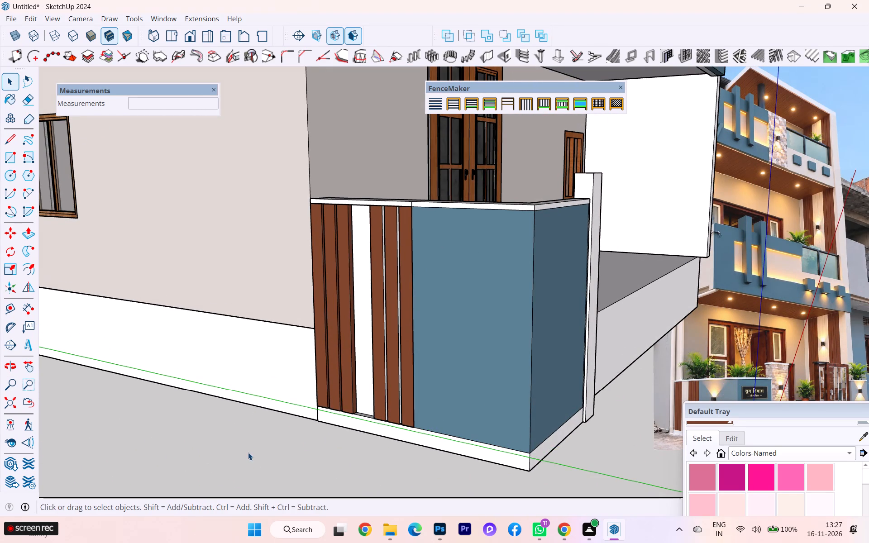
left_click(248, 452)
scroll(452, 342, "down", 1)
scroll(451, 341, "up", 2)
scroll(440, 332, "down", 4)
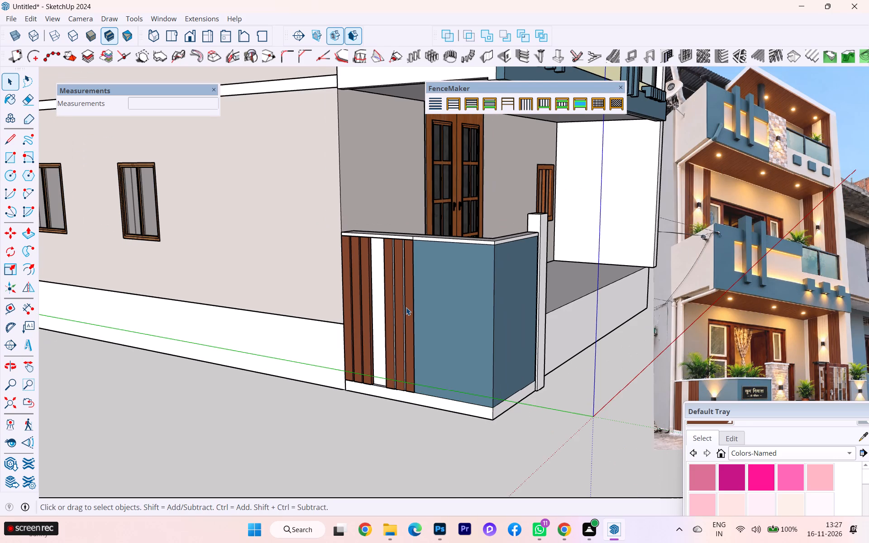
scroll(398, 306, "down", 1)
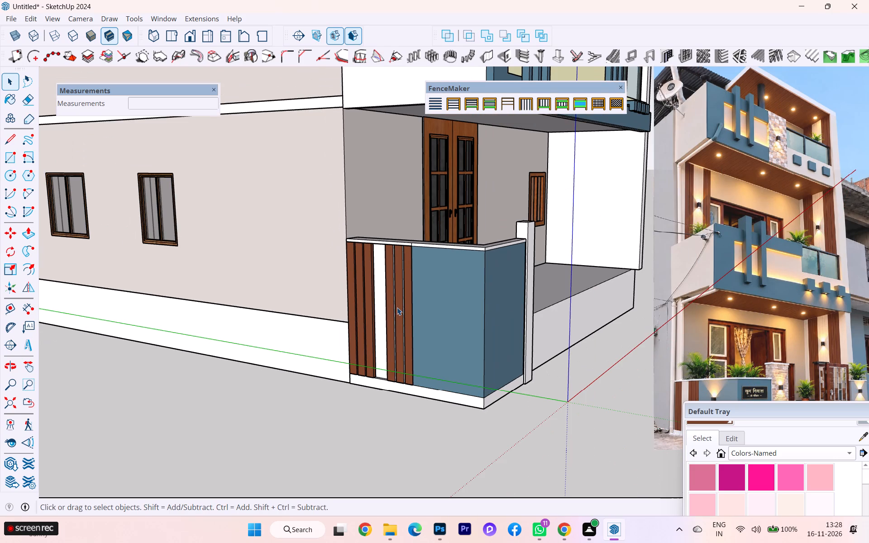
scroll(397, 307, "up", 3)
scroll(508, 295, "down", 3)
middle_click_drag(483, 307, 360, 315)
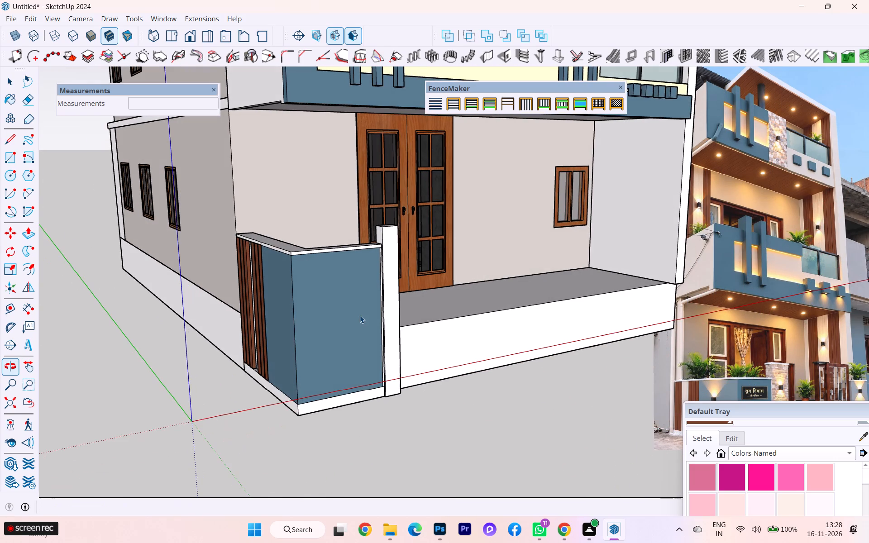
Open the boundary wall group, erase the short vertical edge on the top cap where the blue section begins, and close the group.
scroll(284, 306, "up", 3)
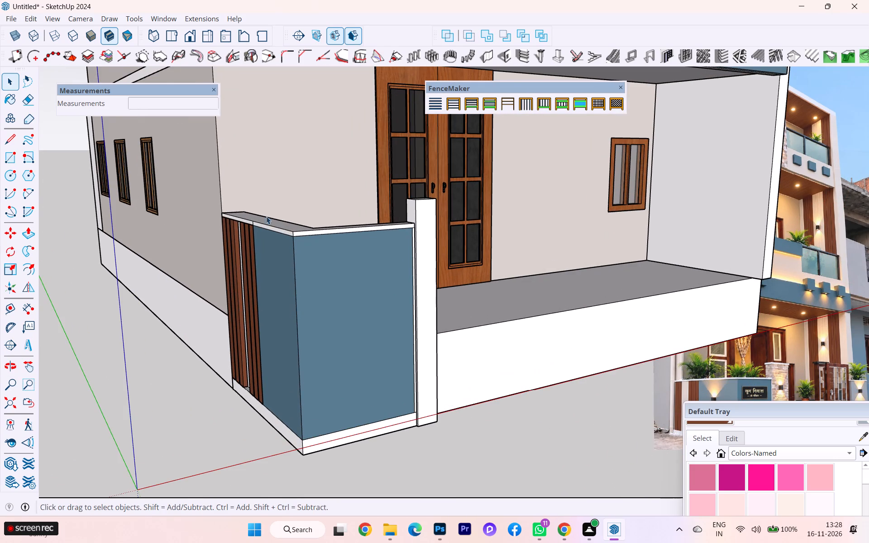
scroll(261, 196, "up", 6)
middle_click_drag(255, 224, 361, 227)
scroll(663, 271, "up", 5)
scroll(516, 261, "up", 2)
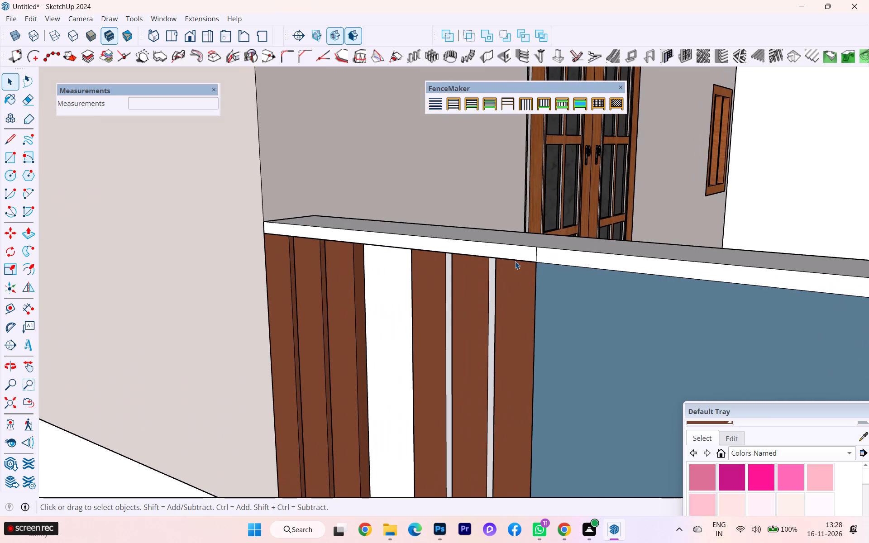
left_click(541, 250)
left_click(541, 250)
scroll(541, 250, "up", 3)
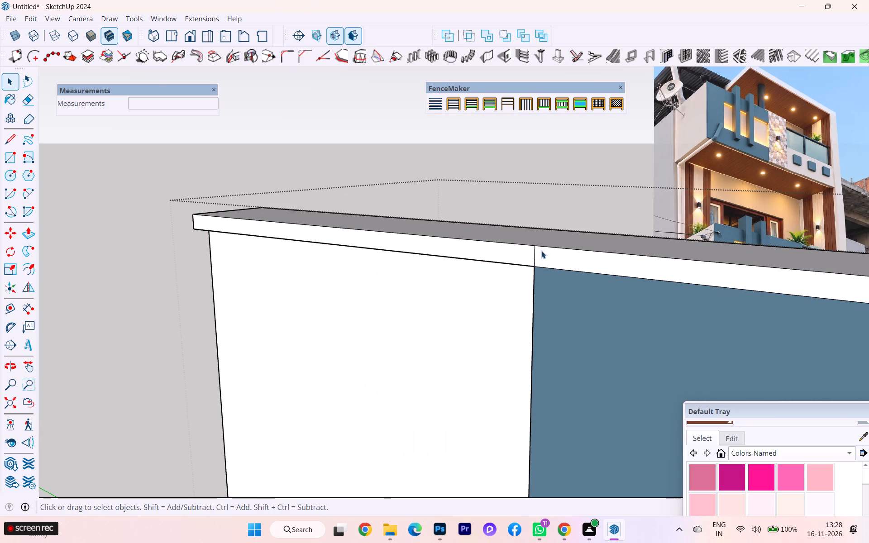
key("e")
left_click(536, 252)
scroll(461, 199, "down", 1)
scroll(460, 199, "up", 1)
scroll(460, 199, "down", 2)
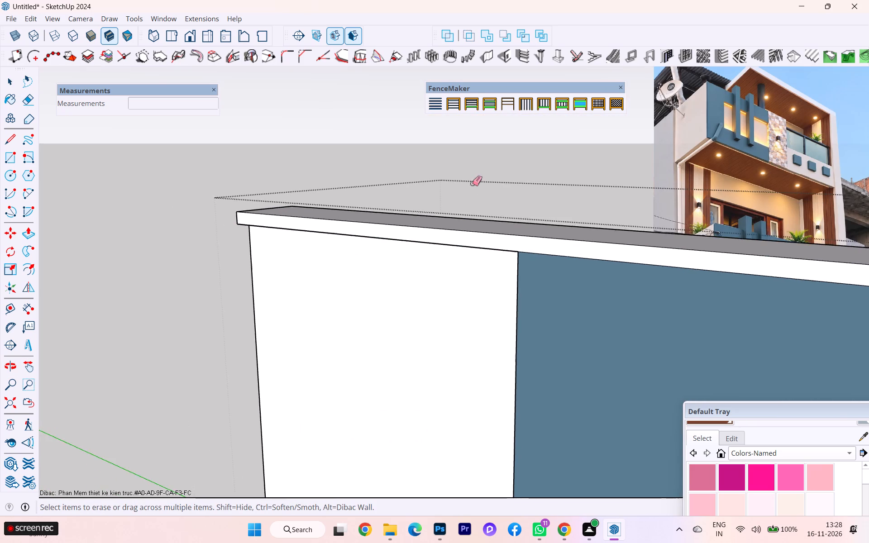
scroll(474, 172, "down", 1)
scroll(474, 172, "up", 1)
scroll(474, 172, "down", 4)
scroll(438, 191, "up", 1)
scroll(435, 191, "down", 4)
scroll(361, 200, "down", 6)
scroll(360, 201, "up", 3)
scroll(433, 336, "down", 5)
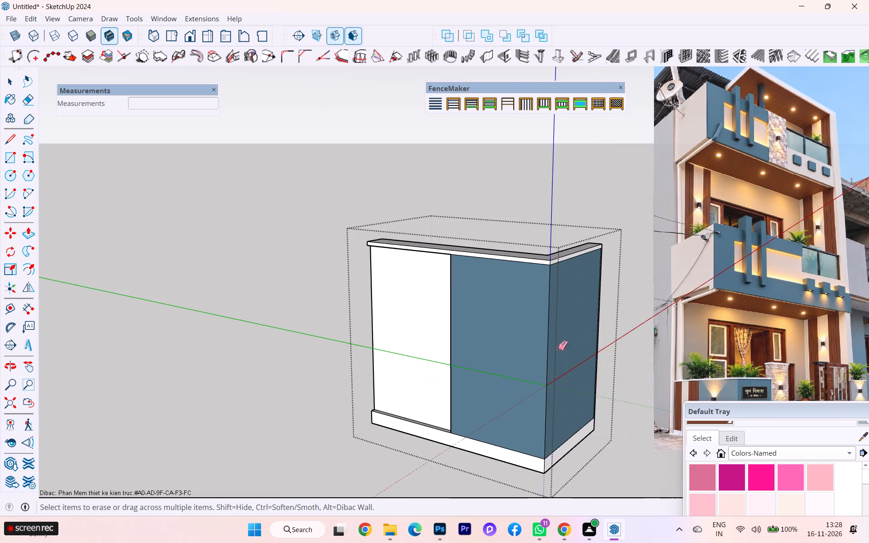
middle_click_drag(572, 347, 473, 360)
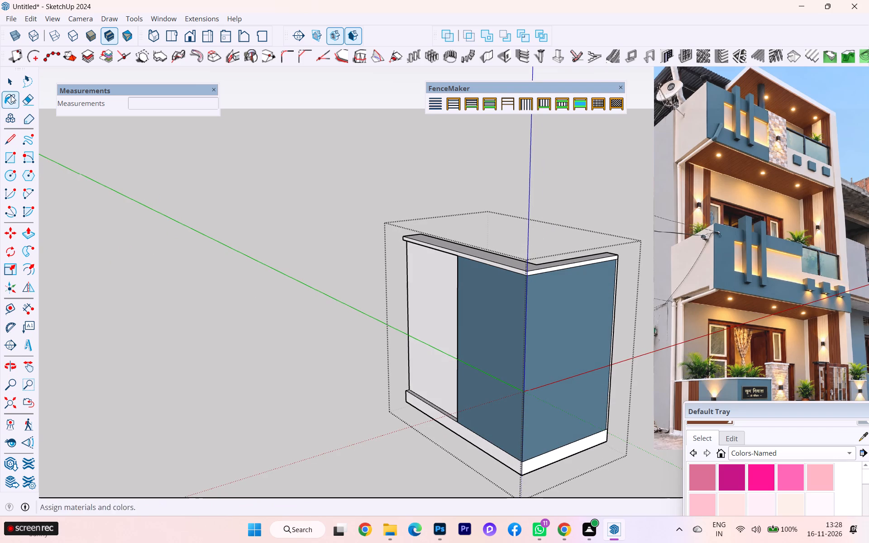
left_click(12, 82)
left_click(180, 347)
Open the white gate pillar beside the blue wall, select all its faces and bring up the Tile materials.
scroll(296, 356, "down", 2)
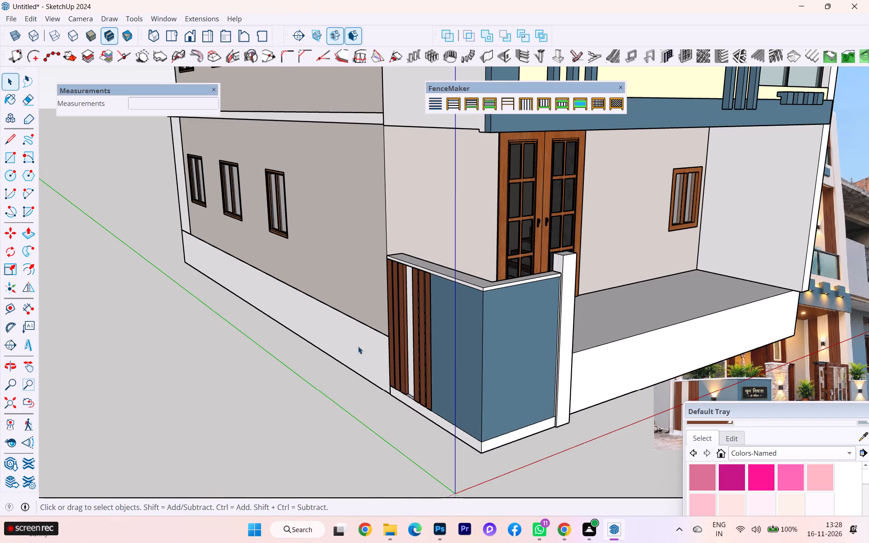
scroll(341, 346, "down", 3)
scroll(209, 355, "down", 2)
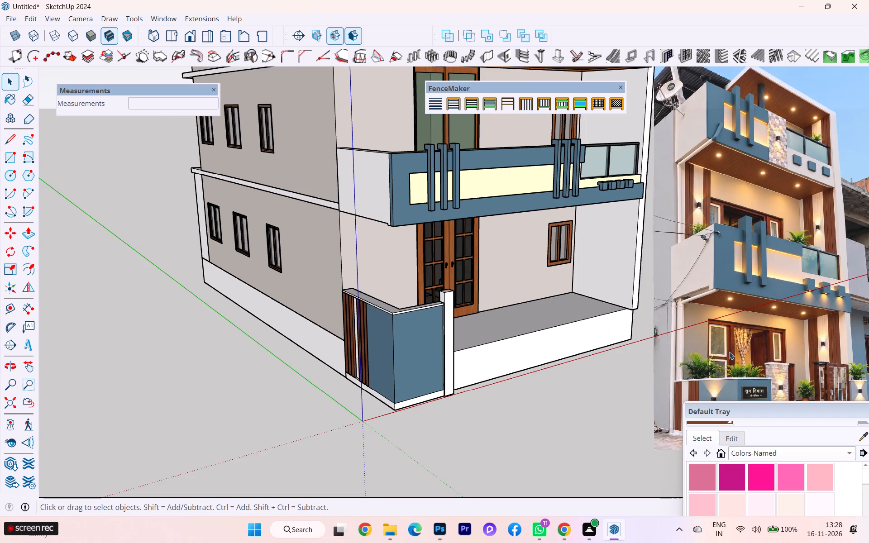
left_click_drag(771, 413, 517, 419)
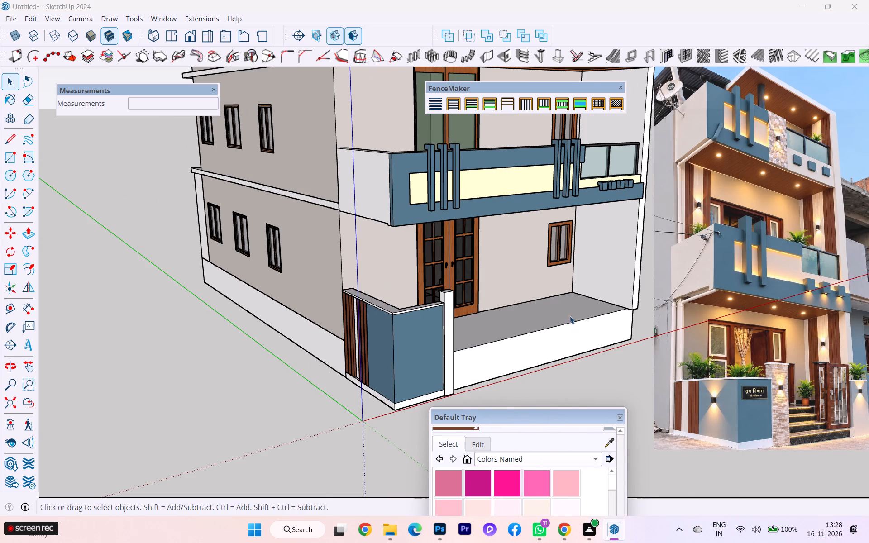
scroll(508, 306, "up", 2)
scroll(453, 311, "up", 3)
scroll(388, 310, "up", 1)
double_click(408, 283)
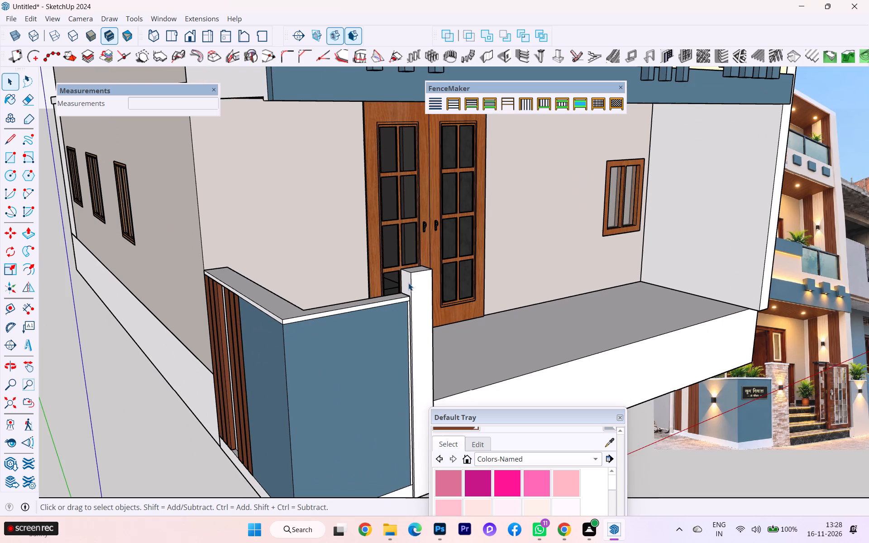
triple_click(416, 287)
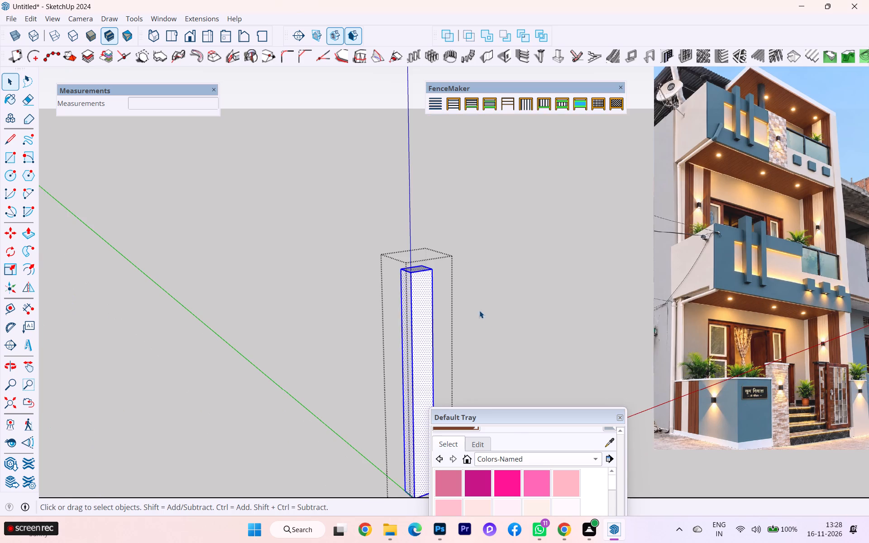
scroll(489, 322, "down", 3)
left_click_drag(540, 412, 724, 236)
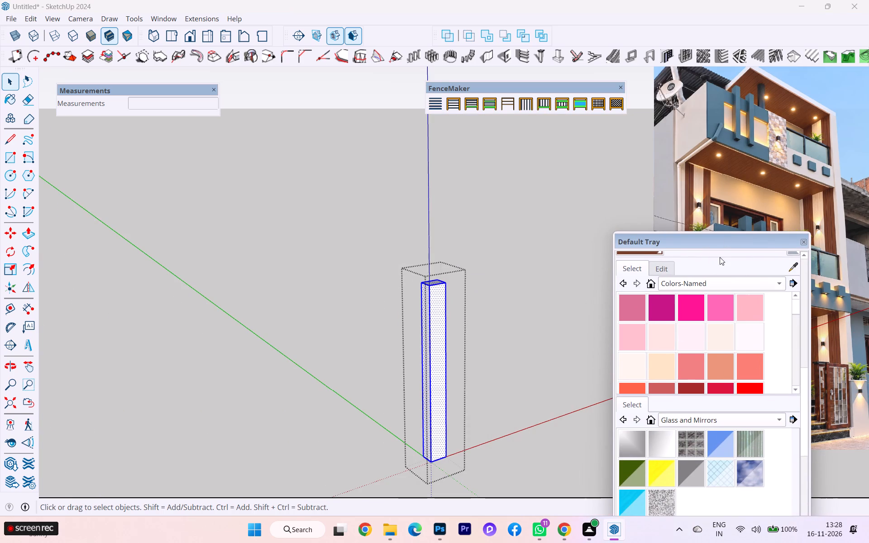
scroll(690, 421, "down", 1)
left_click(696, 384)
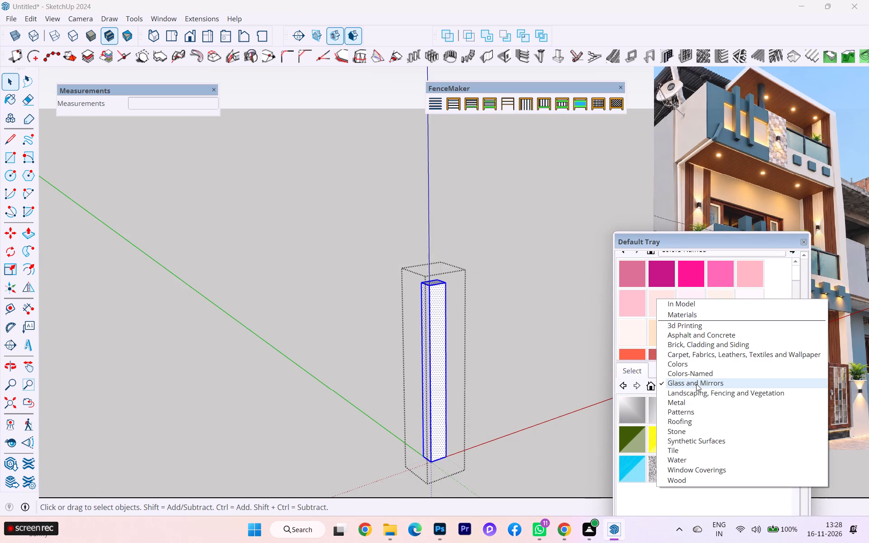
left_click(691, 448)
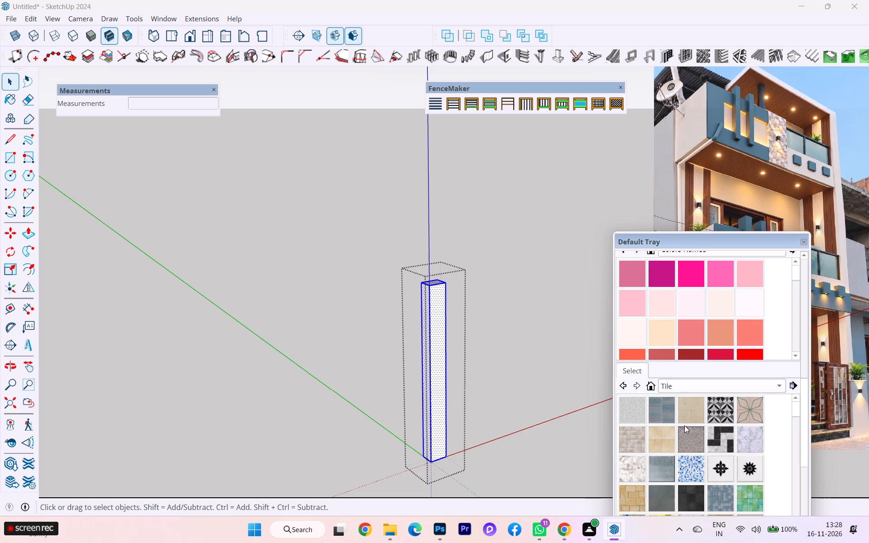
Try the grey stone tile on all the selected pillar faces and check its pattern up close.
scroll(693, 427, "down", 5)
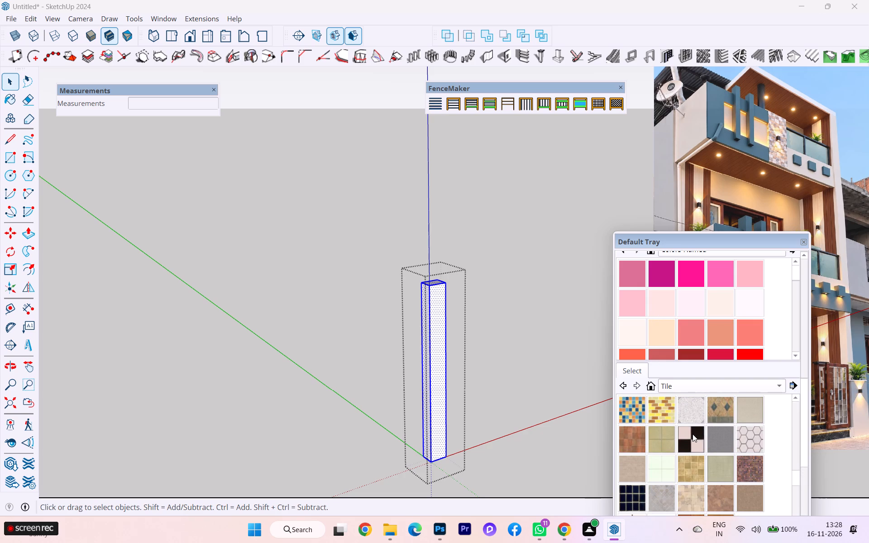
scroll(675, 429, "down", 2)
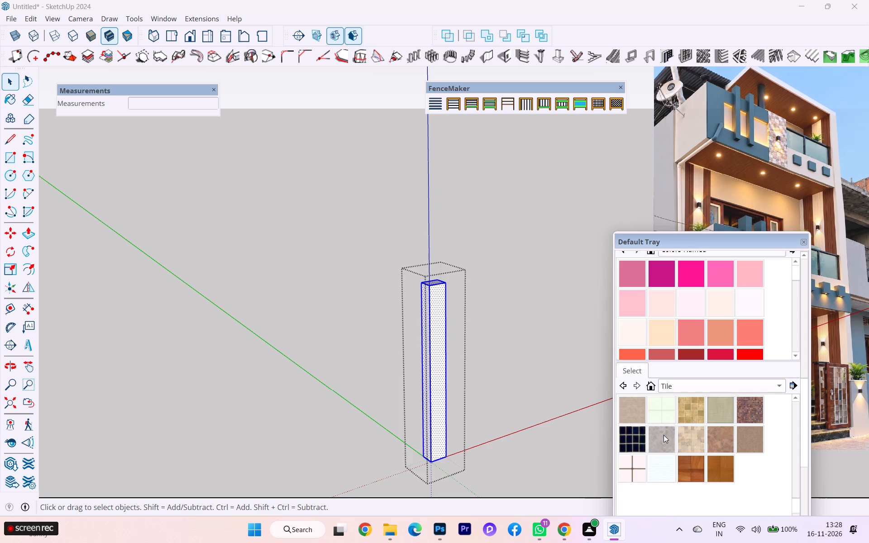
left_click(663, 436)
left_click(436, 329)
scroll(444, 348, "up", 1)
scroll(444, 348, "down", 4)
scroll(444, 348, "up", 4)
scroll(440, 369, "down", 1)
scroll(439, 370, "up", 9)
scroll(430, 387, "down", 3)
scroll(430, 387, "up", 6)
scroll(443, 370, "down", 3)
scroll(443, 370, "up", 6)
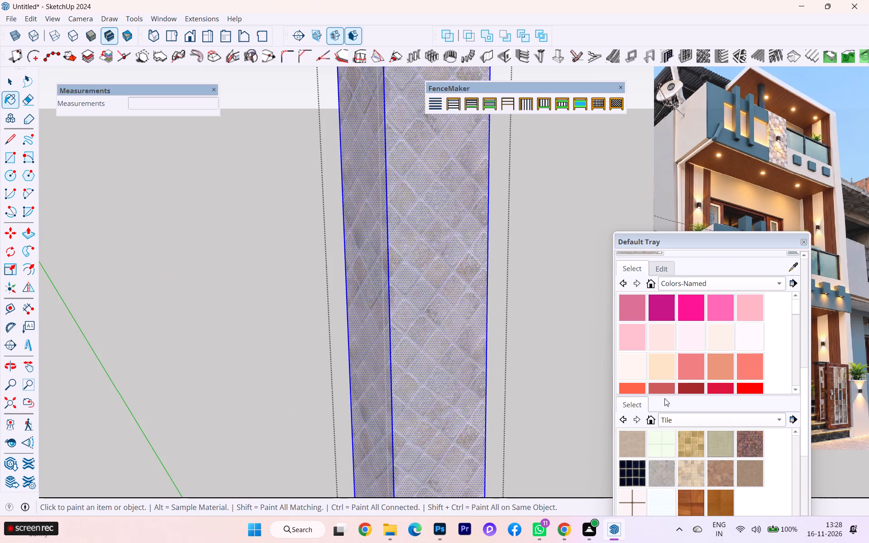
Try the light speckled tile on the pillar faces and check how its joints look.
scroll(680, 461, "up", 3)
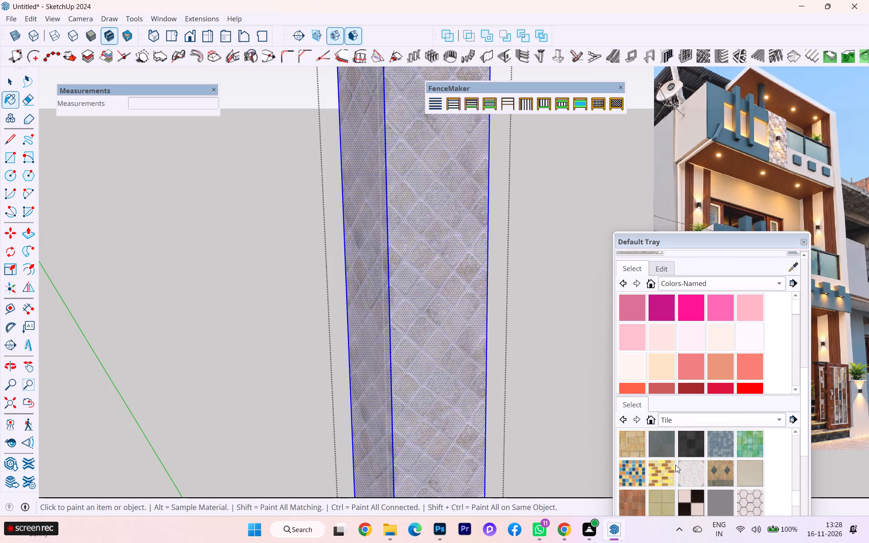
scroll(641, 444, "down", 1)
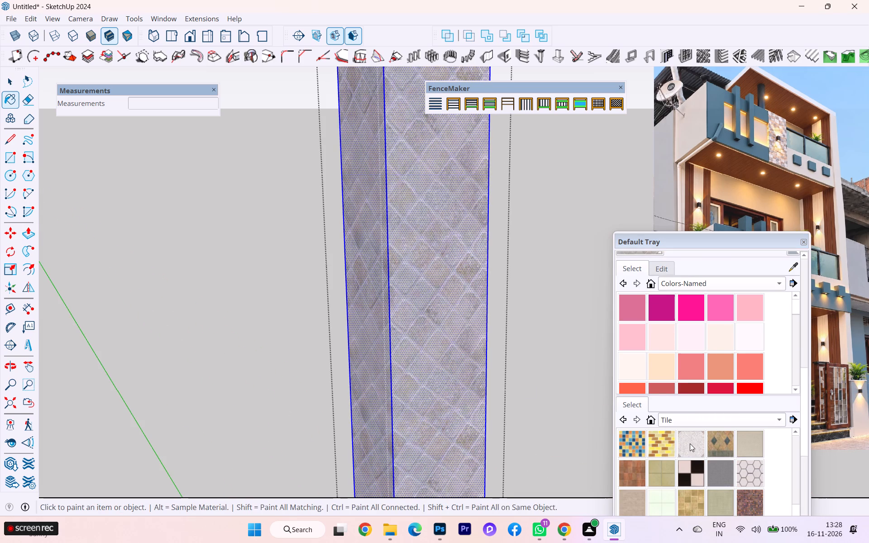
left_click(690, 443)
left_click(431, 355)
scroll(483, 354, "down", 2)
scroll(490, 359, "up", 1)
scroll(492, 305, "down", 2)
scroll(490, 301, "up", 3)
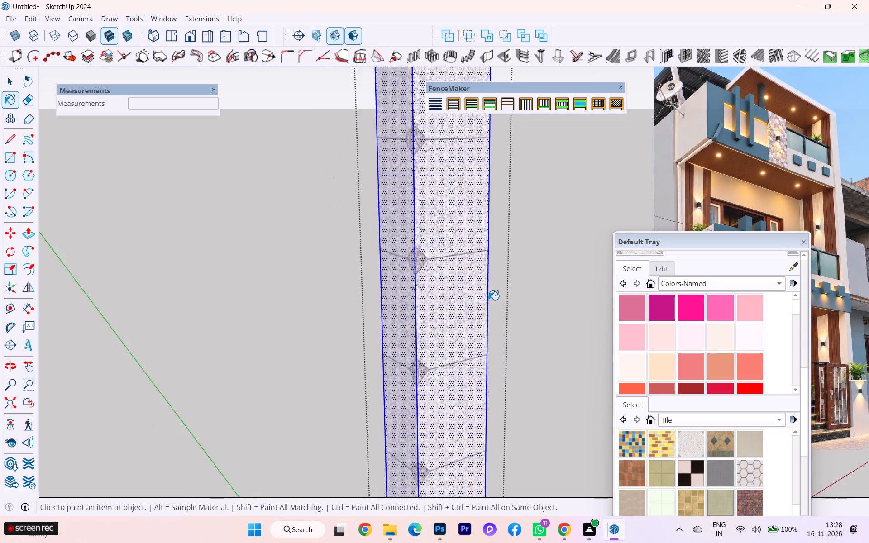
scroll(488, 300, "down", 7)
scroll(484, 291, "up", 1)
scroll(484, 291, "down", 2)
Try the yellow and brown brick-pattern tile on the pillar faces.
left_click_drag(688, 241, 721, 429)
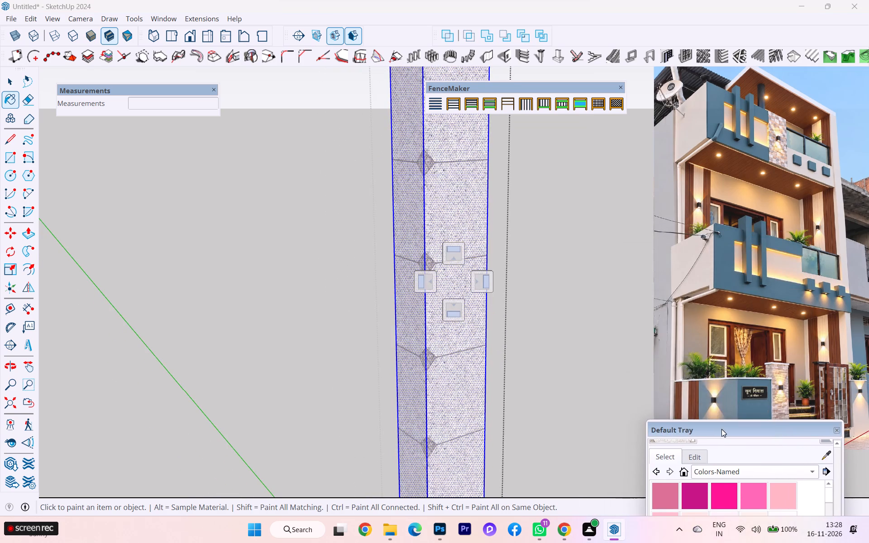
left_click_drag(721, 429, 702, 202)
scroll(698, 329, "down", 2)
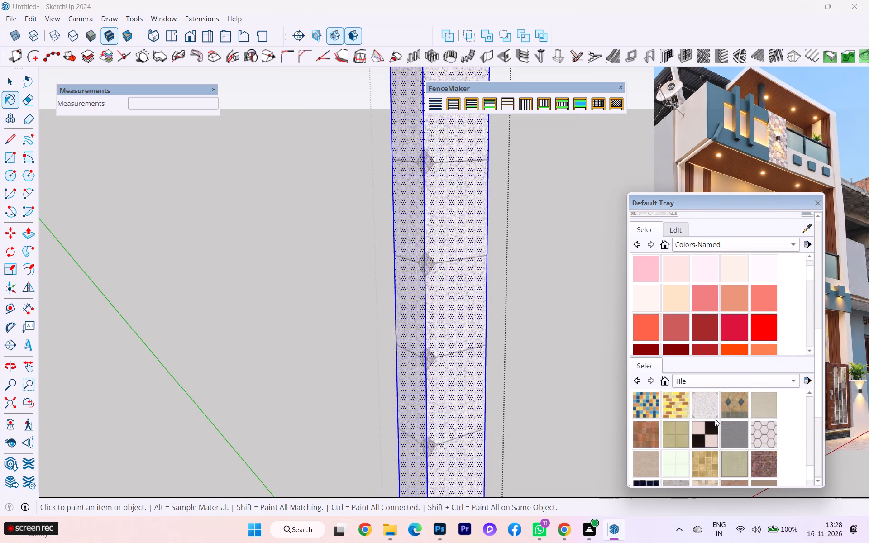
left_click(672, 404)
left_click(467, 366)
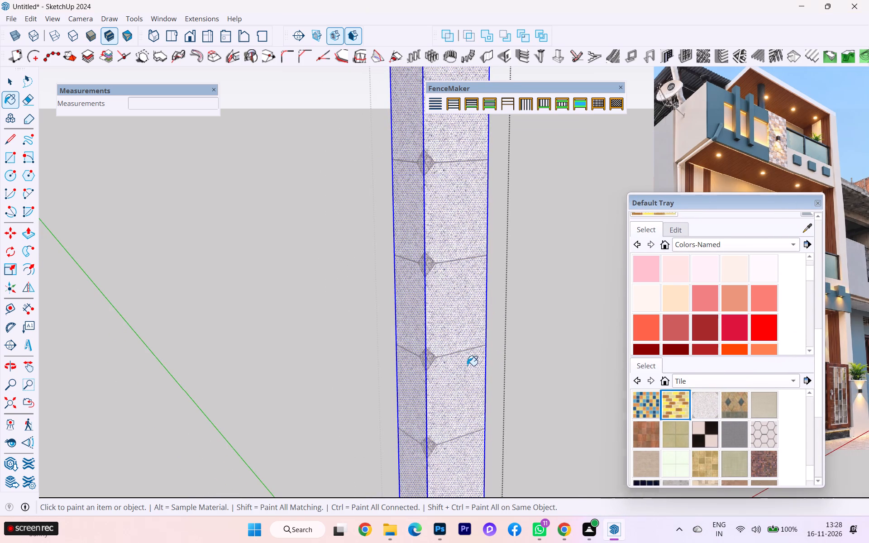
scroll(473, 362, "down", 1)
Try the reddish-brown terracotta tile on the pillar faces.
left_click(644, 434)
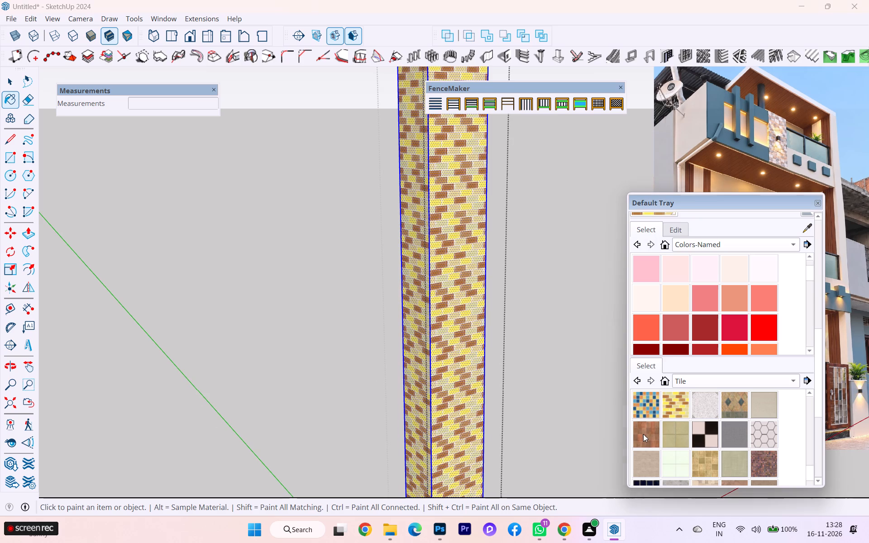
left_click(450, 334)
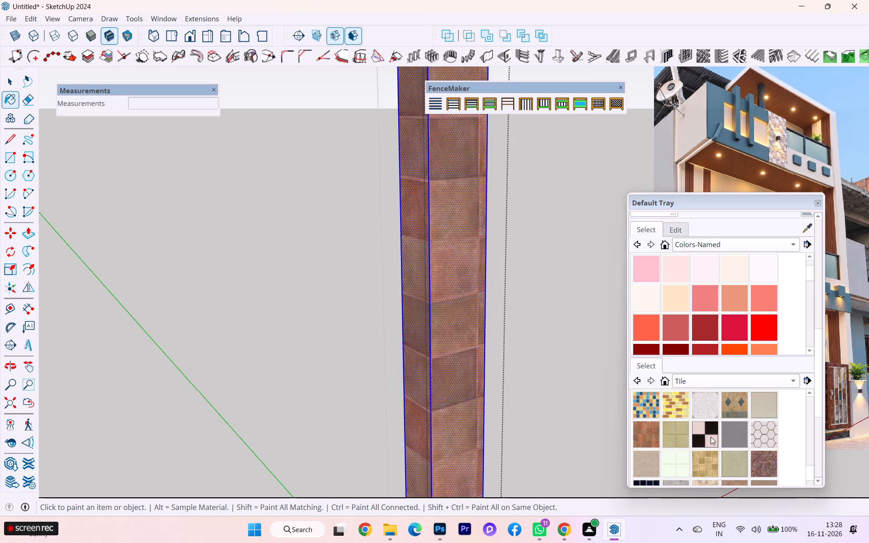
Paint the pillar faces with the dark reddish small-square mosaic tile.
scroll(711, 437, "down", 3)
scroll(741, 422, "up", 2)
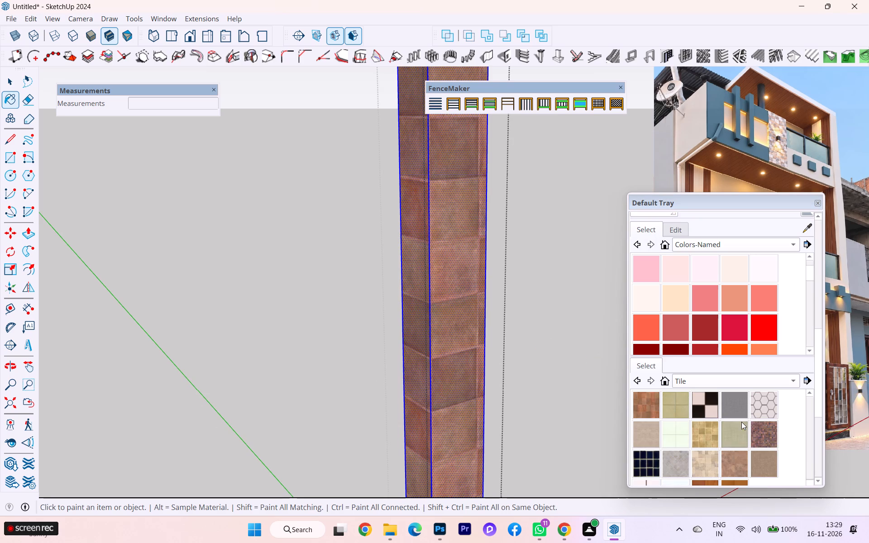
left_click(766, 434)
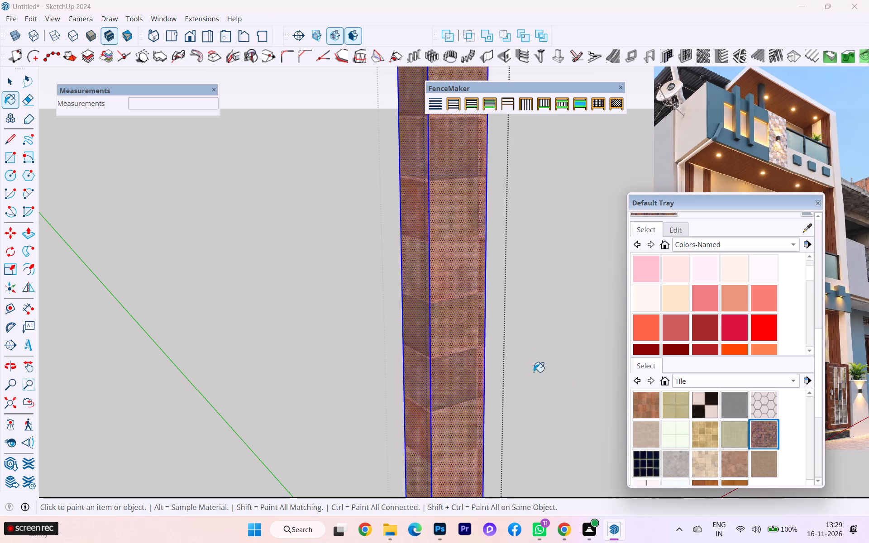
left_click(447, 345)
Paint the gate pillar's faces with the beige Field Rectangle Tile material from the Tile collection.
scroll(777, 414, "up", 3)
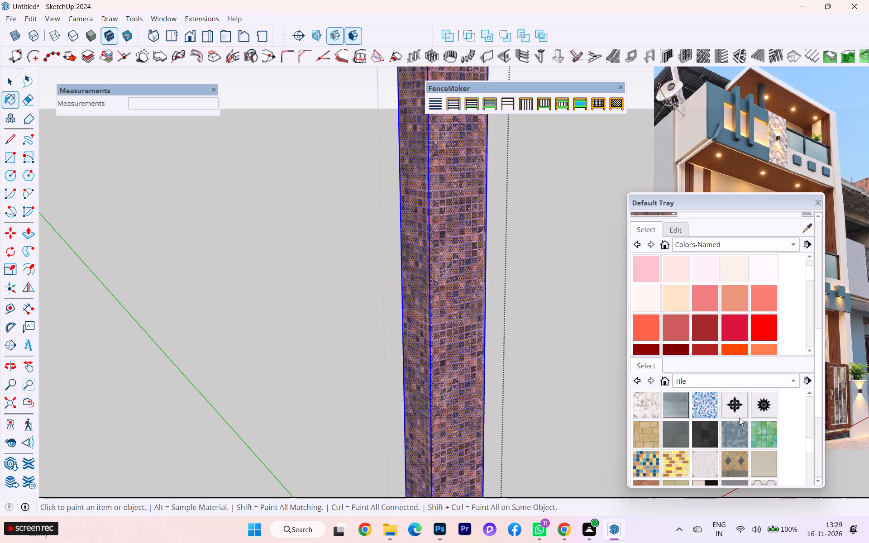
scroll(717, 421, "up", 5)
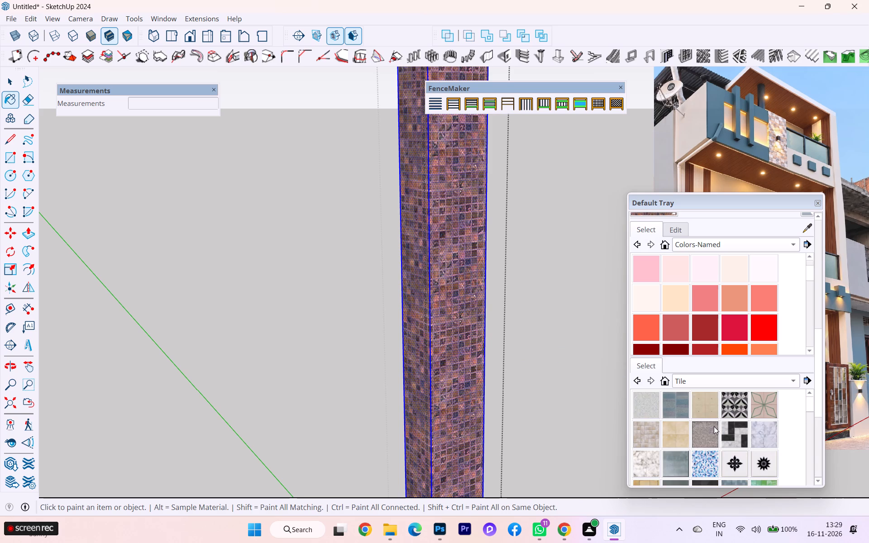
left_click(636, 433)
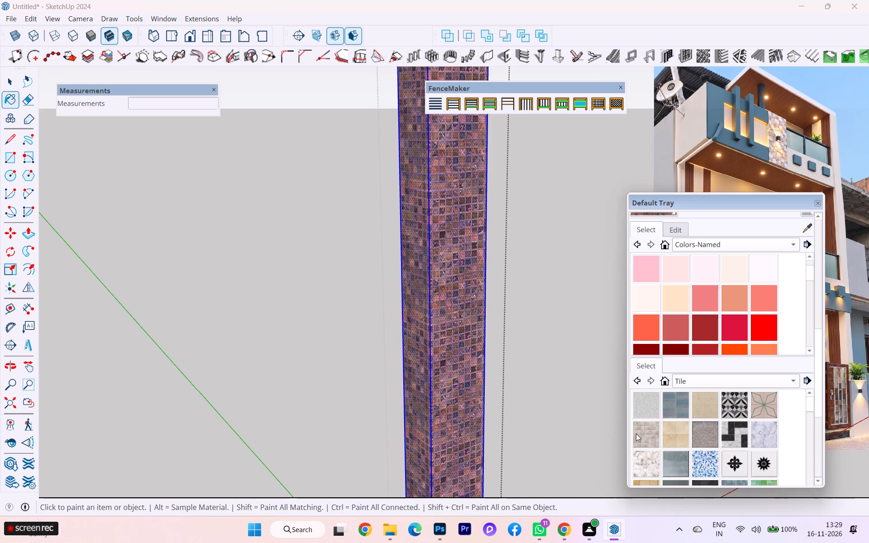
left_click(441, 329)
scroll(485, 319, "down", 6)
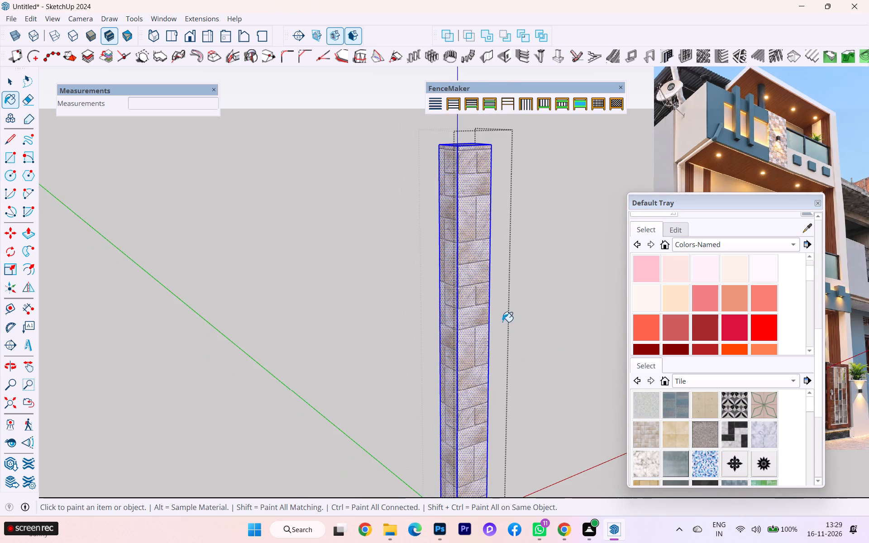
Uncover the reference photo and compare its stone pillar with the newly tiled pillar.
left_click_drag(707, 203, 735, 442)
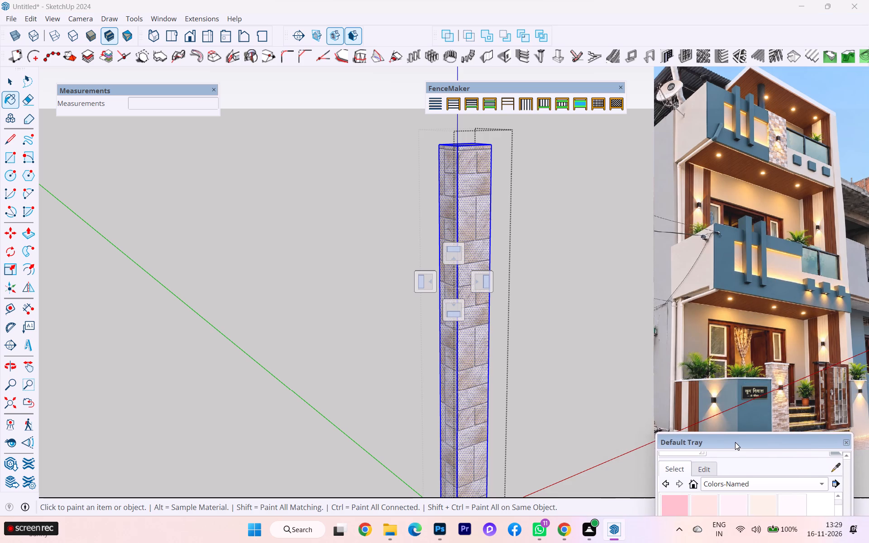
left_click_drag(735, 442, 740, 424)
scroll(449, 238, "up", 3)
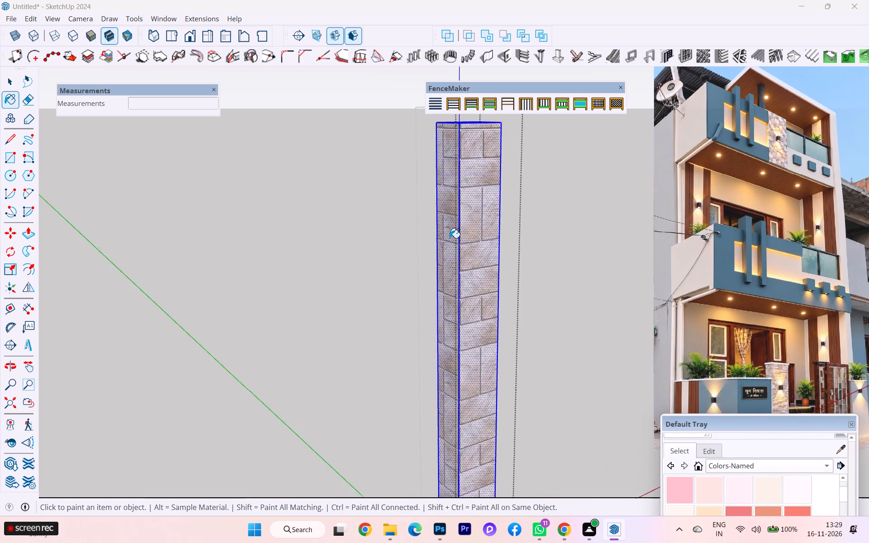
scroll(497, 244, "down", 1)
scroll(497, 244, "up", 2)
scroll(502, 244, "down", 4)
scroll(516, 254, "up", 1)
scroll(516, 255, "down", 7)
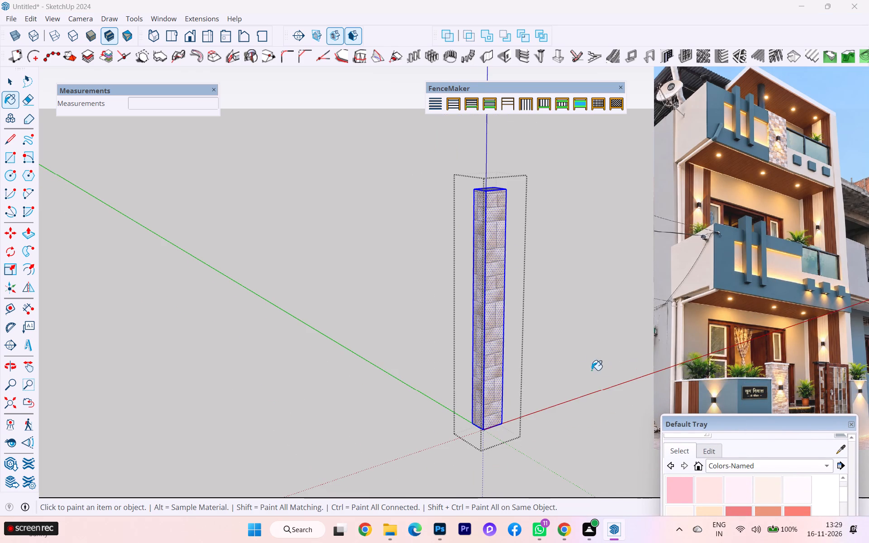
scroll(454, 185, "up", 1)
scroll(533, 229, "up", 3)
scroll(350, 194, "up", 1)
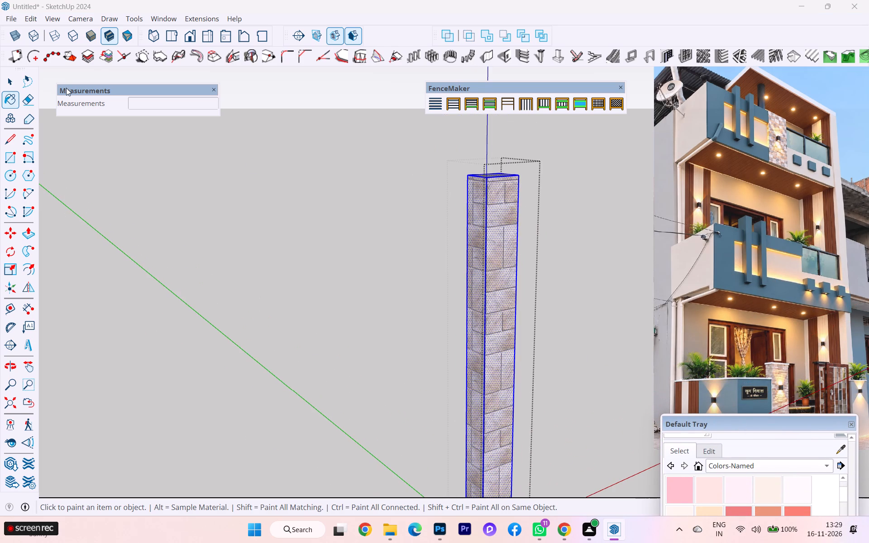
Set the pillar tile's texture width to 1' and leave the pillar group.
left_click(710, 448)
left_click_drag(733, 424, 663, 149)
left_click_drag(633, 337, 592, 344)
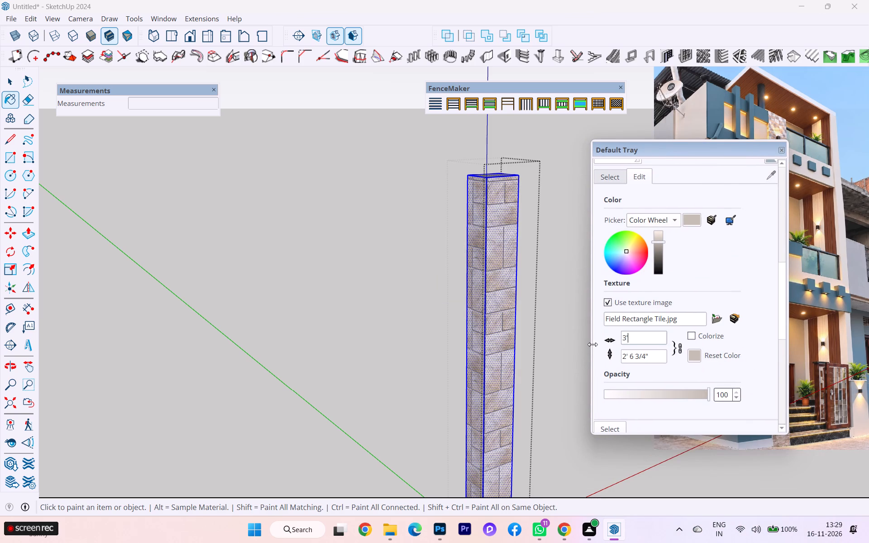
key("BackSpace")
key("BackSpace")
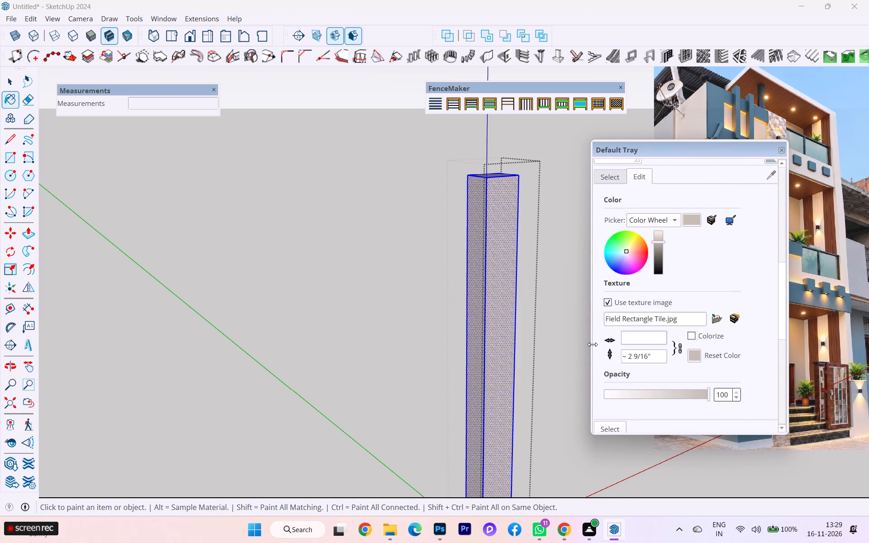
type("1'")
key("Return")
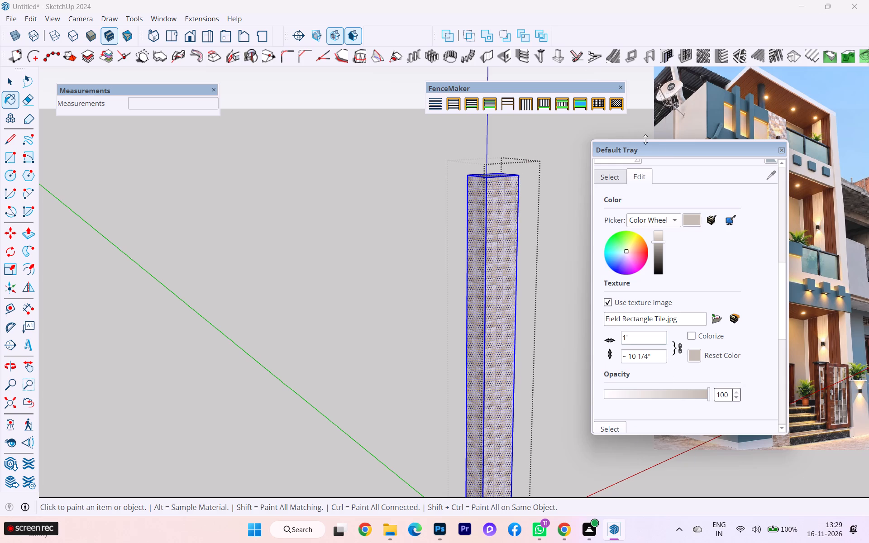
left_click(10, 76)
left_click(334, 214)
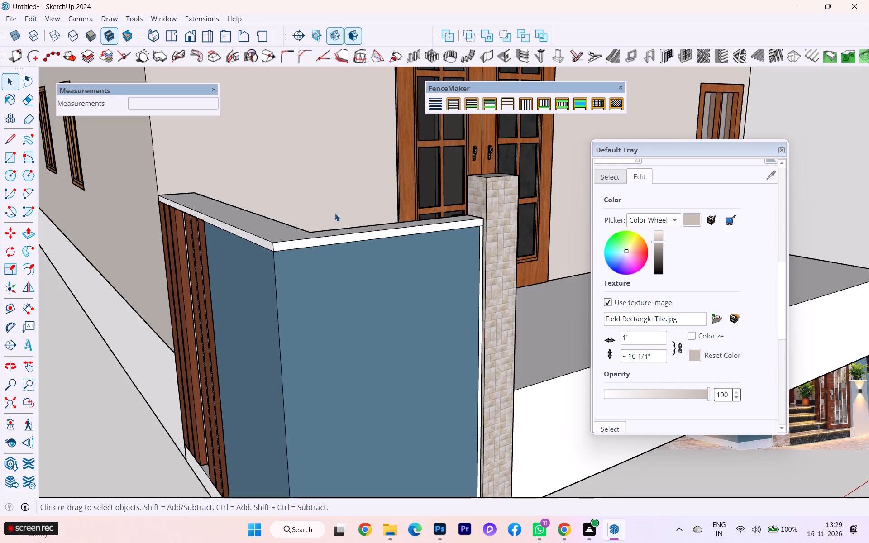
Review the tiled pillar and boundary wall beside the entrance against the reference photo.
scroll(470, 209, "down", 5)
middle_click_drag(530, 218, 429, 221)
scroll(450, 221, "down", 3)
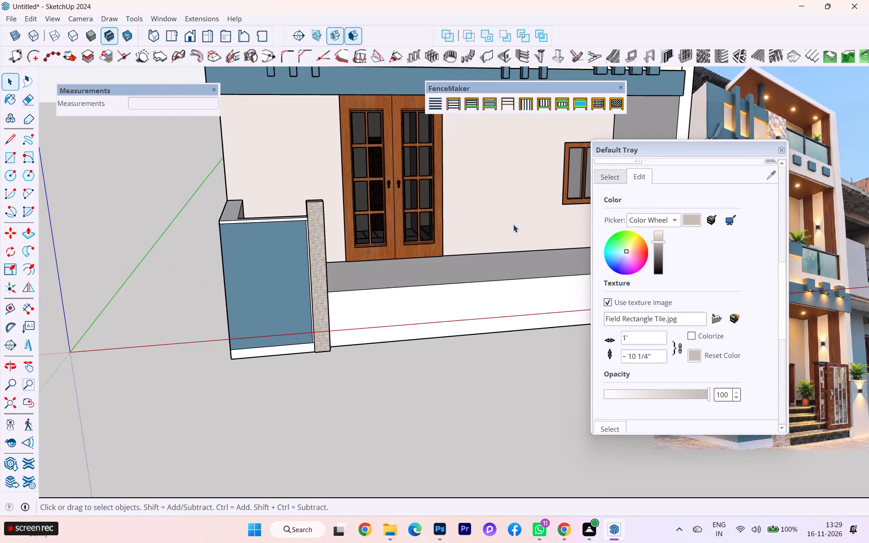
left_click_drag(661, 141, 702, 334)
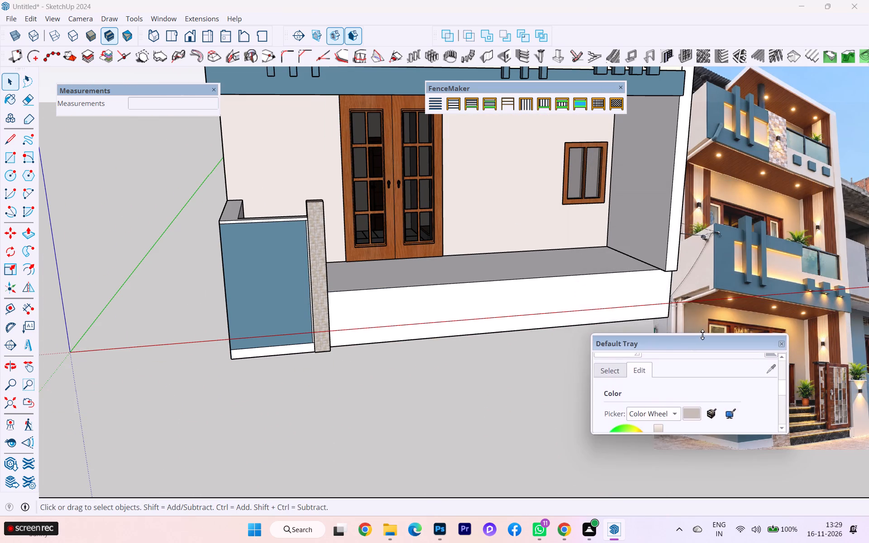
left_click_drag(702, 334, 694, 189)
left_click(686, 430)
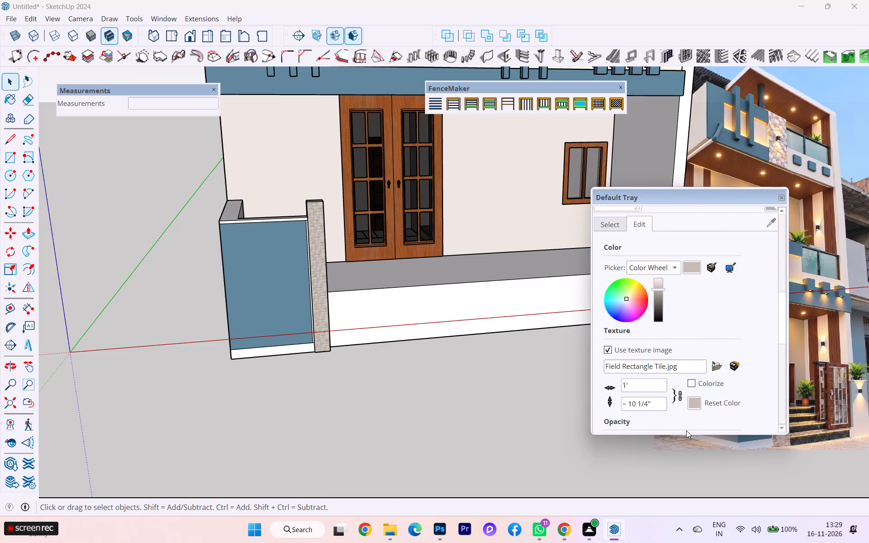
left_click_drag(675, 434, 671, 471)
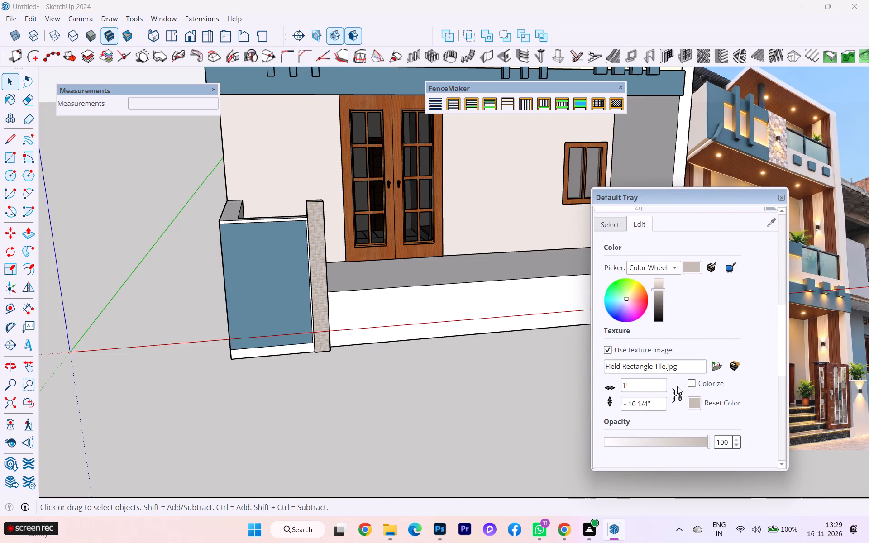
scroll(609, 243, "up", 1)
left_click(609, 255)
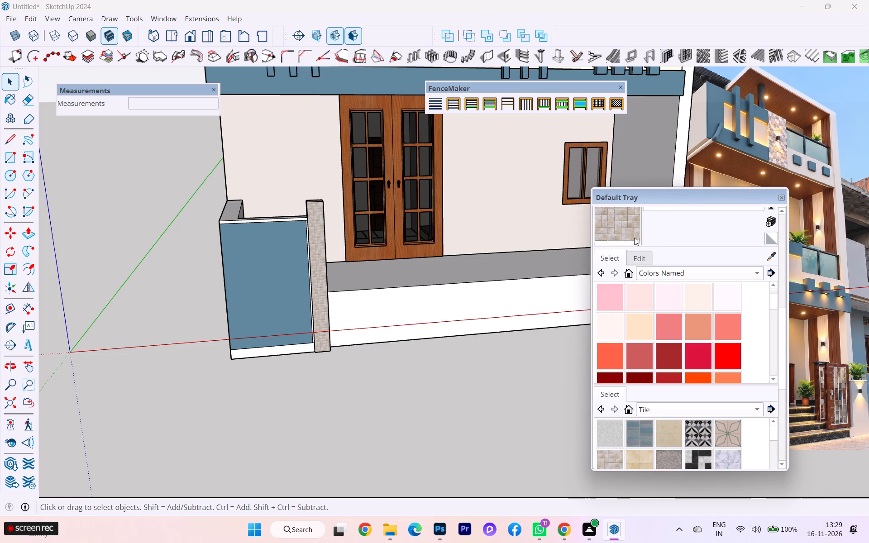
left_click_drag(688, 197, 733, 430)
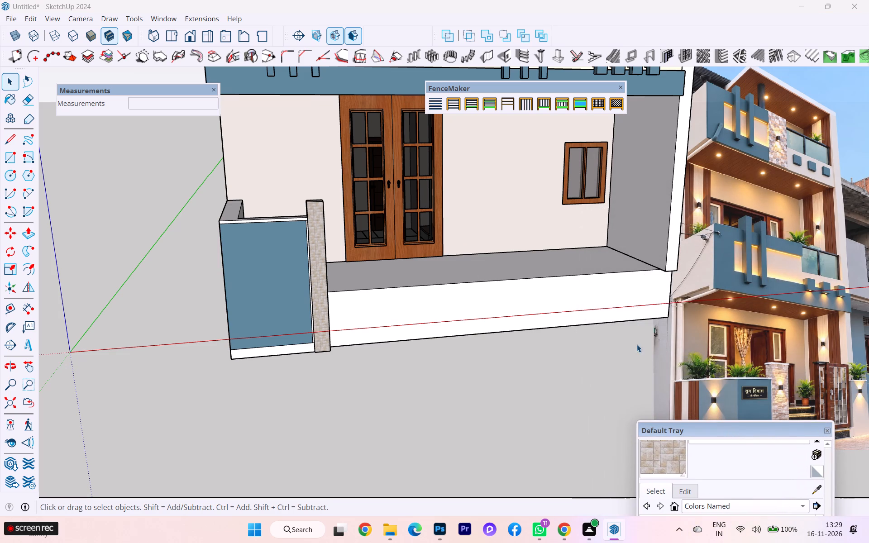
scroll(543, 291, "up", 1)
scroll(542, 291, "down", 2)
scroll(334, 202, "up", 5)
scroll(334, 201, "down", 2)
scroll(334, 201, "up", 1)
scroll(343, 199, "down", 6)
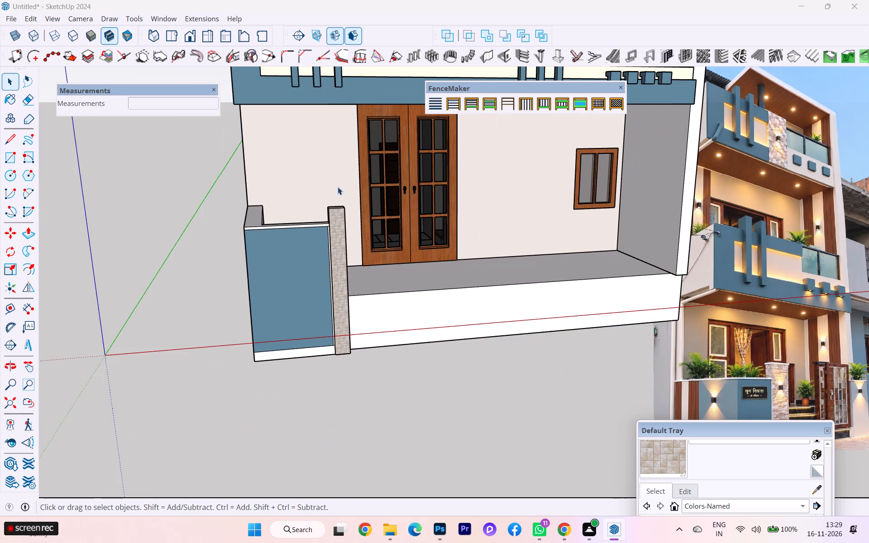
middle_click_drag(338, 187, 341, 201)
scroll(343, 221, "down", 1)
scroll(342, 219, "up", 4)
scroll(342, 219, "down", 1)
scroll(342, 219, "up", 2)
scroll(330, 221, "down", 3)
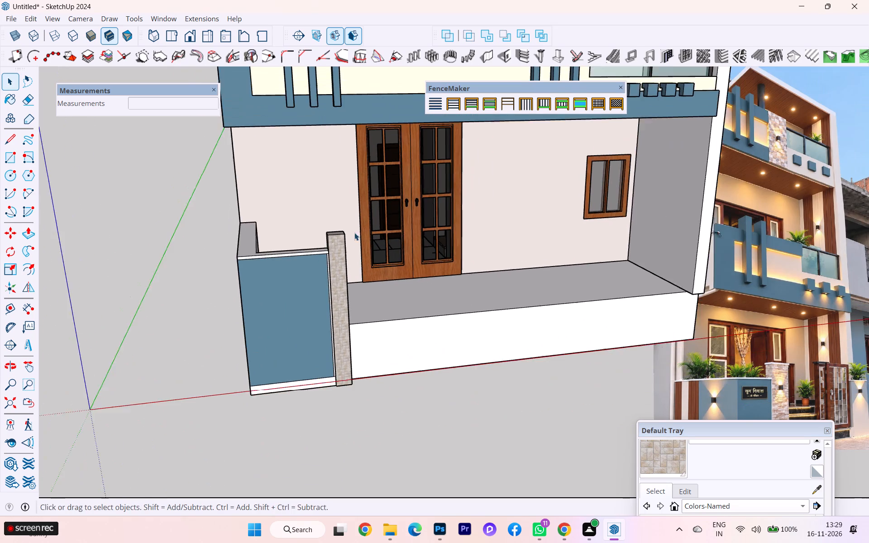
scroll(364, 239, "down", 1)
middle_click_drag(366, 240, 370, 260)
scroll(362, 234, "up", 2)
scroll(362, 232, "down", 1)
scroll(362, 232, "up", 3)
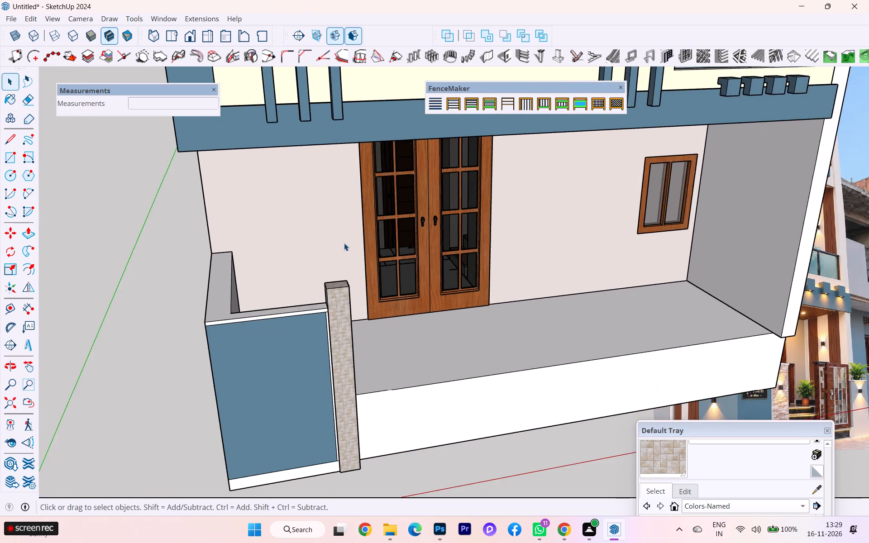
Open the pillar group and push its top face down about 3 15/16".
scroll(344, 243, "up", 3)
left_click(330, 311)
left_click(333, 315)
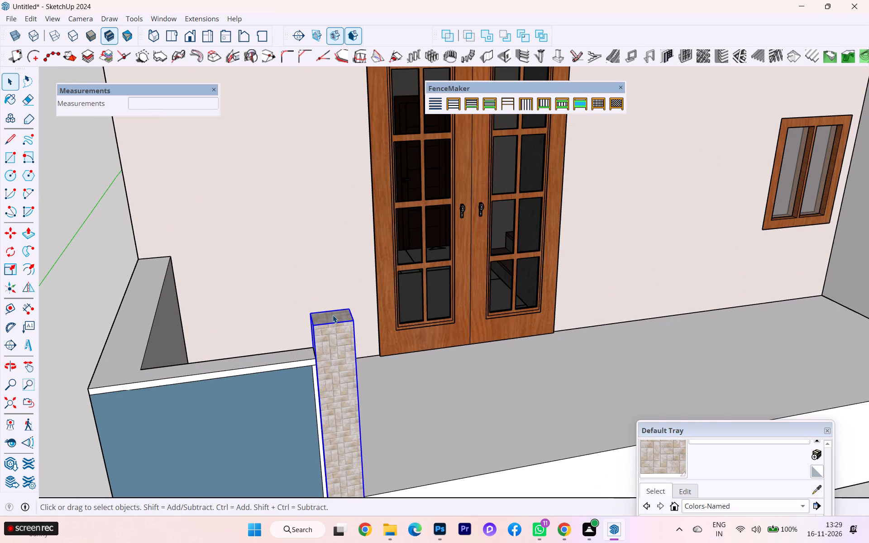
double_click(331, 314)
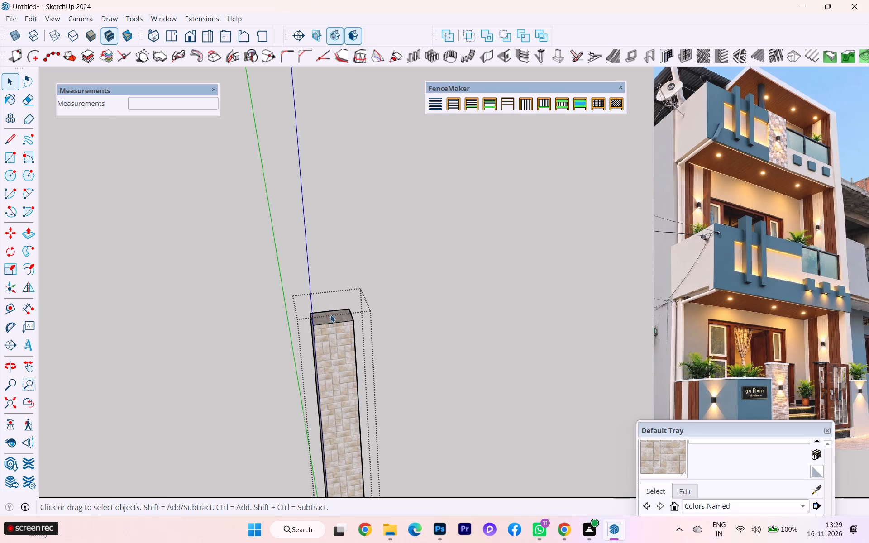
key("h")
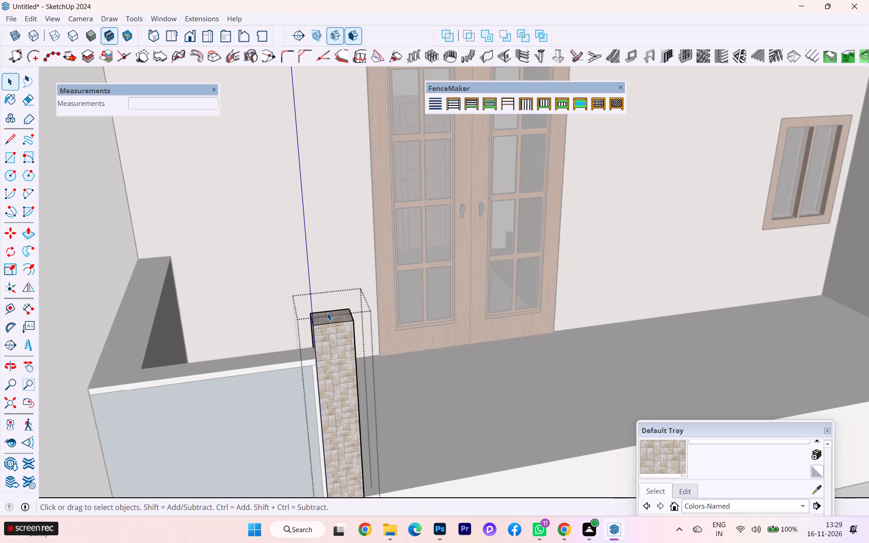
key("p")
left_click(327, 313)
left_click(320, 328)
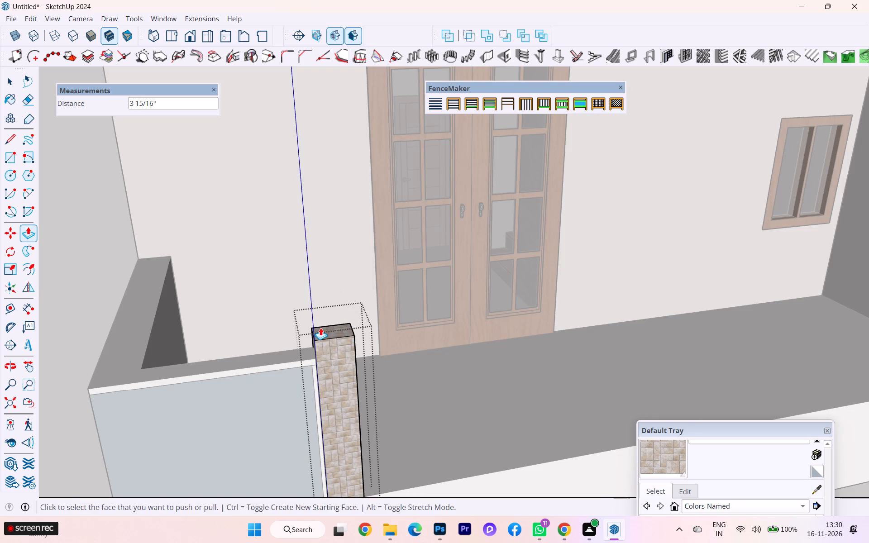
Push/Pull the pillar's side face that meets the boundary wall to align with the wall's end corner.
middle_click_drag(377, 340, 435, 345)
scroll(517, 388, "up", 2)
scroll(531, 394, "down", 1)
scroll(534, 396, "up", 4)
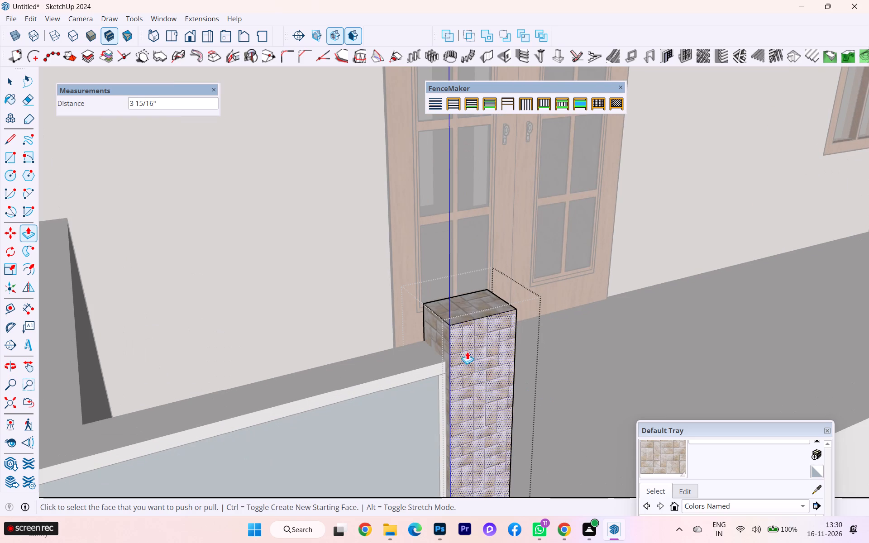
scroll(433, 347, "up", 4)
left_click(435, 336)
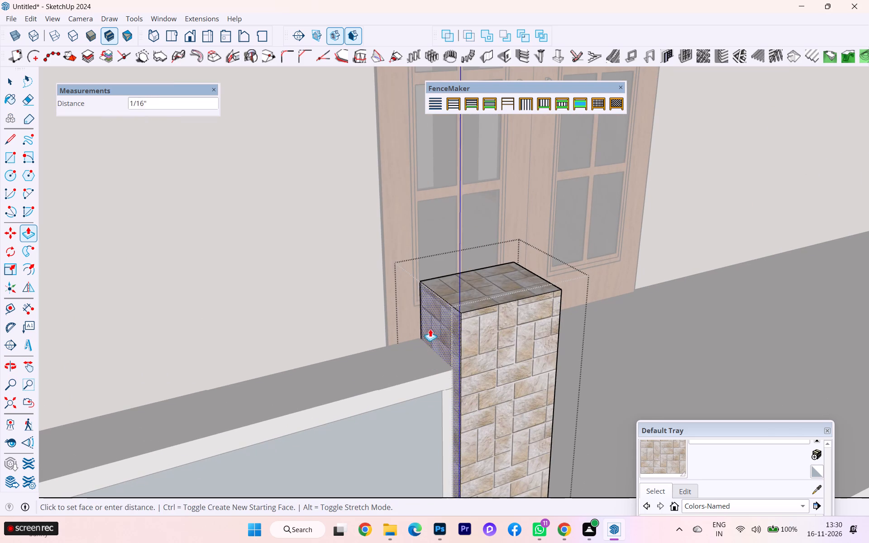
left_click(451, 371)
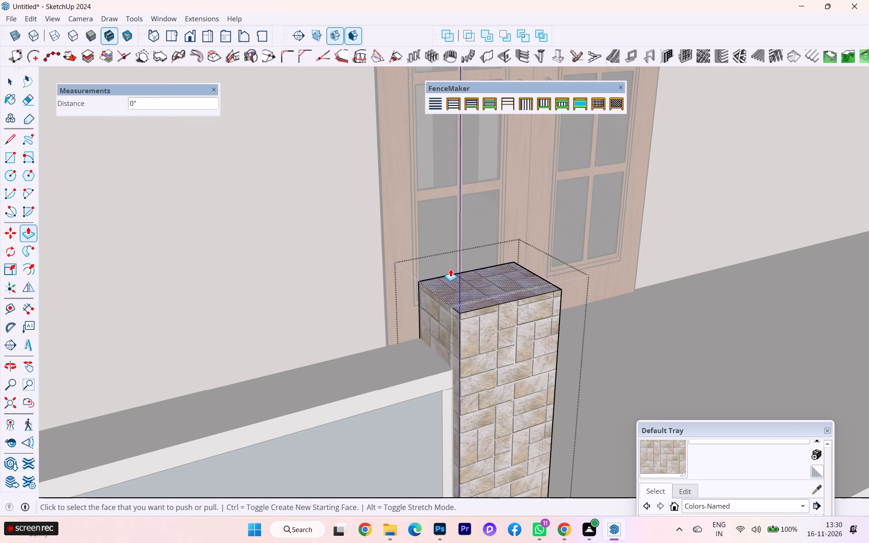
Inspect the pillar's fit against the boundary wall and plinth from top to base, then leave the group.
scroll(444, 263, "down", 1)
scroll(443, 263, "up", 1)
scroll(442, 262, "down", 2)
middle_click_drag(452, 287, 334, 276)
scroll(432, 243, "down", 5)
scroll(421, 225, "up", 1)
scroll(421, 225, "down", 2)
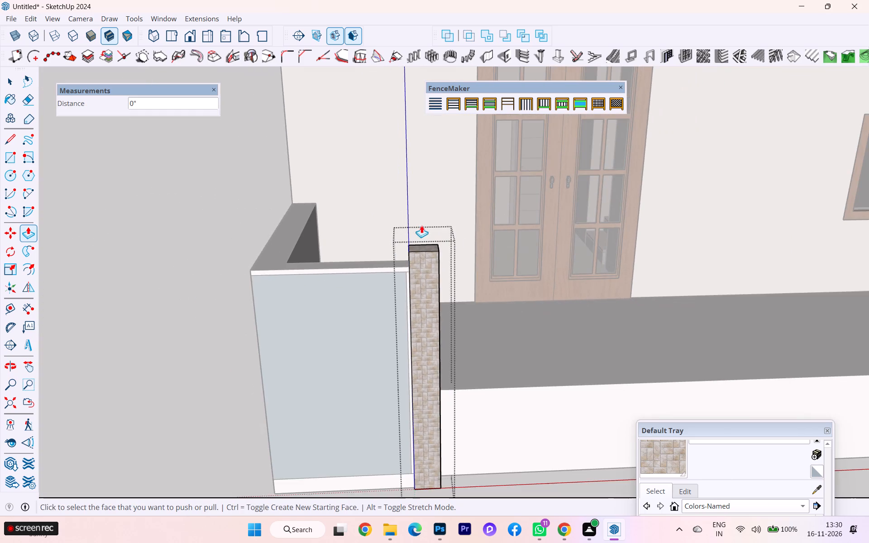
scroll(426, 224, "down", 2)
middle_click_drag(427, 336, 516, 312)
scroll(518, 415, "up", 2)
scroll(546, 430, "down", 1)
scroll(555, 434, "up", 2)
scroll(579, 443, "down", 1)
scroll(581, 443, "up", 2)
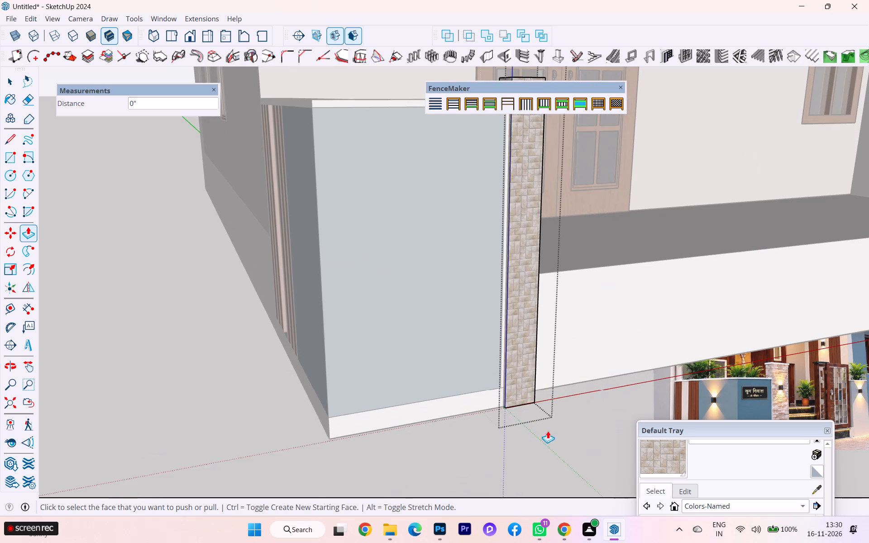
scroll(548, 431, "up", 3)
scroll(497, 412, "down", 1)
middle_click_drag(497, 412, 555, 424)
middle_click_drag(549, 427, 269, 417)
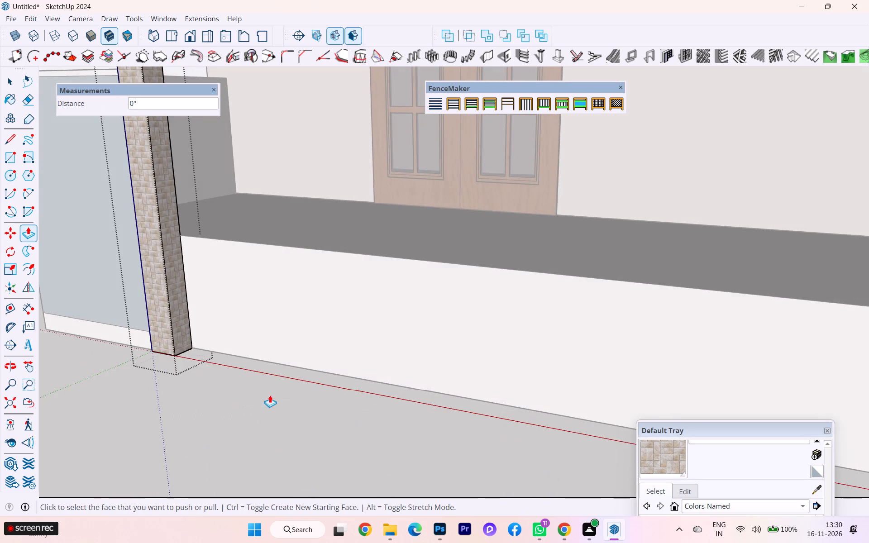
scroll(298, 383, "down", 2)
scroll(442, 310, "up", 2)
scroll(444, 310, "down", 3)
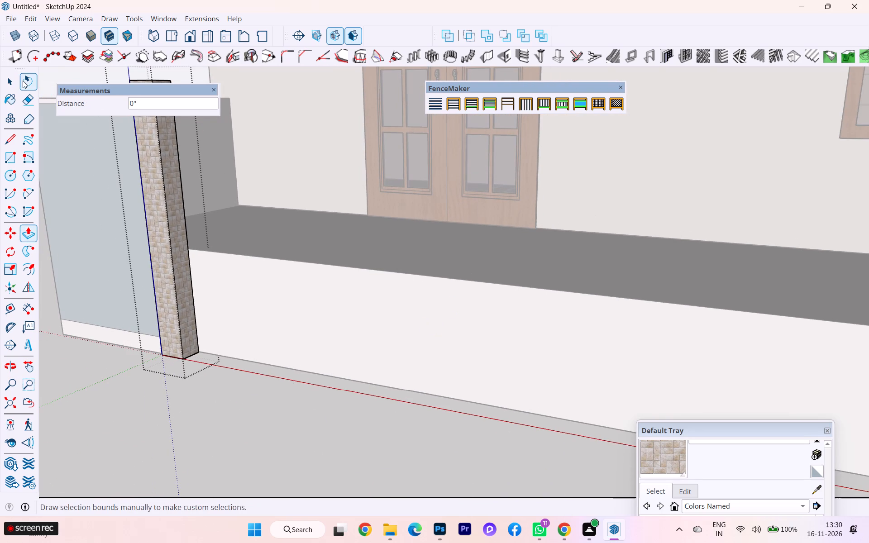
left_click(9, 81)
left_click(236, 379)
Examine the shortened pillar together with the boundary wall, porch and entrance door.
scroll(336, 391, "down", 4)
scroll(215, 278, "down", 1)
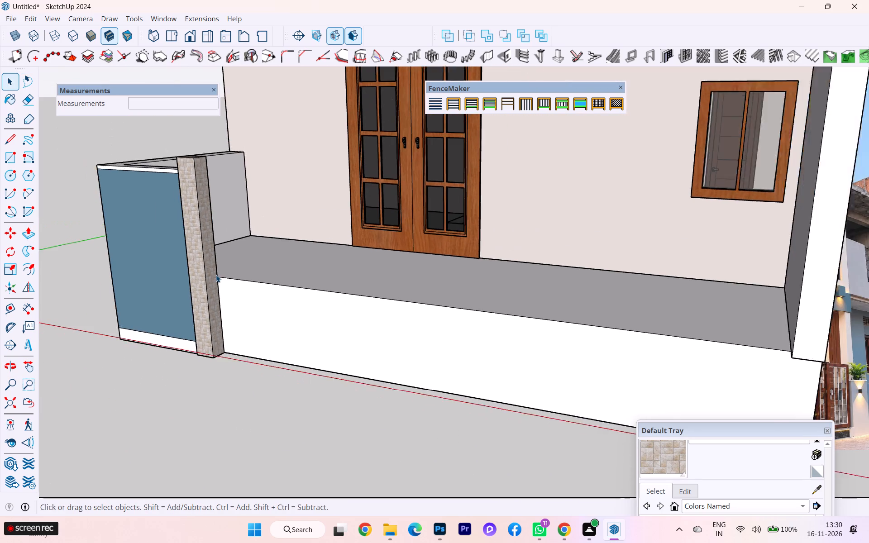
scroll(216, 275, "down", 1)
middle_click_drag(223, 286, 294, 324)
scroll(285, 288, "down", 2)
scroll(285, 288, "up", 1)
scroll(285, 287, "down", 2)
scroll(275, 283, "up", 2)
scroll(275, 283, "down", 1)
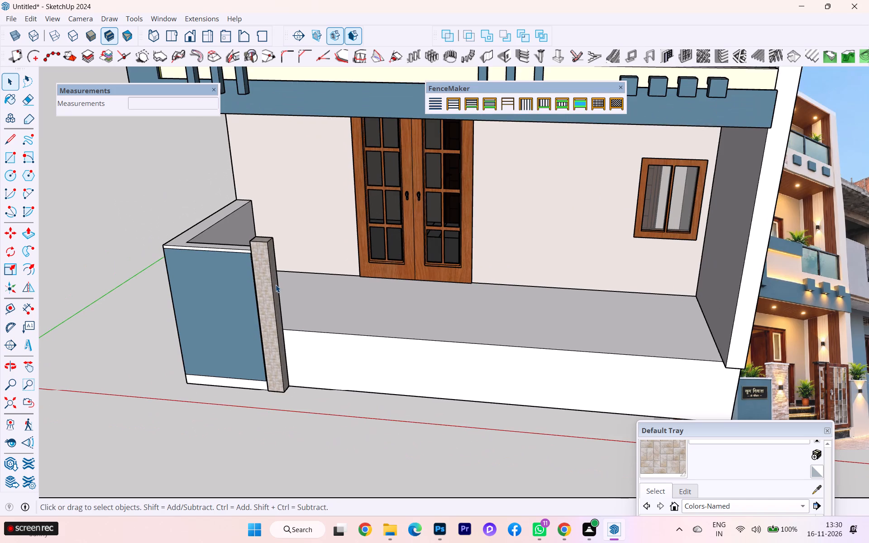
scroll(229, 257, "down", 3)
scroll(254, 258, "up", 3)
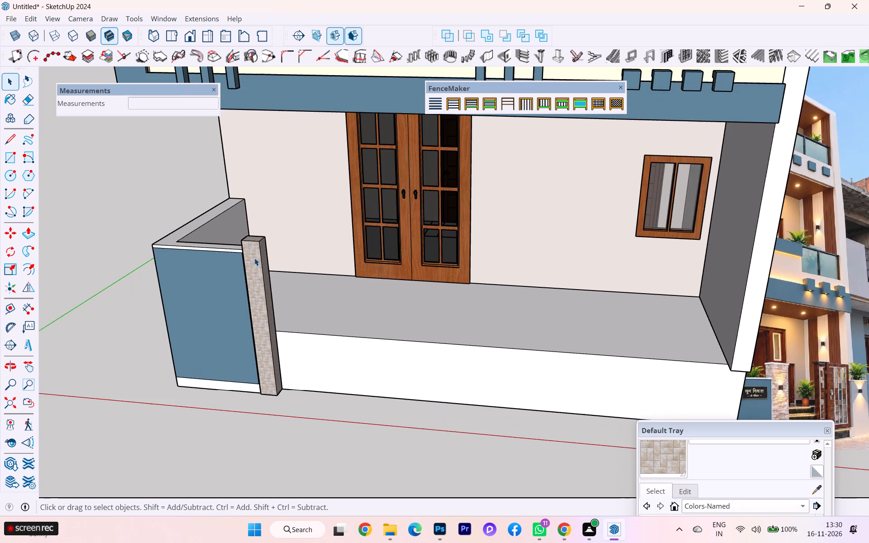
Inspect the stone-tiled pillar's top and its joint with the boundary wall from the front, porch side and rear.
scroll(254, 258, "up", 2)
scroll(253, 261, "down", 1)
middle_click_drag(252, 266, 396, 287)
scroll(395, 294, "down", 1)
scroll(395, 294, "up", 1)
scroll(395, 294, "down", 2)
scroll(395, 294, "up", 2)
scroll(395, 294, "down", 1)
scroll(395, 294, "up", 4)
scroll(403, 299, "down", 1)
scroll(403, 300, "up", 5)
scroll(404, 301, "down", 1)
scroll(404, 301, "up", 2)
middle_click_drag(416, 303, 468, 310)
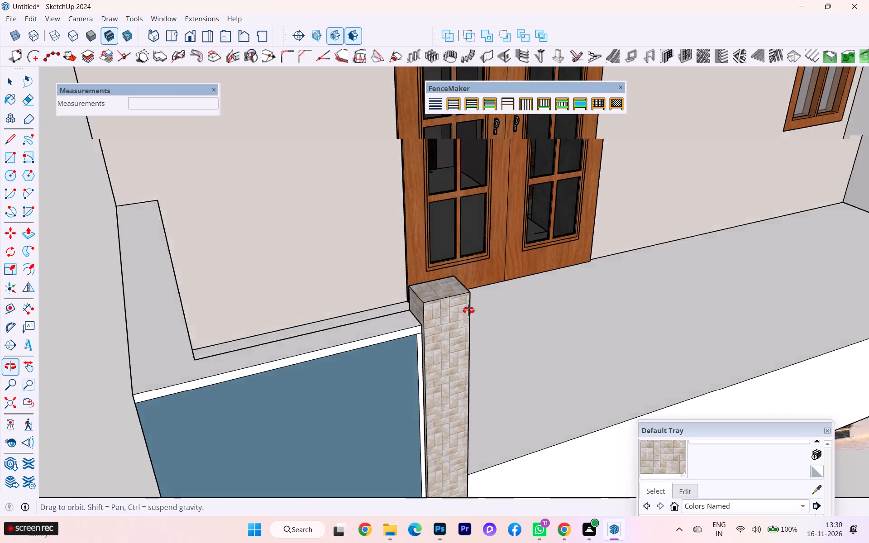
middle_click_drag(468, 310, 552, 313)
scroll(552, 313, "up", 11)
middle_click_drag(540, 313, 691, 281)
scroll(501, 285, "down", 1)
middle_click_drag(501, 285, 649, 278)
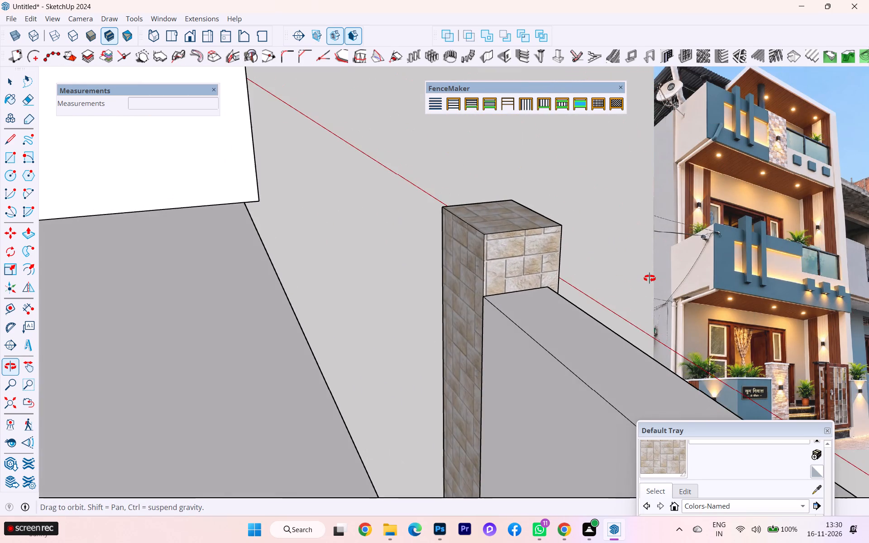
middle_click_drag(649, 278, 701, 275)
middle_click_drag(607, 306, 736, 259)
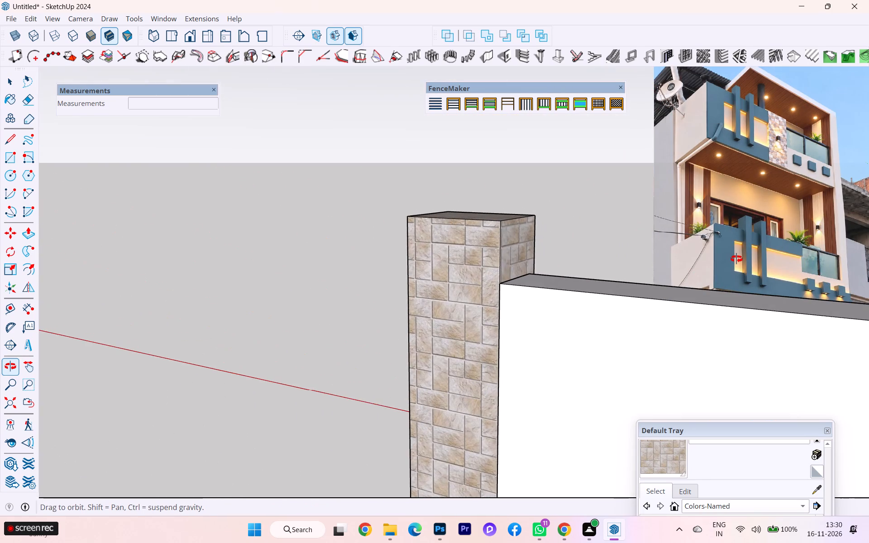
middle_click_drag(736, 259, 237, 330)
scroll(407, 264, "down", 5)
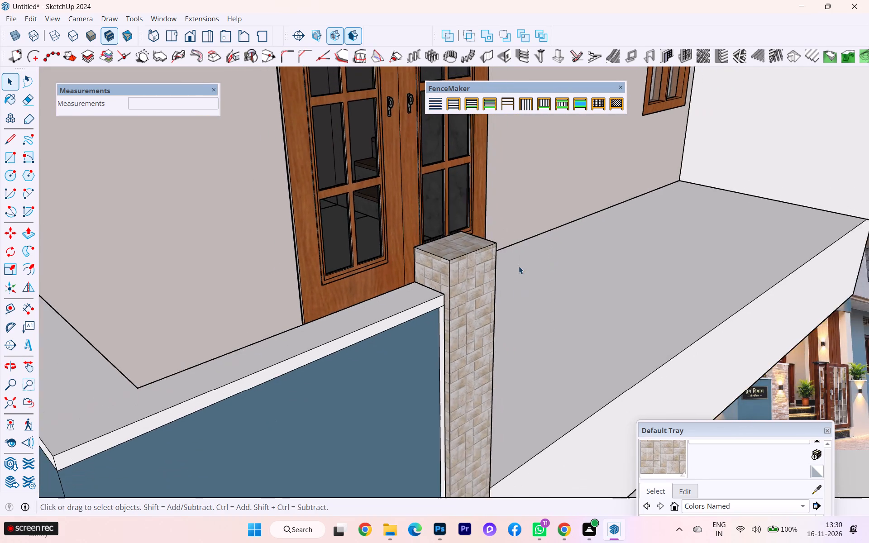
scroll(518, 267, "down", 1)
middle_click_drag(477, 283, 369, 292)
scroll(376, 239, "down", 11)
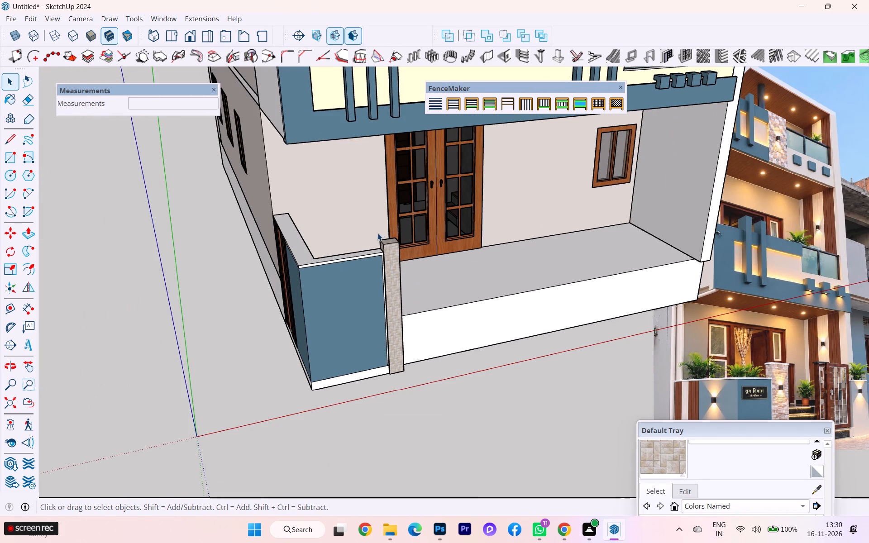
Examine the pillar and blue boundary wall panel together with the porch plinth from the front and side.
scroll(303, 270, "up", 4)
scroll(321, 262, "down", 1)
scroll(321, 262, "up", 1)
scroll(321, 262, "down", 4)
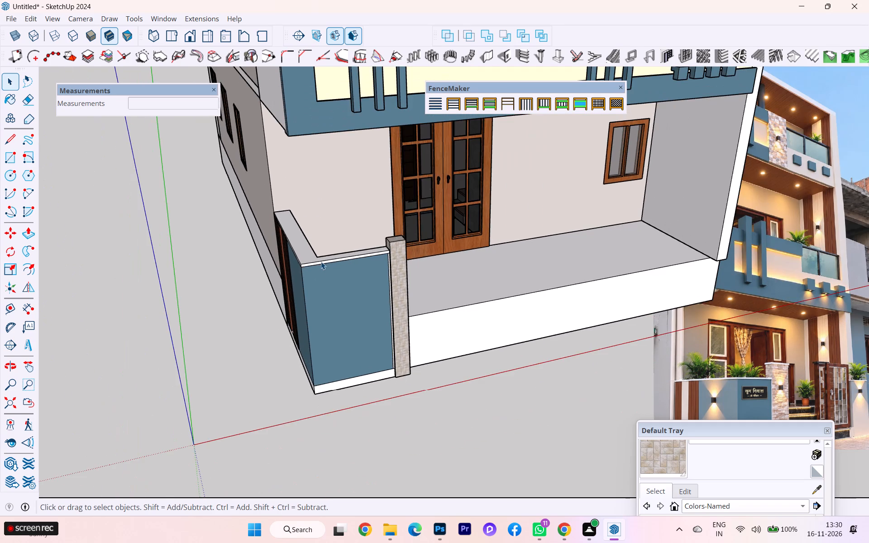
middle_click_drag(321, 262, 281, 225)
middle_click_drag(271, 211, 227, 196)
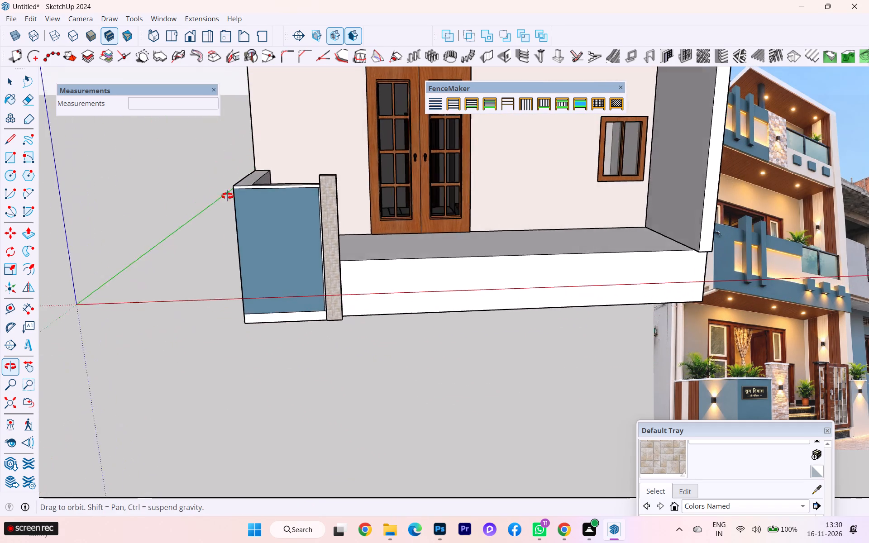
middle_click_drag(227, 196, 217, 195)
scroll(248, 207, "down", 1)
scroll(270, 201, "up", 4)
scroll(270, 201, "down", 1)
scroll(270, 201, "up", 1)
middle_click_drag(277, 222, 200, 252)
scroll(199, 243, "down", 2)
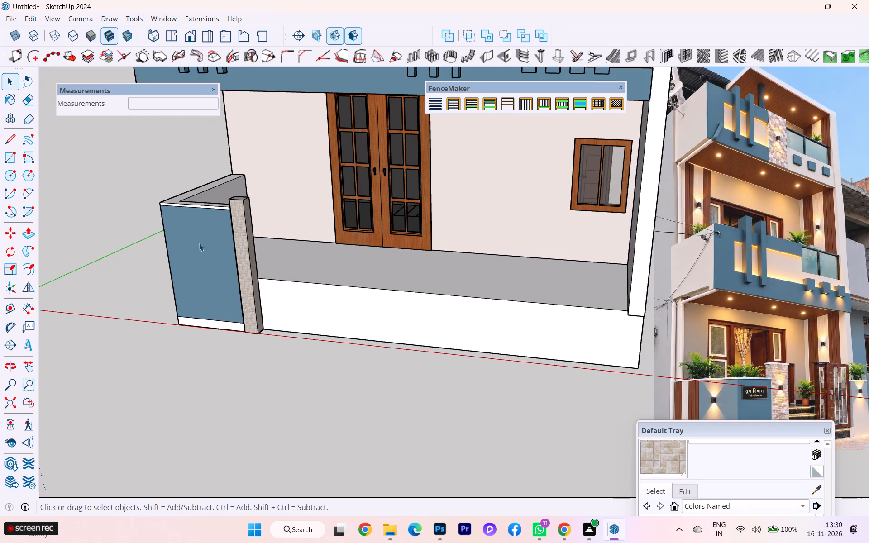
scroll(247, 236, "up", 5)
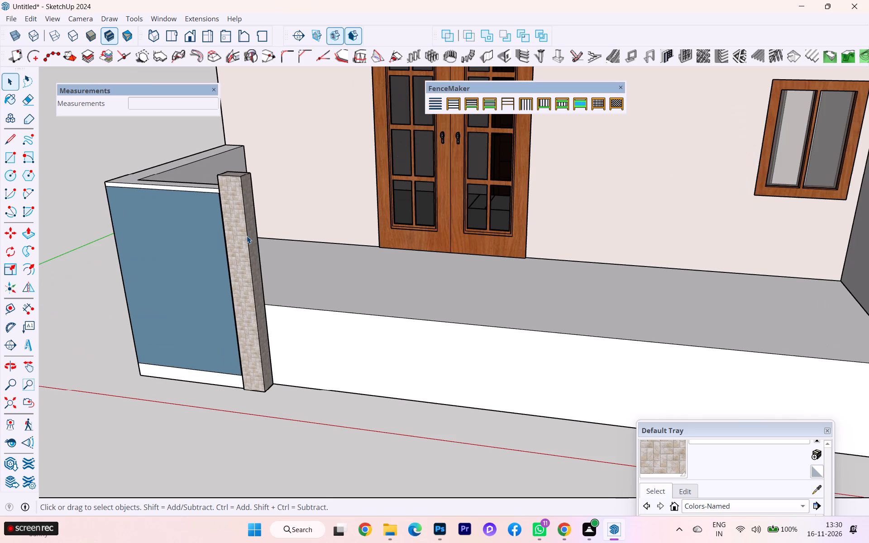
scroll(247, 233, "down", 5)
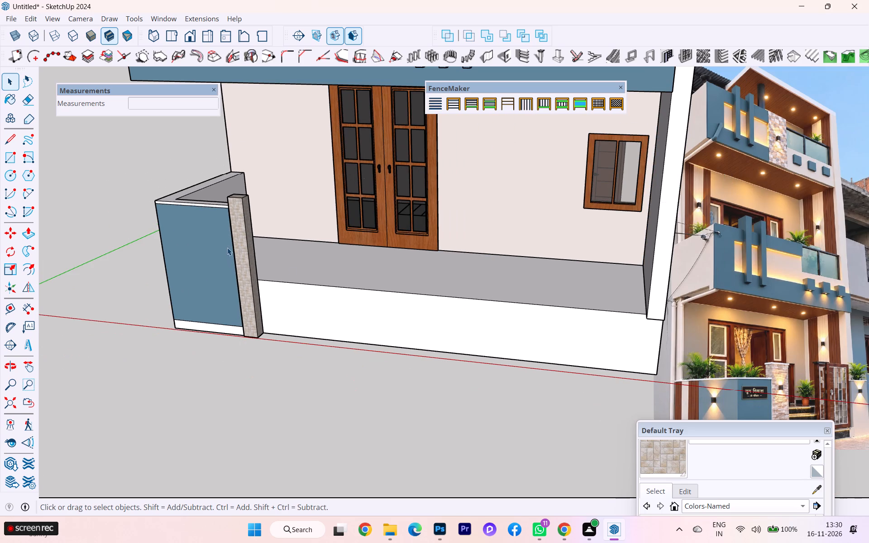
Move the Default Tray away from the reference photo to uncover its gate, nameplate wall and entrance steps.
left_click_drag(725, 428, 630, 389)
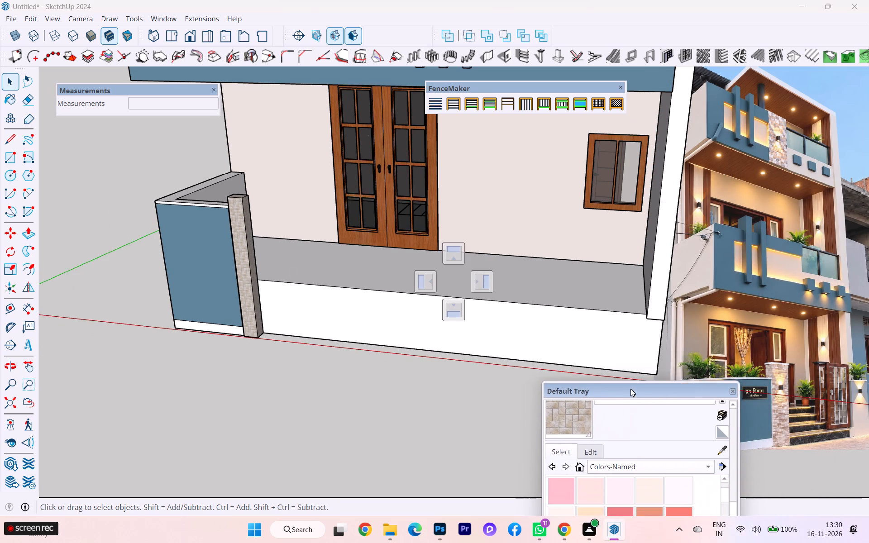
left_click_drag(630, 389, 569, 376)
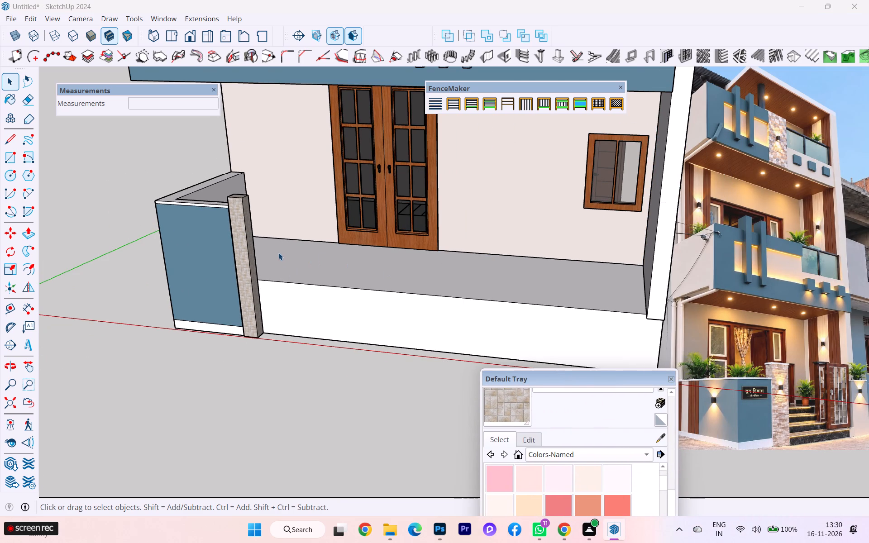
Examine the ground-floor porch, boundary wall and balcony from both sides and the front against the reference photo.
scroll(363, 250, "down", 2)
middle_click_drag(464, 256, 343, 262)
scroll(342, 259, "down", 3)
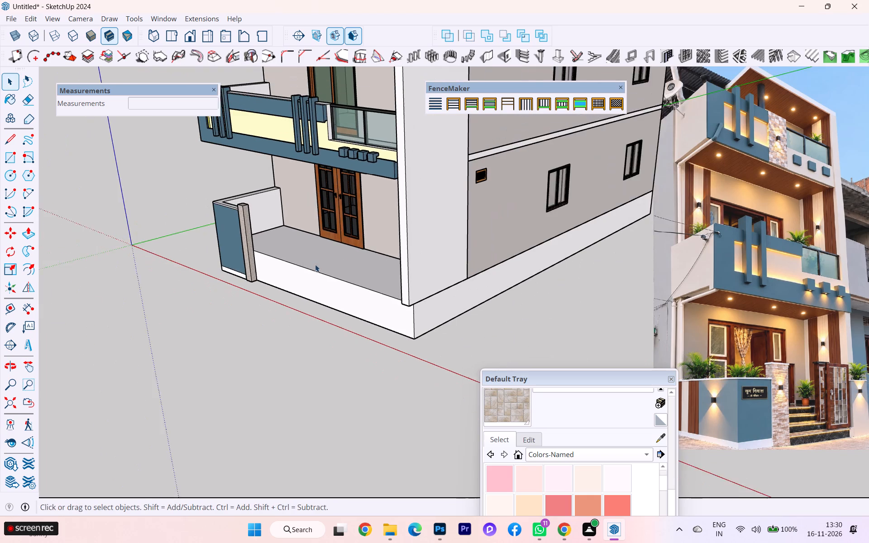
scroll(308, 266, "down", 1)
scroll(308, 266, "up", 1)
scroll(308, 266, "down", 1)
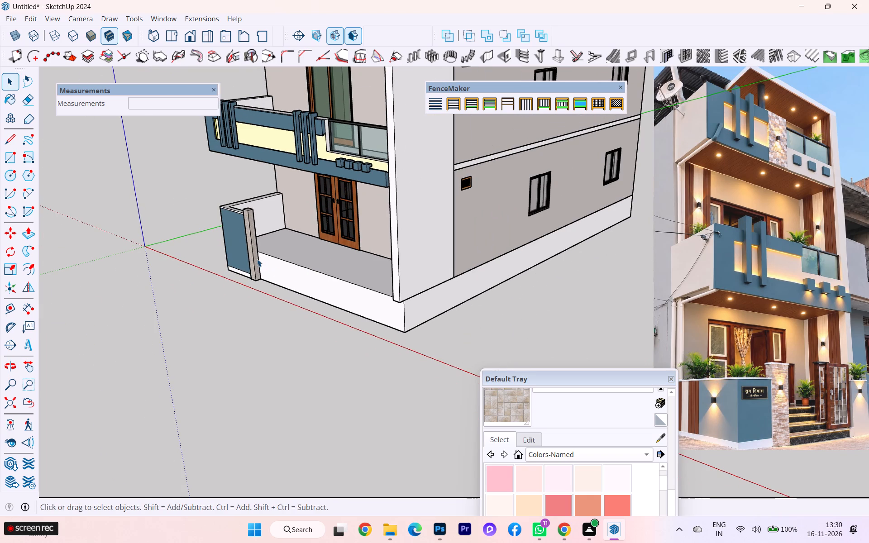
middle_click_drag(226, 259, 531, 289)
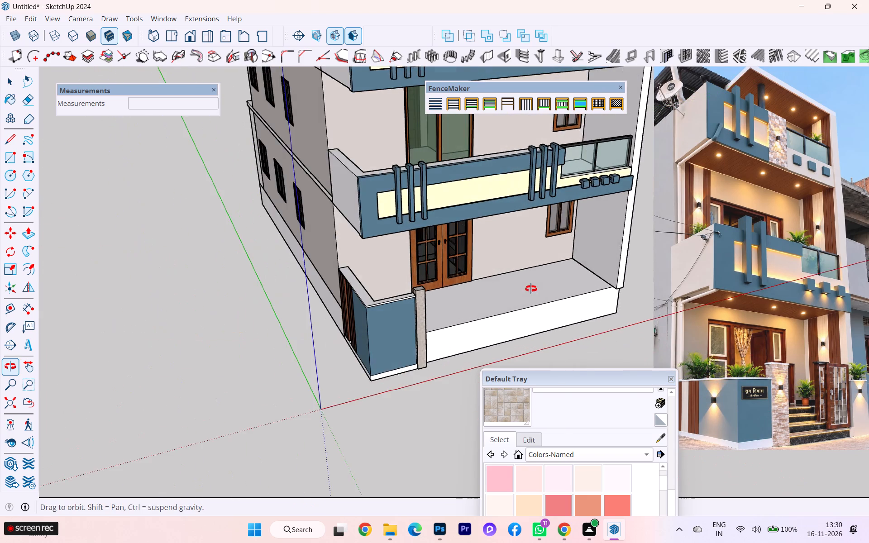
middle_click_drag(531, 289, 435, 288)
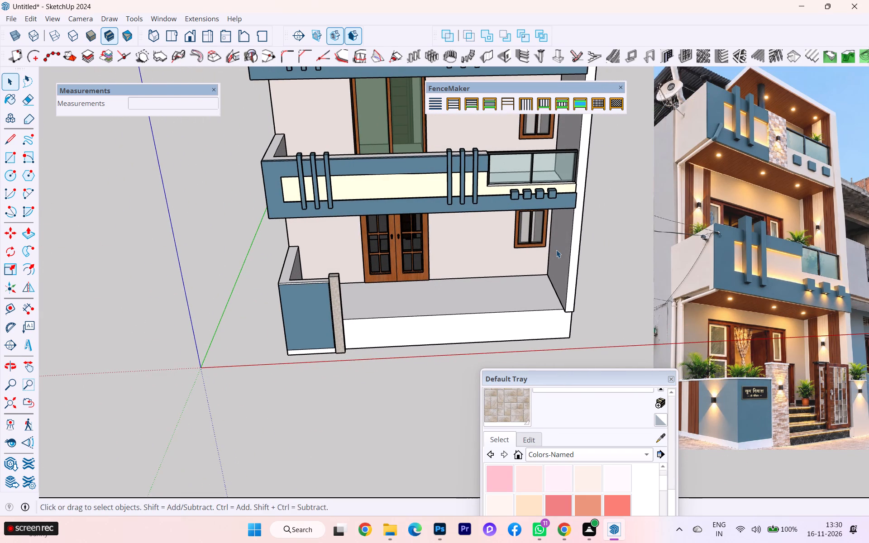
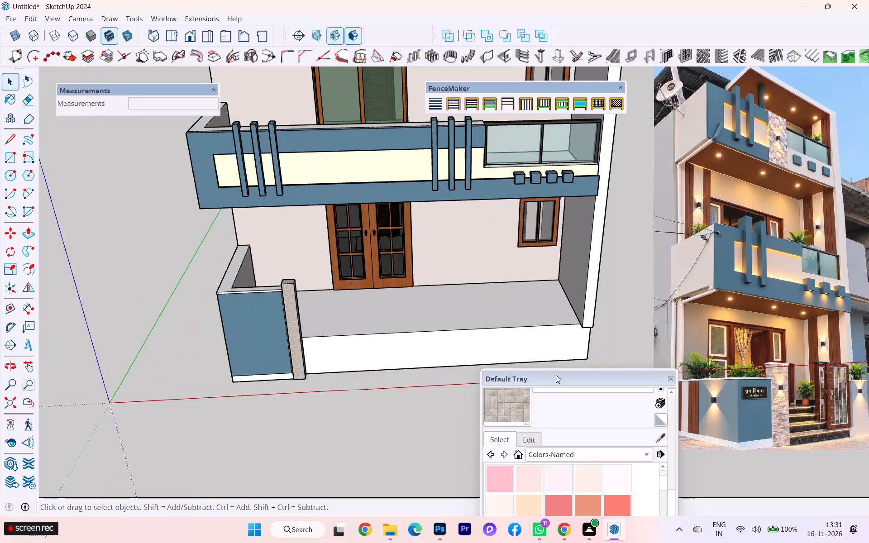
Collapse the Tags section of the Default Tray.
scroll(570, 416, "up", 8)
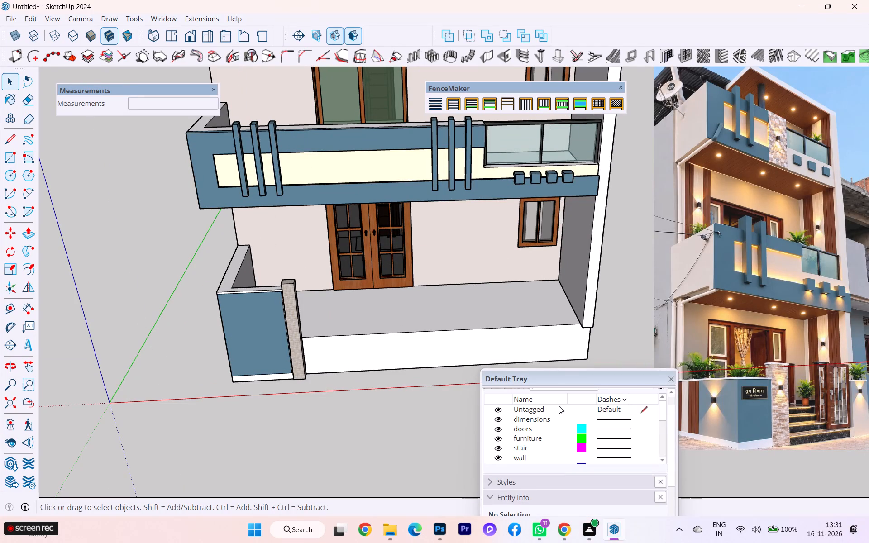
scroll(516, 479, "down", 3)
scroll(514, 476, "up", 2)
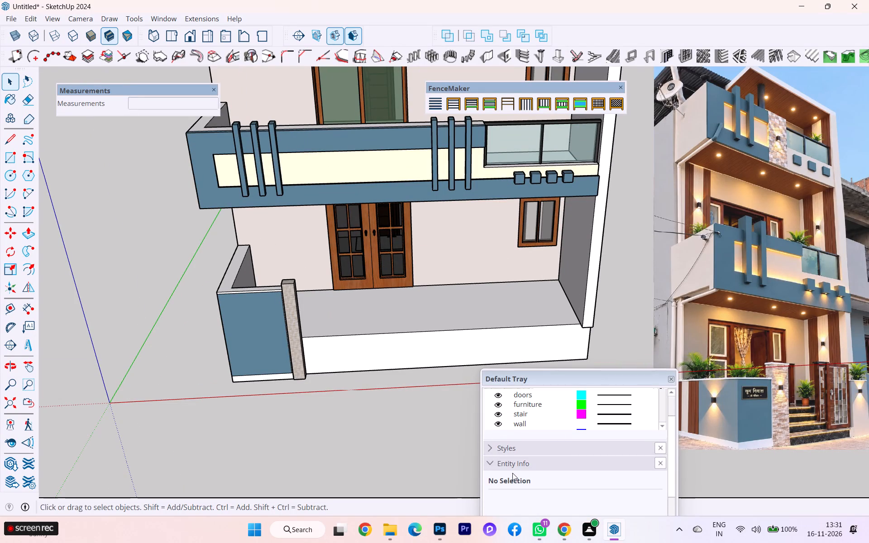
scroll(512, 473, "down", 2)
scroll(511, 471, "up", 2)
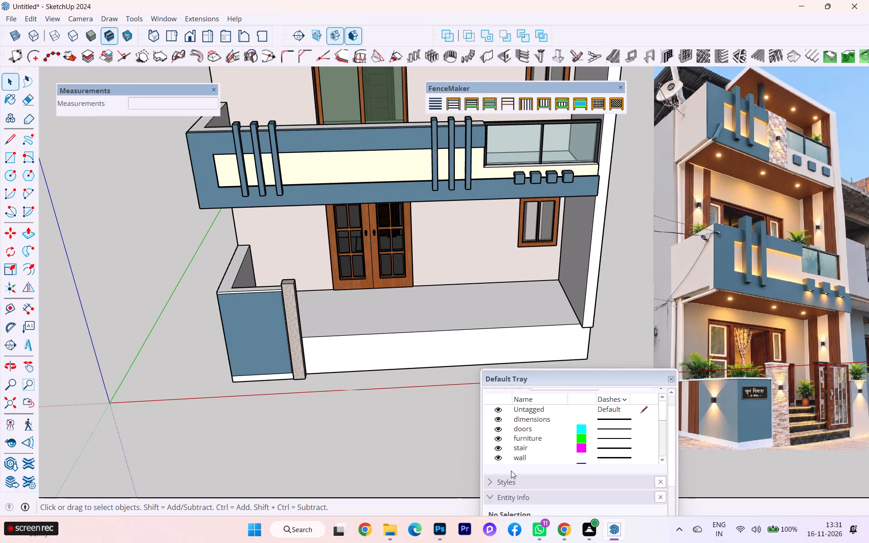
scroll(511, 471, "up", 2)
left_click(490, 397)
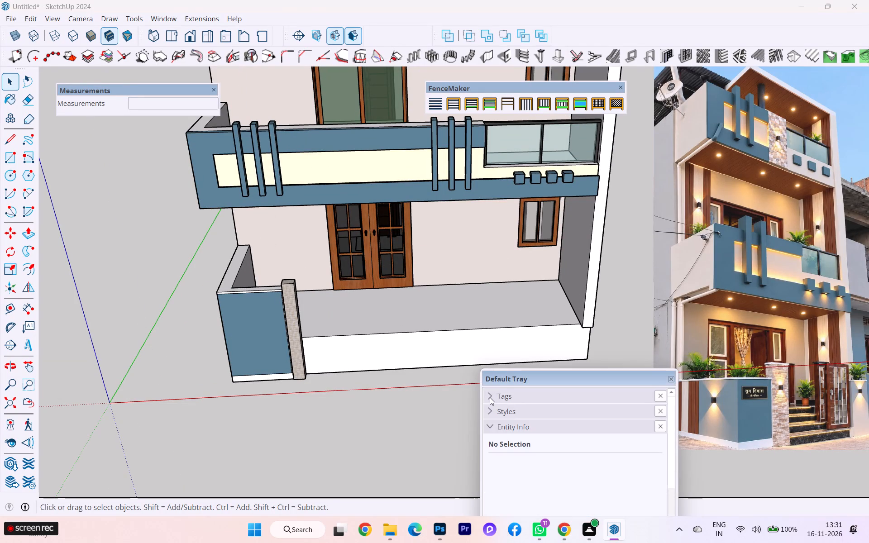
Collapse the Materials and Entity Info sections of the Default Tray.
scroll(509, 411, "up", 2)
scroll(510, 413, "down", 1)
scroll(510, 413, "up", 2)
scroll(562, 403, "up", 3)
left_click_drag(582, 379, 581, 367)
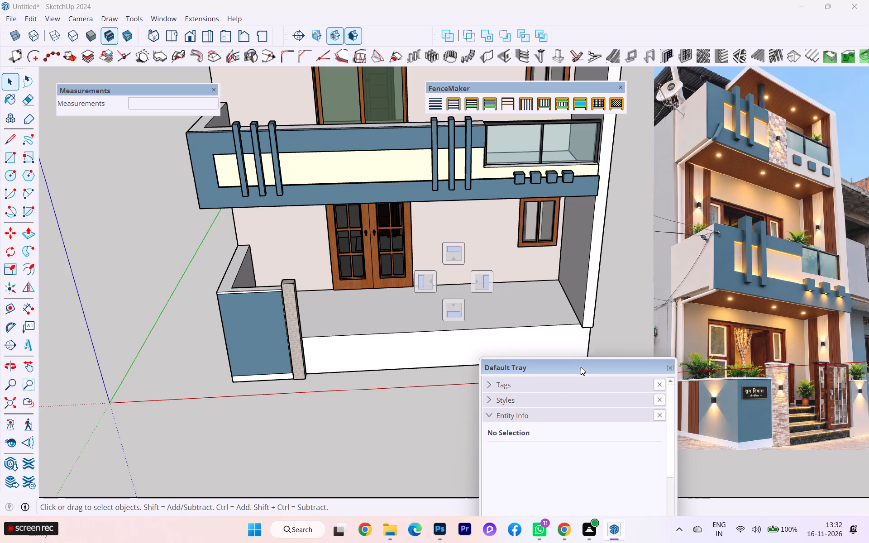
left_click_drag(581, 367, 582, 356)
scroll(564, 443, "up", 2)
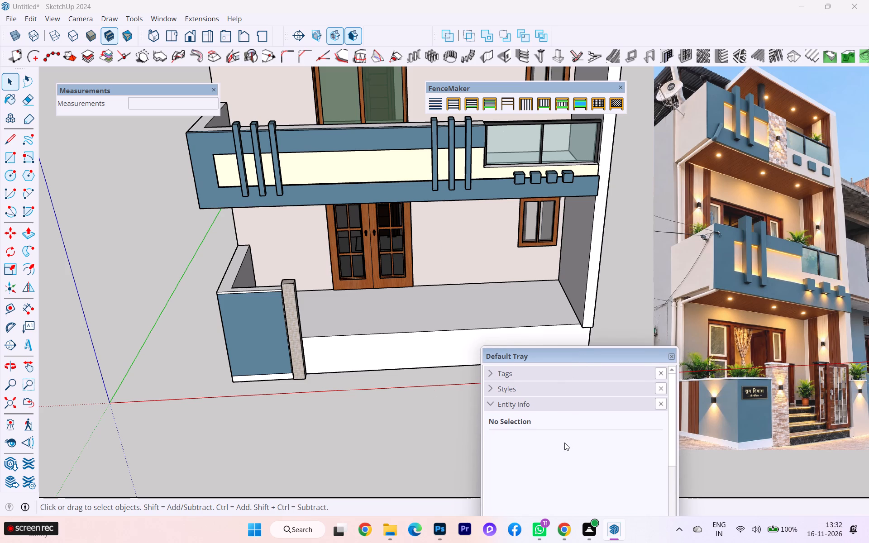
scroll(564, 443, "up", 1)
scroll(563, 441, "down", 4)
scroll(562, 440, "up", 1)
left_click(492, 443)
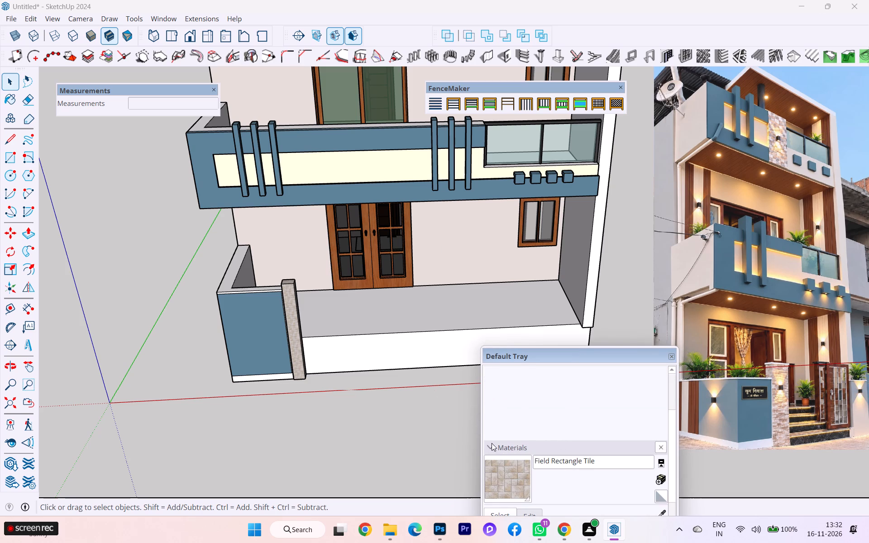
scroll(538, 433, "up", 3)
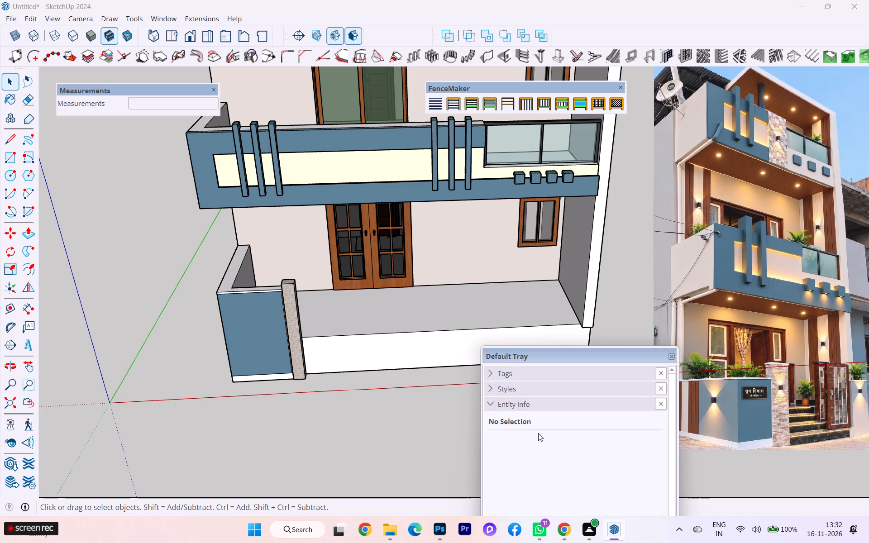
left_click(495, 403)
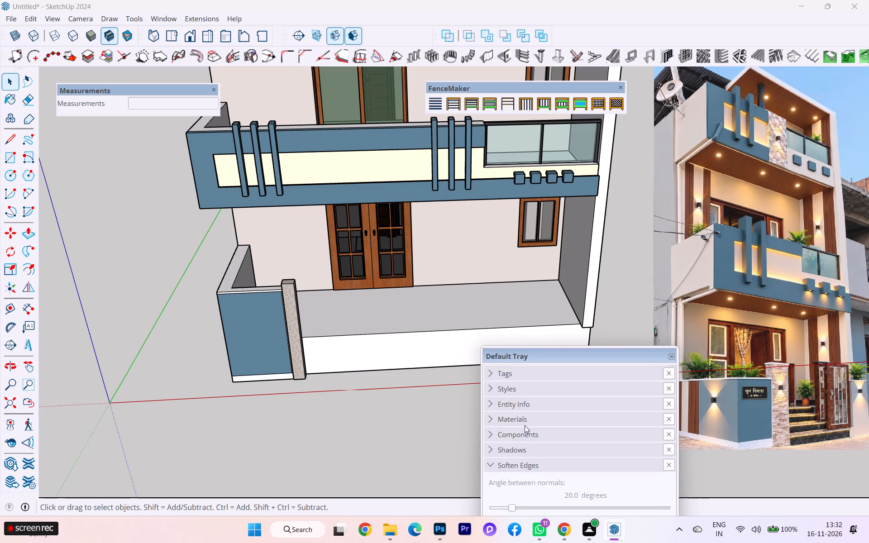
Move the collapsed Default Tray lower down, leaving the reference photo's gate and nameplate wall uncovered.
left_click_drag(579, 353, 649, 372)
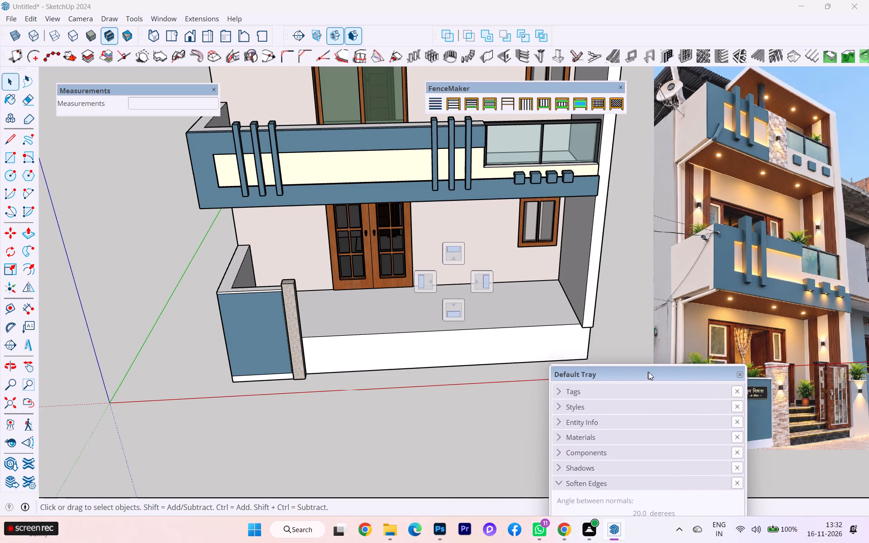
left_click_drag(649, 372, 616, 396)
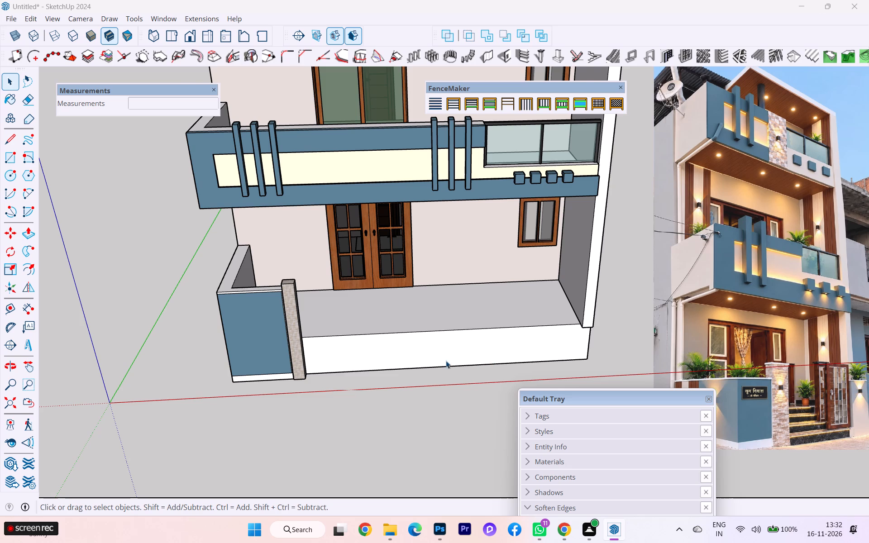
Examine the porch plinth, boundary wall and windowed side of the house from the front corner and the side.
scroll(448, 347, "up", 2)
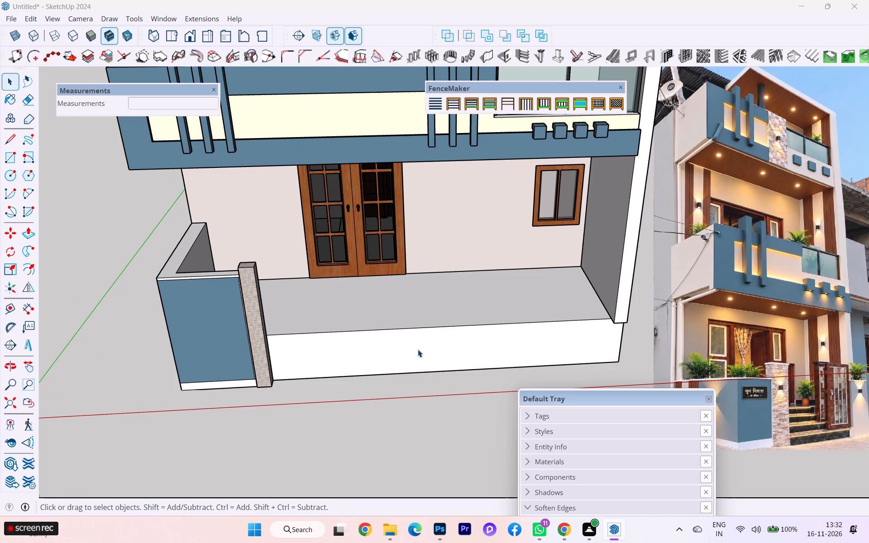
middle_click_drag(488, 372, 389, 386)
scroll(314, 384, "up", 2)
scroll(222, 388, "down", 1)
scroll(222, 388, "up", 1)
scroll(222, 388, "down", 3)
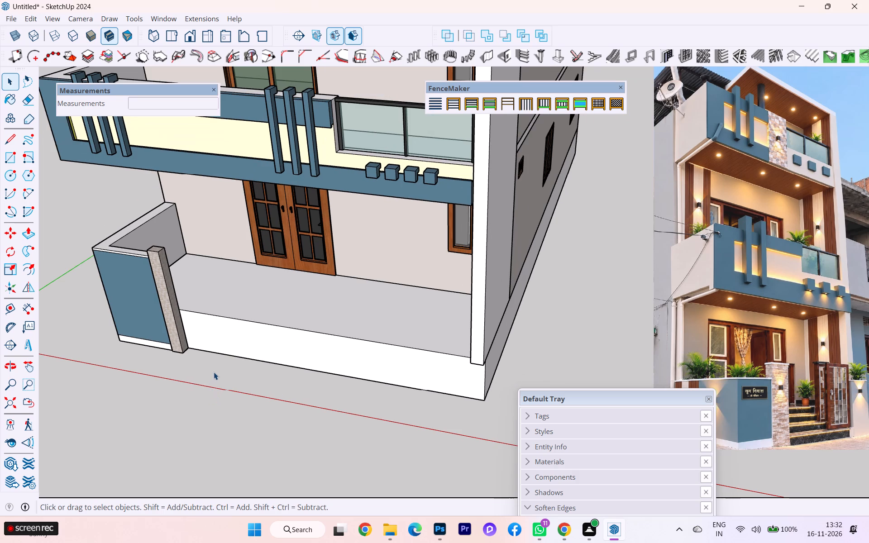
scroll(237, 350, "down", 1)
scroll(238, 351, "up", 2)
scroll(243, 354, "down", 1)
scroll(283, 376, "down", 1)
middle_click_drag(283, 377, 269, 346)
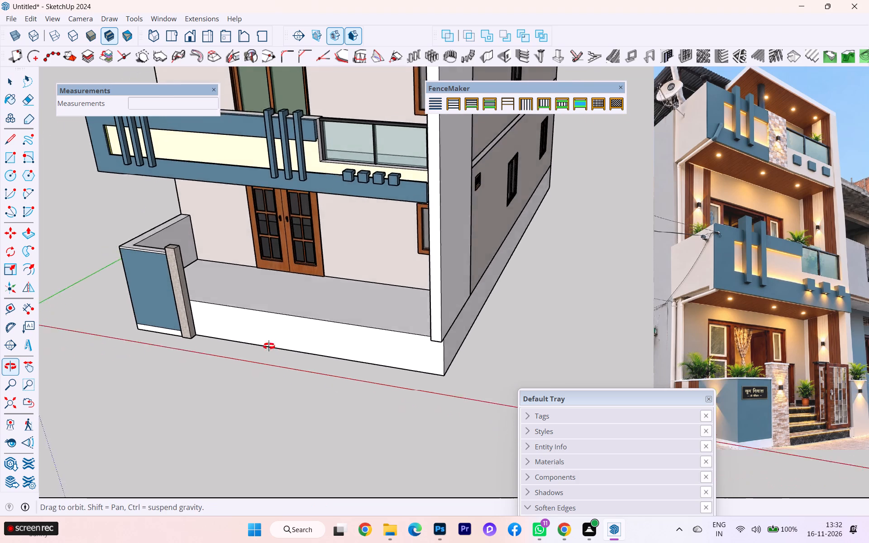
middle_click_drag(269, 346, 99, 344)
scroll(294, 347, "down", 9)
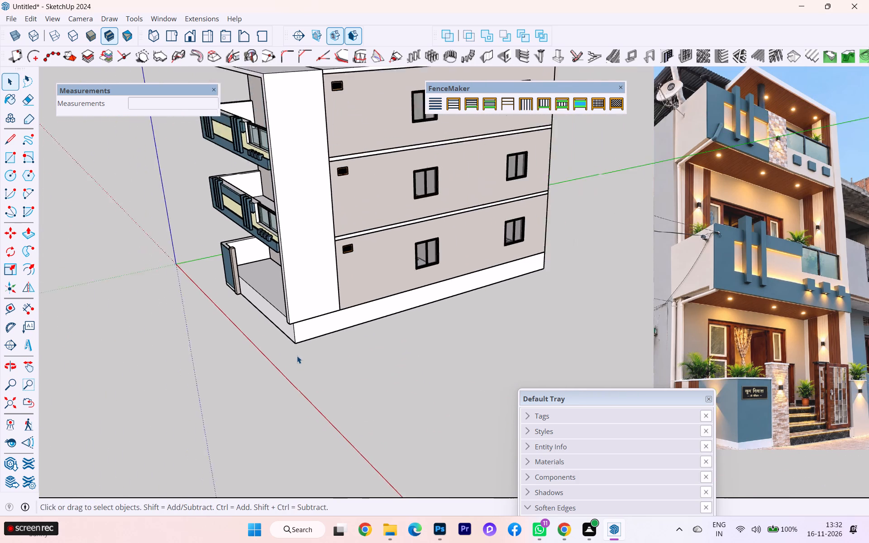
scroll(297, 356, "up", 1)
scroll(297, 356, "down", 5)
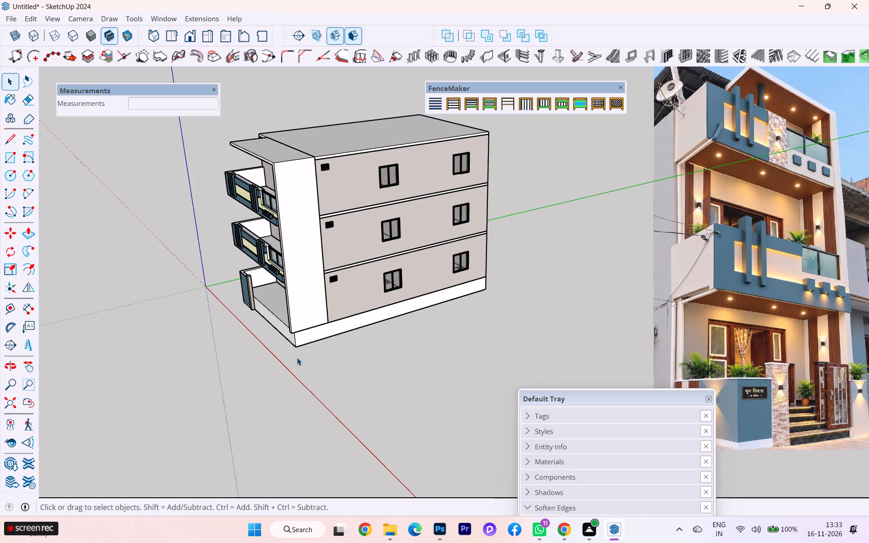
scroll(334, 316, "up", 3)
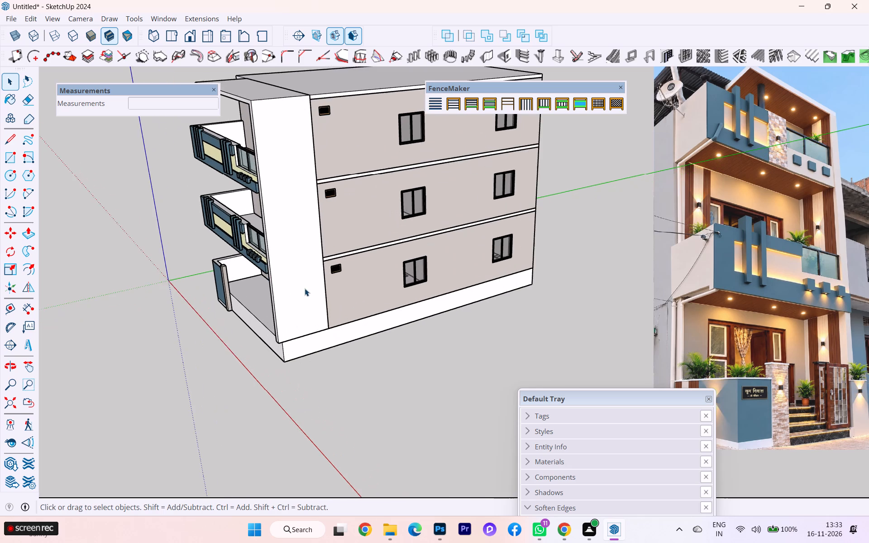
scroll(267, 317, "down", 1)
middle_click_drag(278, 332, 293, 338)
scroll(391, 304, "up", 3)
scroll(320, 329, "up", 4)
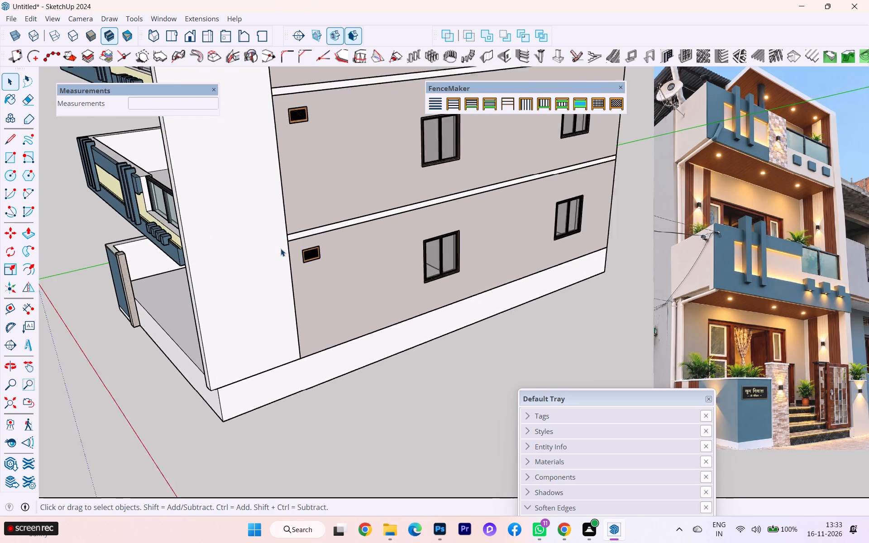
scroll(281, 248, "up", 1)
Select the white side wall frame group to check its extent around the facade, and clear the selection.
left_click(289, 233)
scroll(288, 239, "up", 2)
left_click(288, 246)
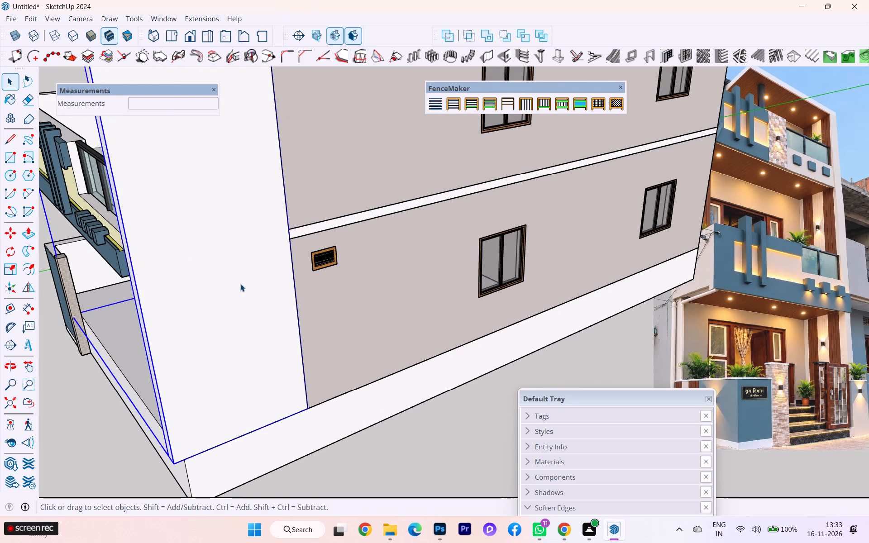
scroll(255, 298, "down", 2)
scroll(261, 306, "up", 2)
scroll(143, 338, "down", 7)
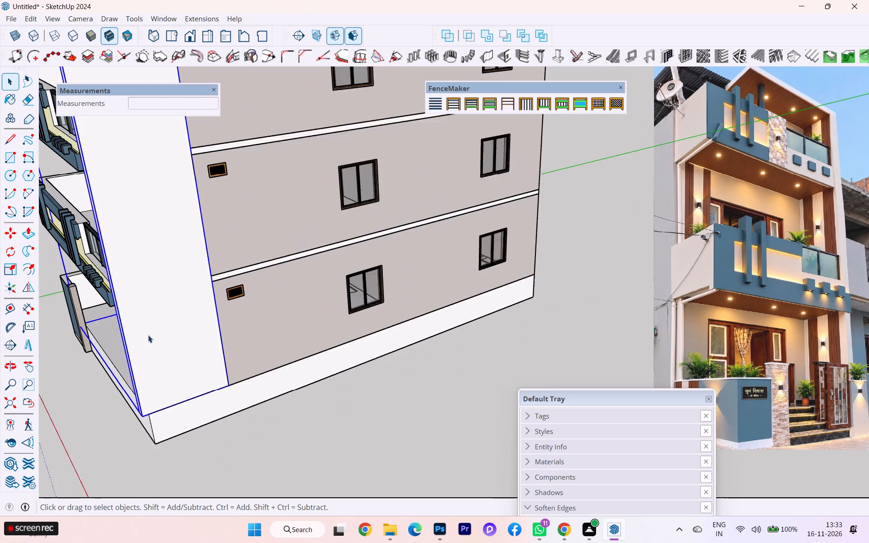
scroll(205, 281, "down", 3)
middle_click_drag(186, 413, 299, 402)
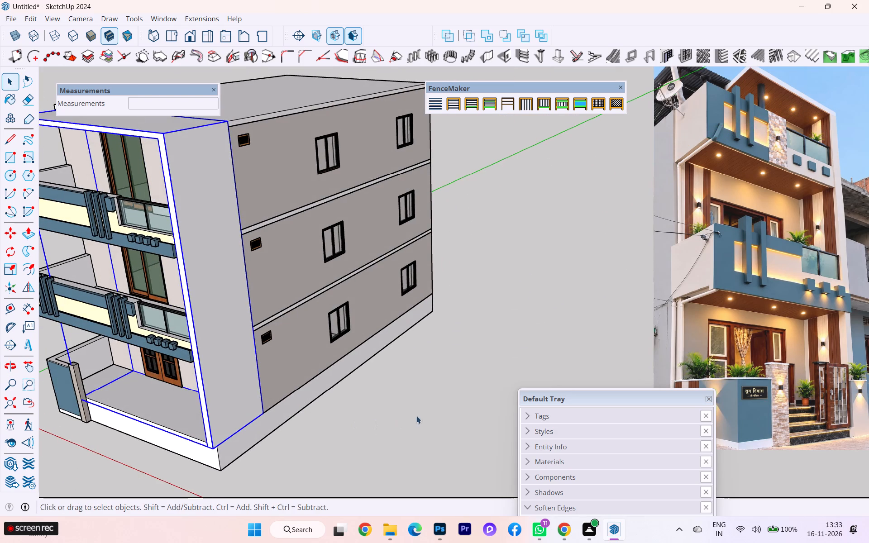
left_click(427, 413)
Examine the whole three-storey facade from the front corner and straight on against the reference photo.
scroll(436, 278, "down", 5)
scroll(243, 386, "up", 2)
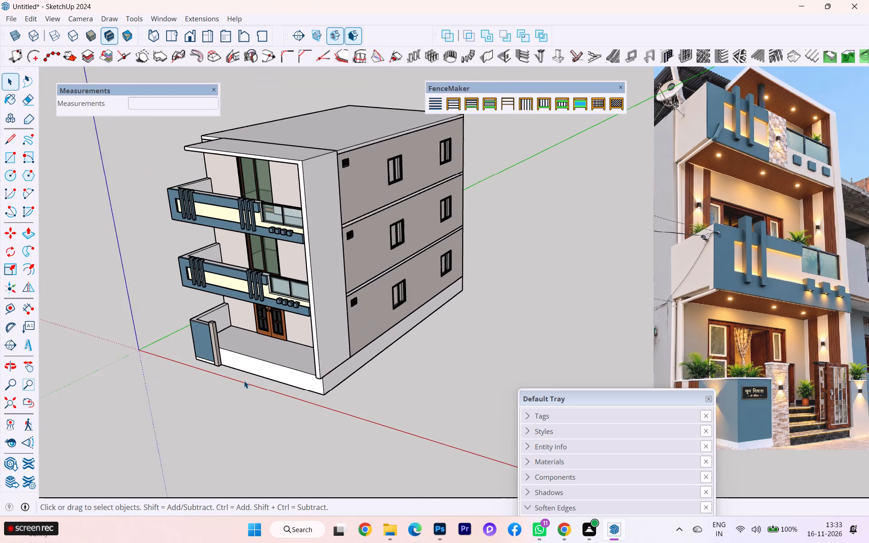
scroll(244, 381, "up", 2)
scroll(233, 391, "down", 2)
middle_click_drag(177, 390, 245, 389)
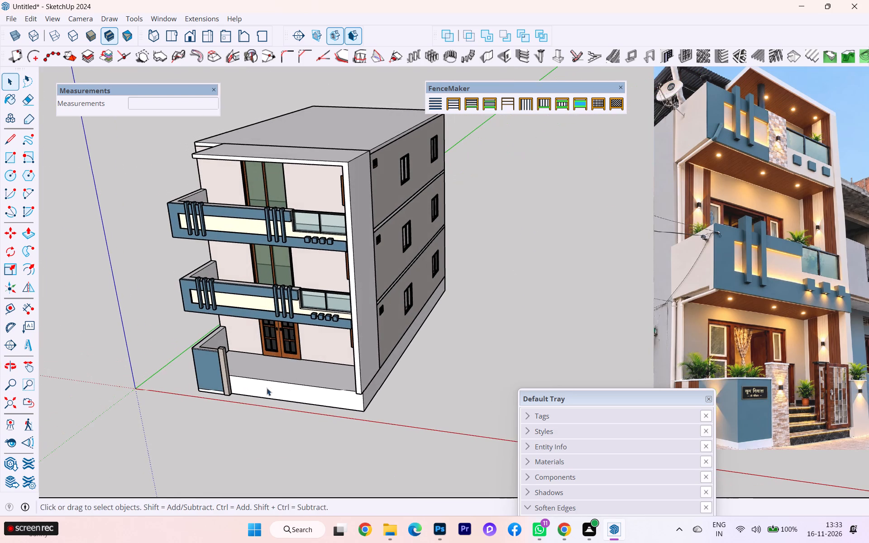
scroll(122, 373, "down", 1)
middle_click_drag(149, 370, 191, 367)
scroll(209, 372, "down", 2)
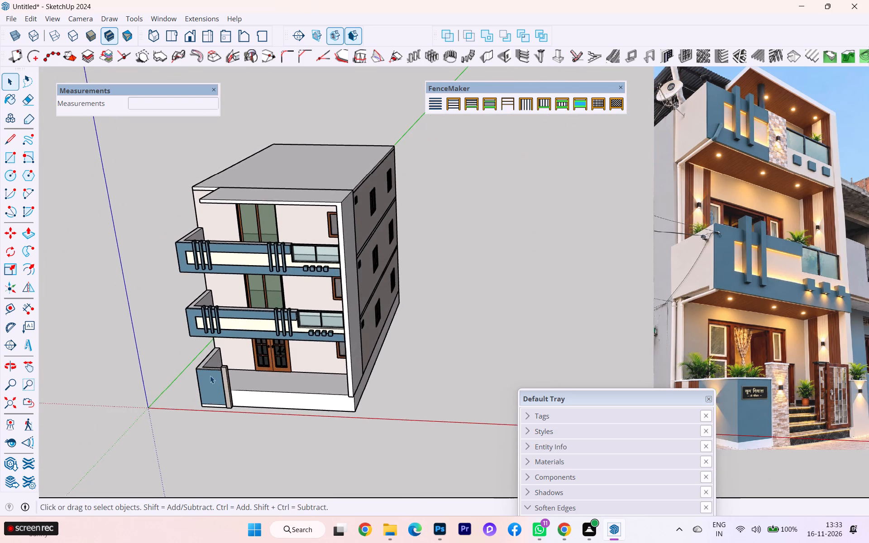
scroll(210, 376, "down", 2)
middle_click_drag(222, 367, 270, 282)
middle_click_drag(292, 197, 295, 193)
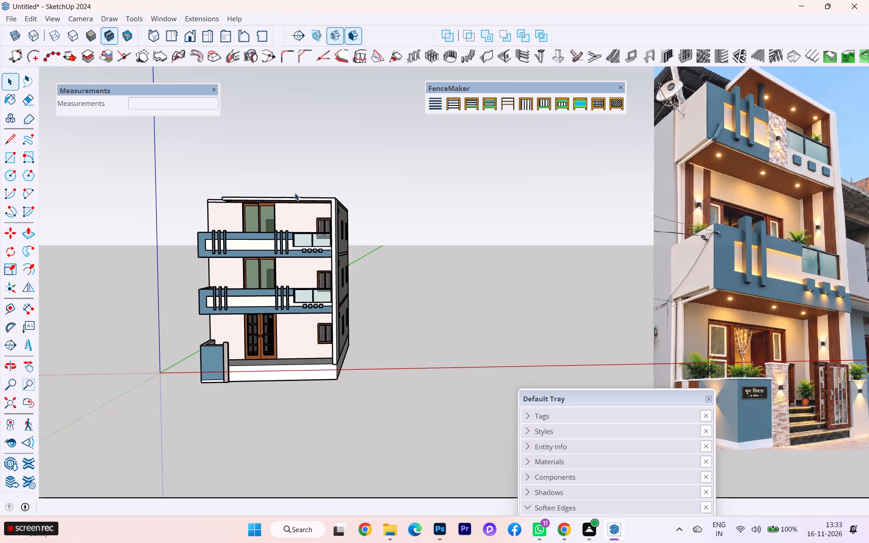
scroll(263, 259, "down", 1)
Open the frame group containing the top-floor roof canopy for editing, viewed from below.
middle_click_drag(250, 303, 258, 284)
scroll(246, 203, "up", 11)
middle_click_drag(204, 196, 223, 142)
scroll(223, 142, "up", 5)
middle_click_drag(231, 156, 250, 181)
scroll(248, 160, "up", 4)
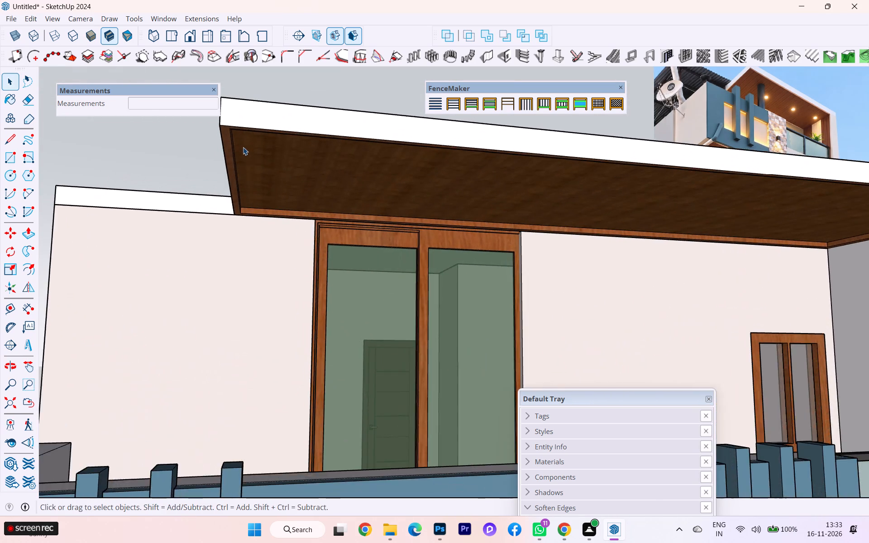
scroll(243, 147, "up", 2)
left_click(225, 128)
left_click(224, 126)
scroll(224, 126, "up", 3)
scroll(224, 126, "down", 3)
scroll(224, 126, "up", 2)
scroll(224, 126, "down", 1)
scroll(224, 126, "up", 2)
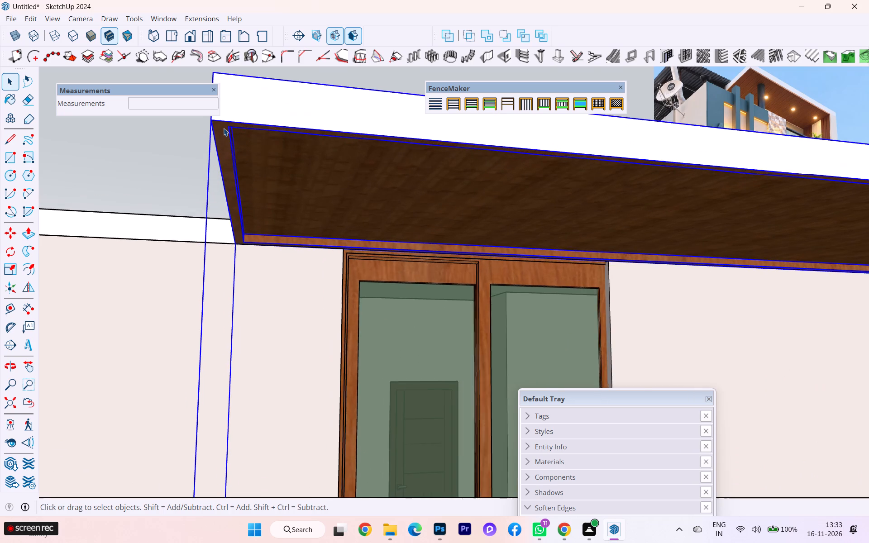
scroll(224, 128, "up", 2)
double_click(222, 131)
Pull the wood border face around the underside of the top-floor canopy downward by about 3/8", leaving group editing when done.
left_click(222, 129)
left_click(222, 128)
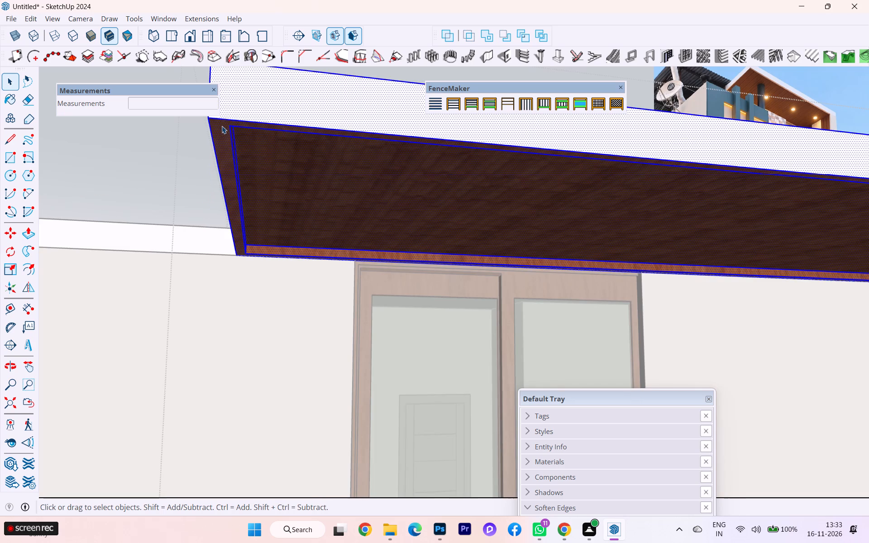
left_click(222, 124)
scroll(221, 122, "up", 3)
scroll(226, 140, "down", 3)
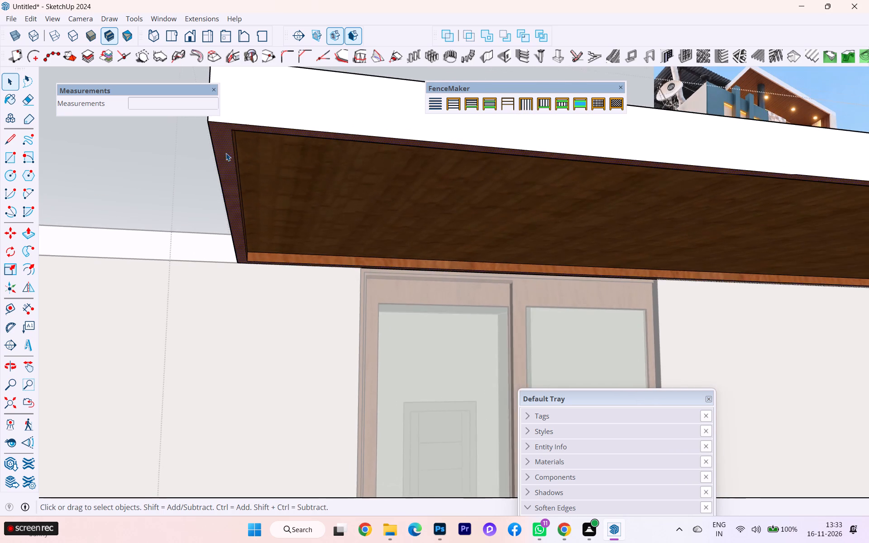
scroll(226, 153, "down", 3)
scroll(190, 184, "up", 2)
scroll(185, 185, "down", 3)
scroll(167, 192, "up", 5)
scroll(167, 193, "down", 5)
scroll(166, 207, "up", 1)
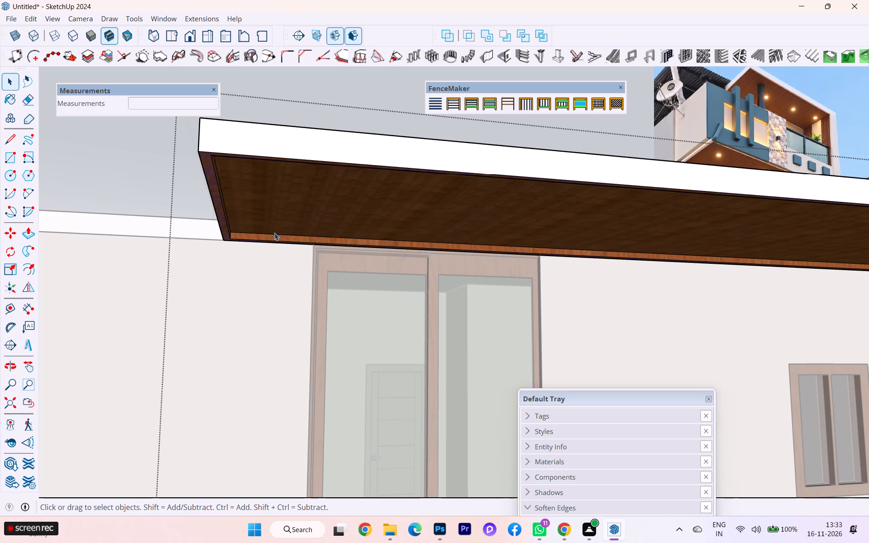
scroll(277, 234, "up", 1)
scroll(277, 234, "down", 5)
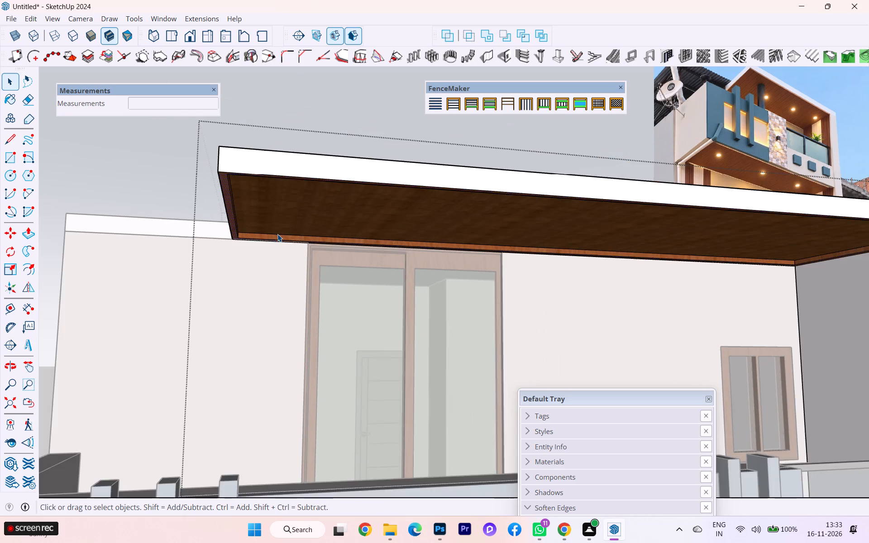
scroll(277, 234, "down", 4)
scroll(276, 235, "up", 5)
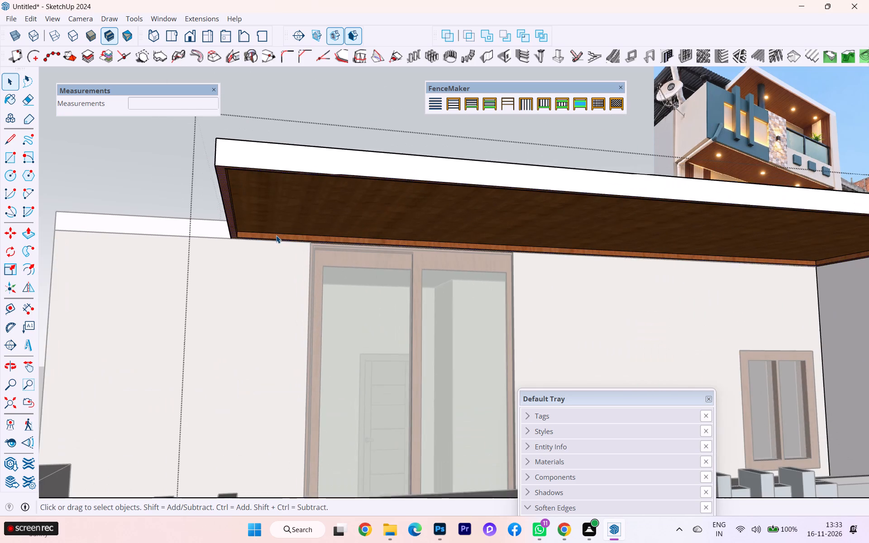
middle_click_drag(276, 235, 289, 183)
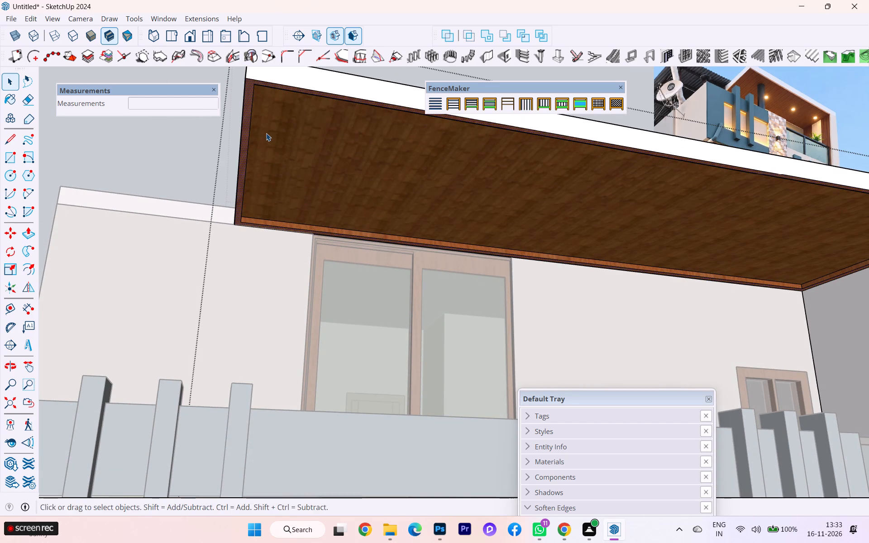
key("p")
key("Return")
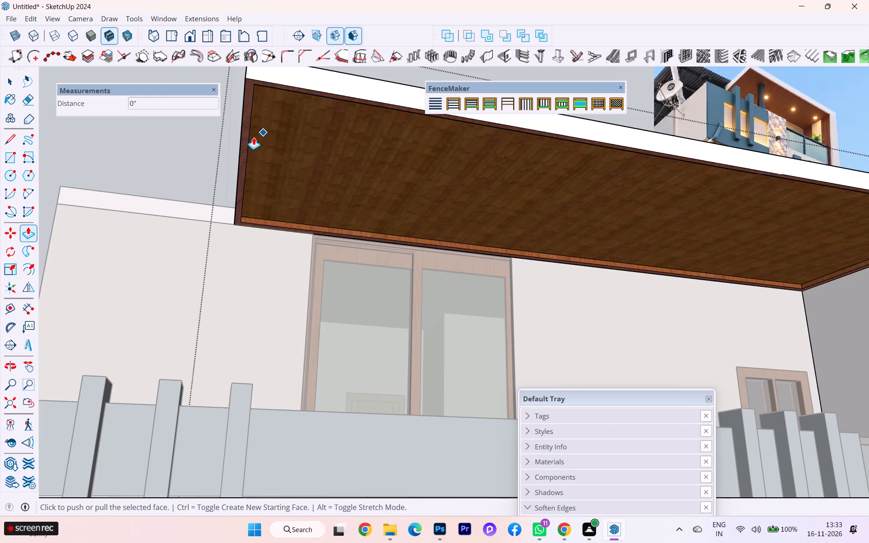
left_click(245, 135)
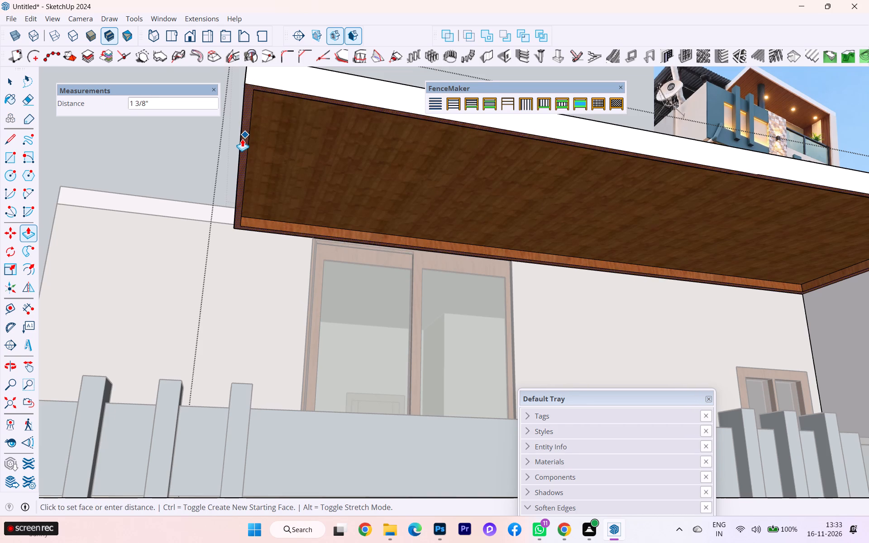
left_click(240, 136)
scroll(233, 185, "down", 2)
scroll(231, 191, "up", 2)
scroll(230, 192, "down", 1)
middle_click_drag(233, 200, 239, 214)
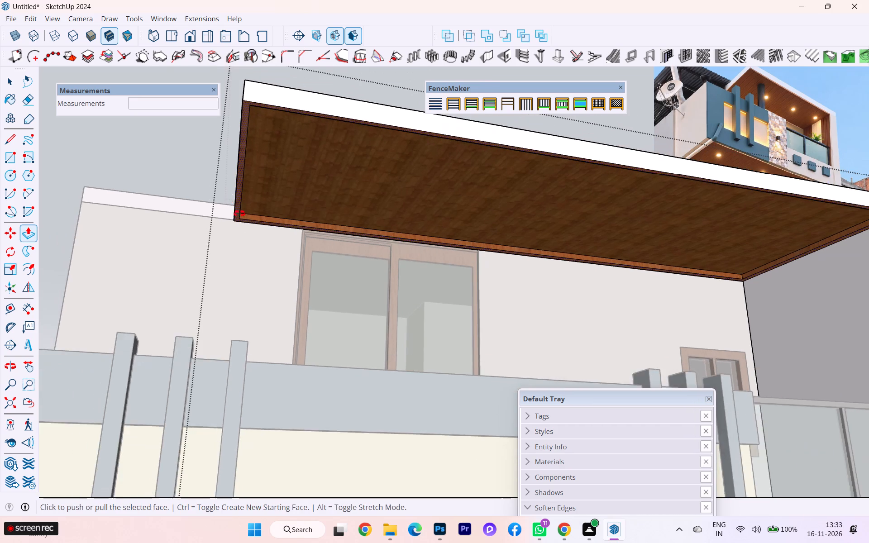
middle_click_drag(239, 214, 187, 253)
scroll(278, 186, "down", 4)
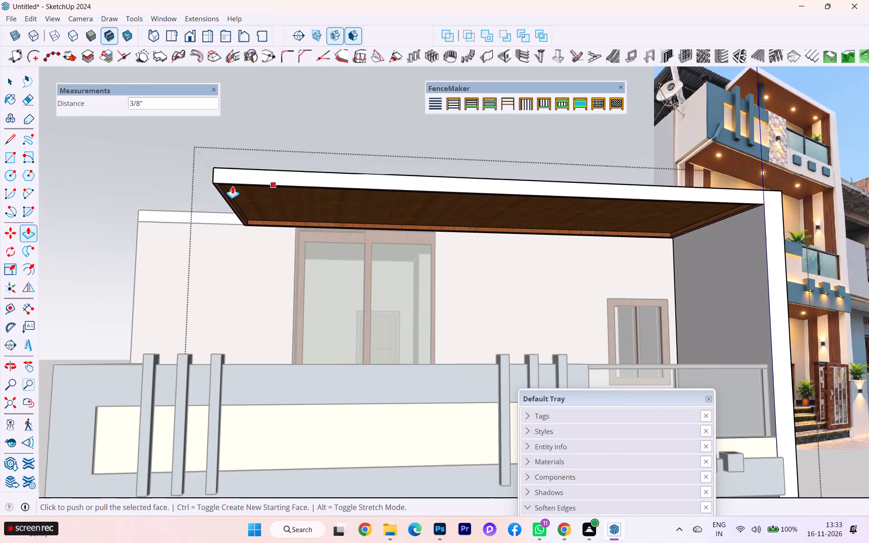
left_click(17, 80)
left_click(74, 156)
Examine the facade and the undersides of both balconies from below against the reference photo.
scroll(282, 175, "down", 2)
scroll(291, 224, "down", 1)
middle_click_drag(273, 250, 276, 187)
scroll(278, 211, "down", 3)
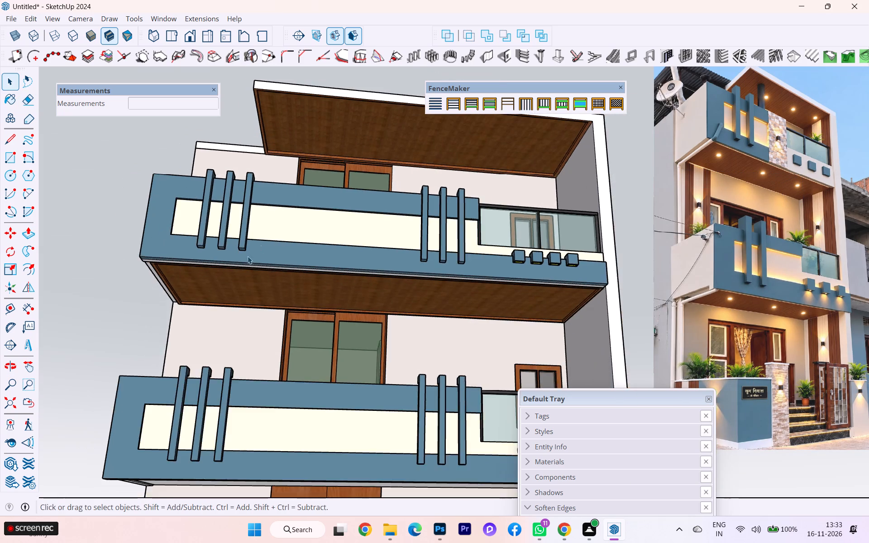
middle_click_drag(219, 267, 262, 210)
scroll(224, 192, "up", 5)
scroll(203, 186, "down", 2)
middle_click_drag(197, 191, 263, 205)
scroll(278, 291, "up", 3)
scroll(243, 232, "down", 7)
middle_click_drag(237, 225, 232, 201)
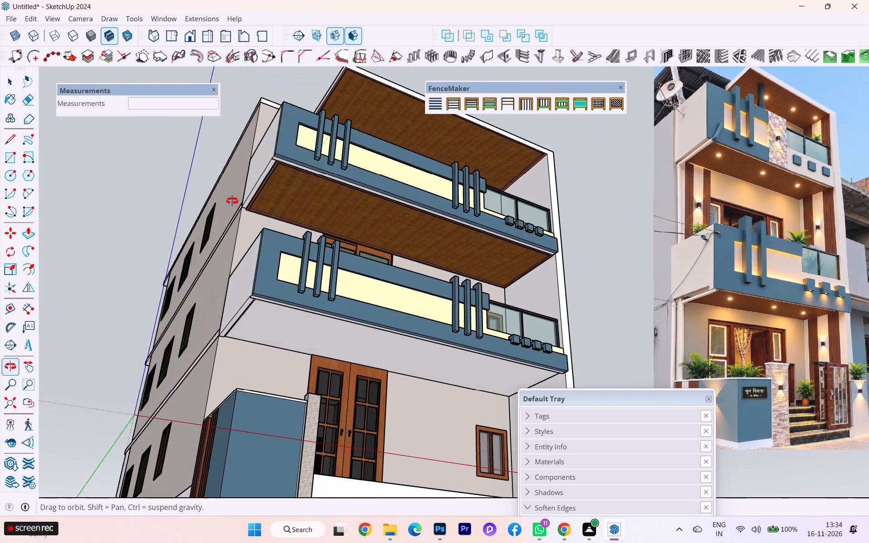
middle_click_drag(232, 201, 229, 189)
scroll(442, 312, "up", 3)
scroll(376, 294, "down", 2)
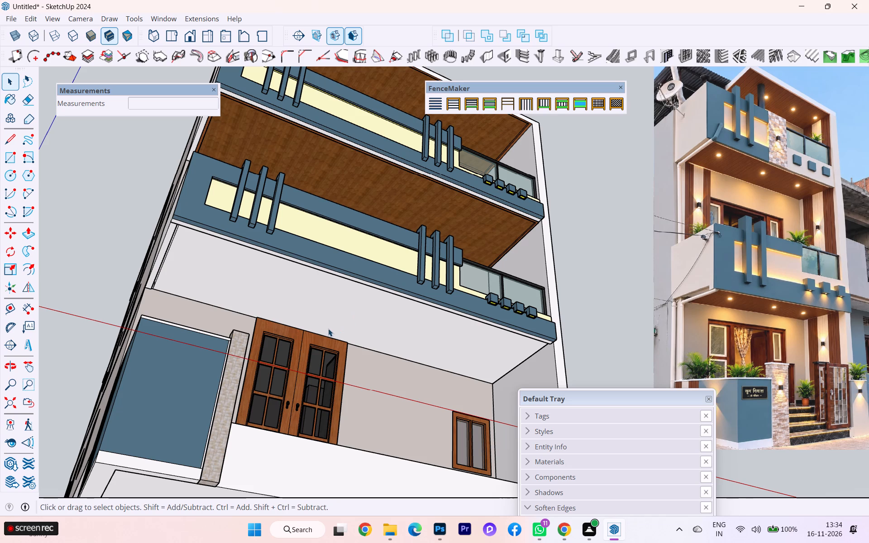
middle_click_drag(301, 295, 215, 275)
scroll(194, 295, "up", 2)
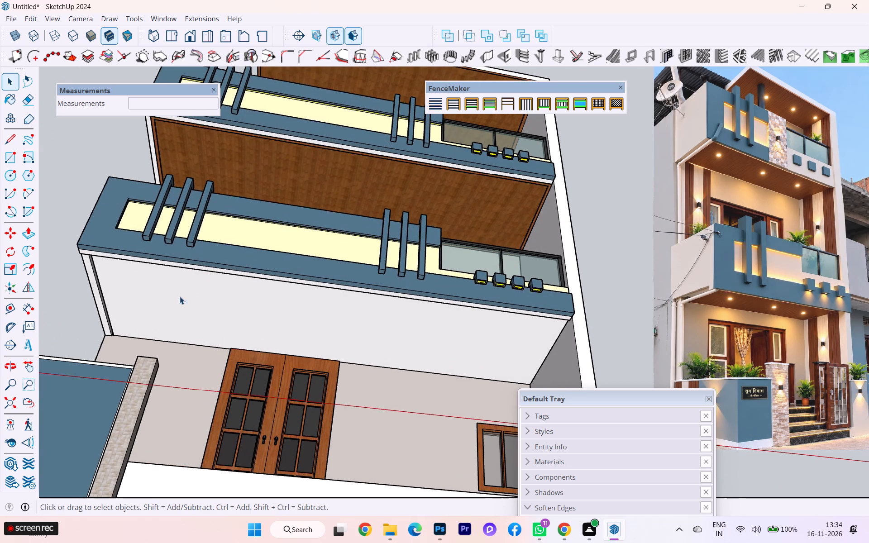
Open the group of the plain white slab underneath the lower balcony, above the main entrance door, for editing.
left_click(162, 293)
scroll(159, 294, "up", 1)
scroll(159, 294, "down", 1)
scroll(159, 294, "up", 4)
scroll(159, 294, "down", 1)
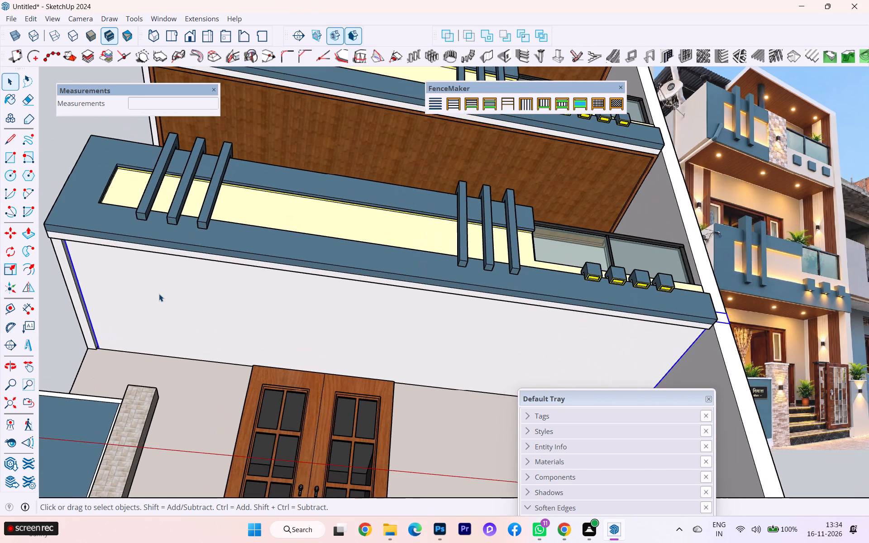
scroll(159, 294, "up", 3)
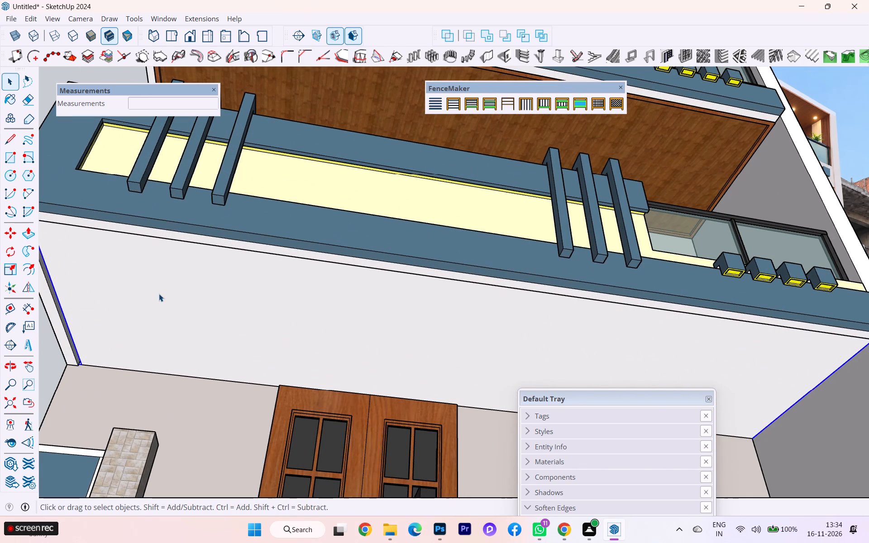
scroll(205, 286, "down", 4)
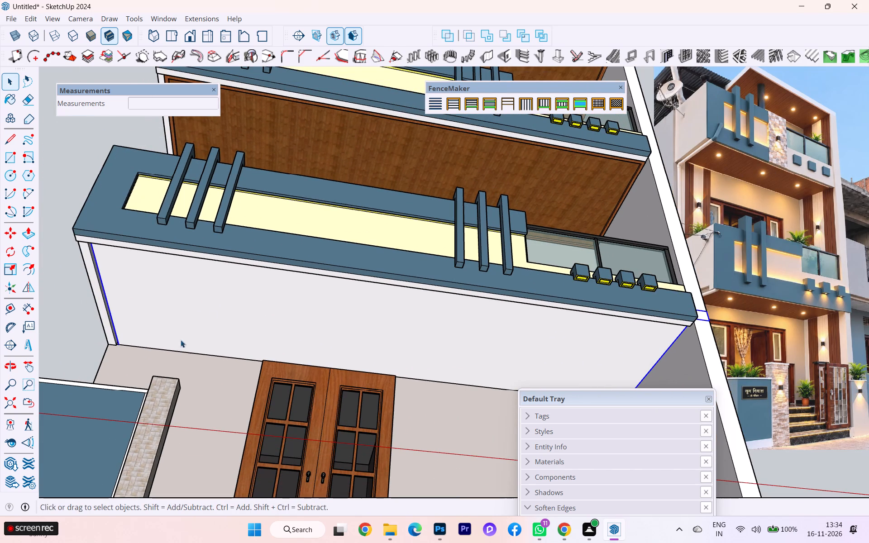
double_click(181, 338)
double_click(185, 334)
scroll(178, 339, "down", 1)
scroll(177, 339, "up", 2)
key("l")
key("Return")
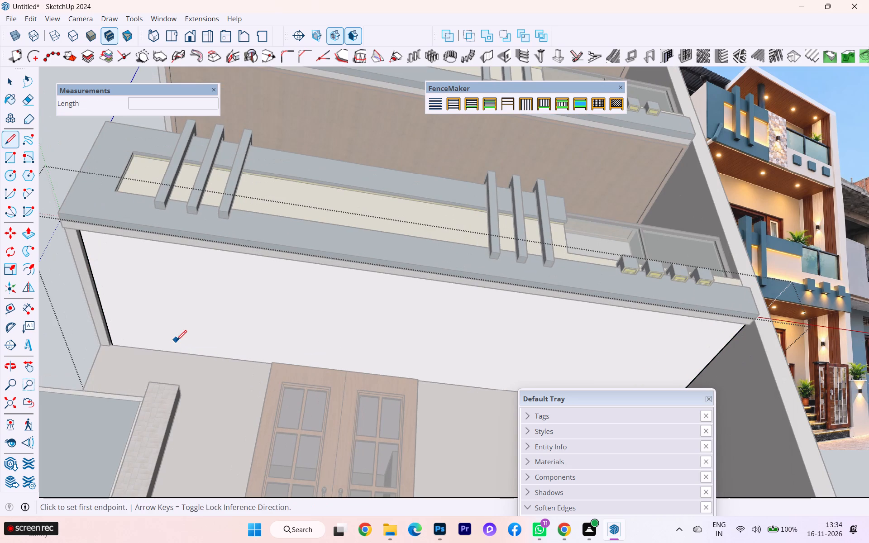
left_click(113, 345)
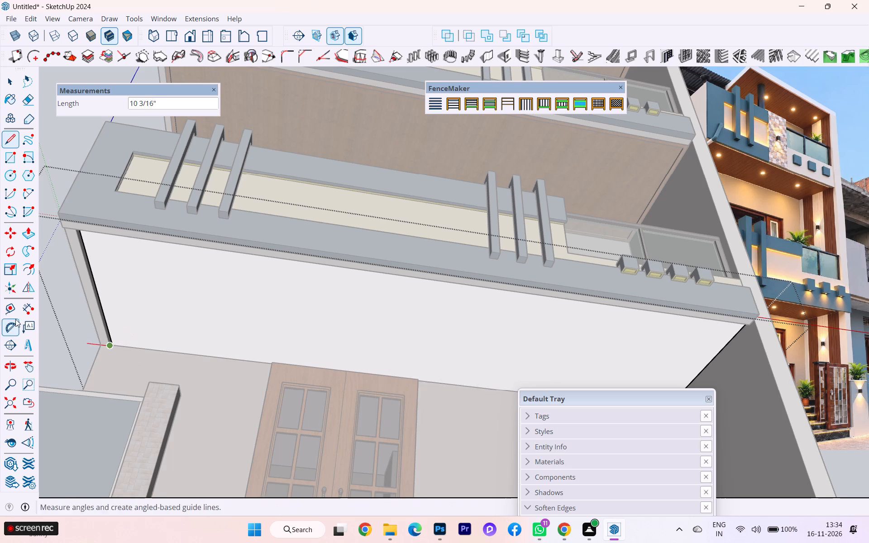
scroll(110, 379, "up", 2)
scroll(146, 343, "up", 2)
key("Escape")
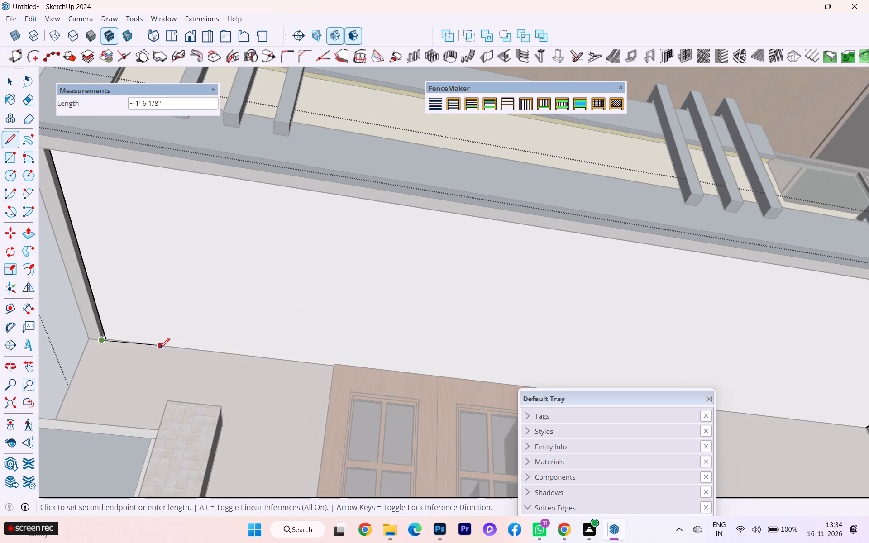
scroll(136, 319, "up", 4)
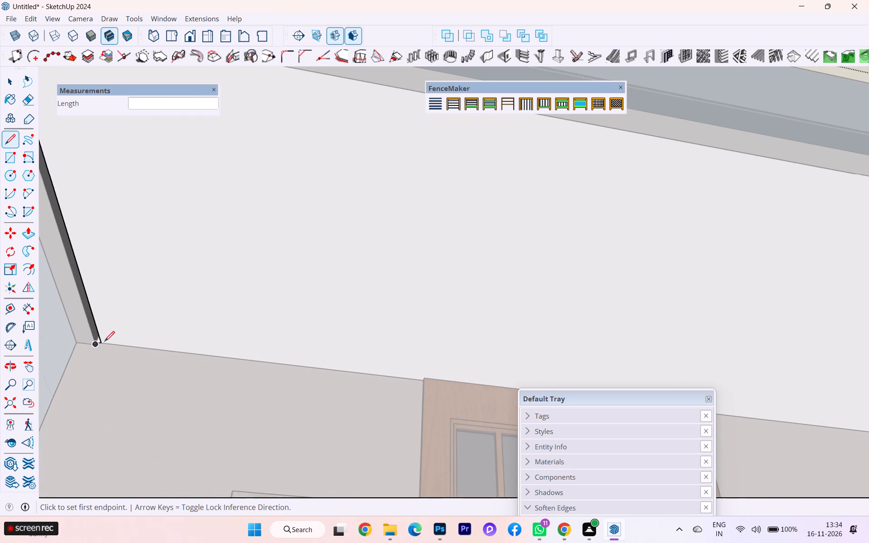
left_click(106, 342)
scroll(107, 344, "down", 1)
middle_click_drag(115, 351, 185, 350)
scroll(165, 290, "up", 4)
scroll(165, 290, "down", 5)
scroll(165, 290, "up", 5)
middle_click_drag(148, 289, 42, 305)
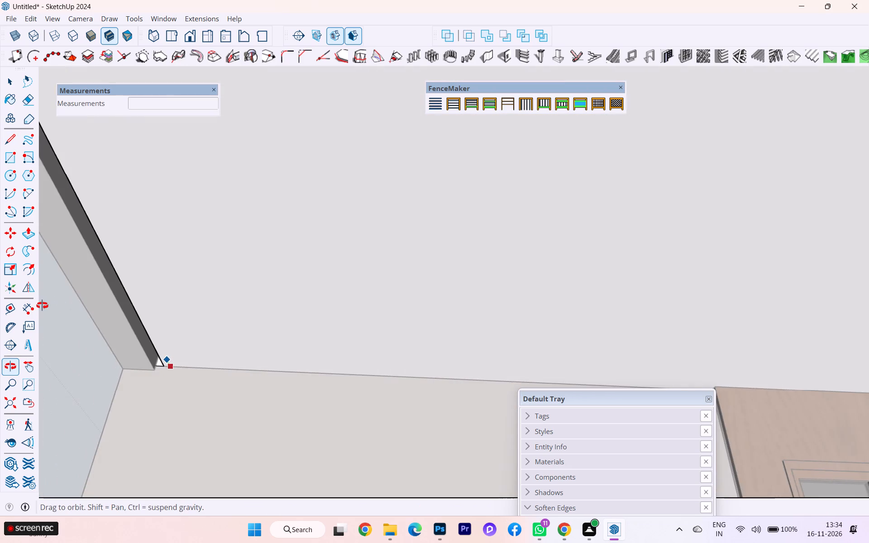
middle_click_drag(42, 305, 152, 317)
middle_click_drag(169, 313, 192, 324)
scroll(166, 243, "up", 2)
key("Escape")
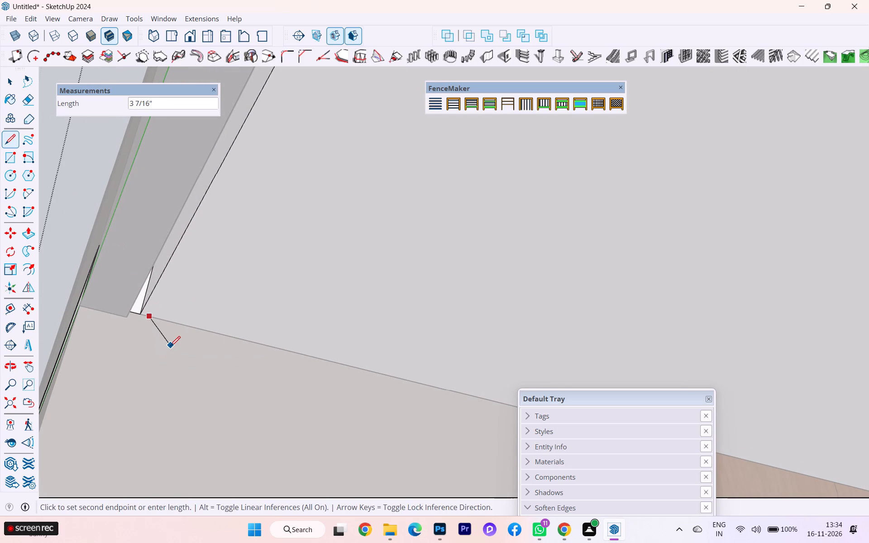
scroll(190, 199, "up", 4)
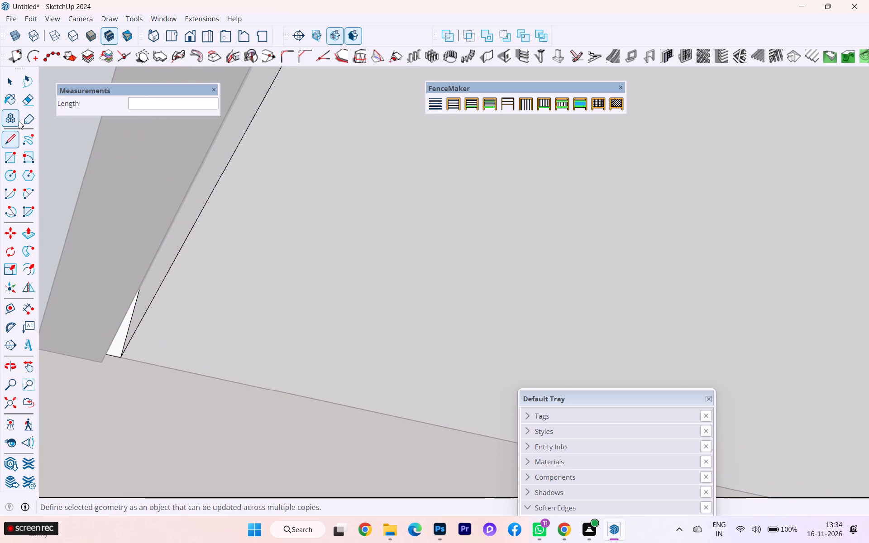
Push/pull the narrow end face of the lower balcony's slab by about 1 1/16" to close the gap against the side frame.
left_click(14, 87)
left_click(223, 180)
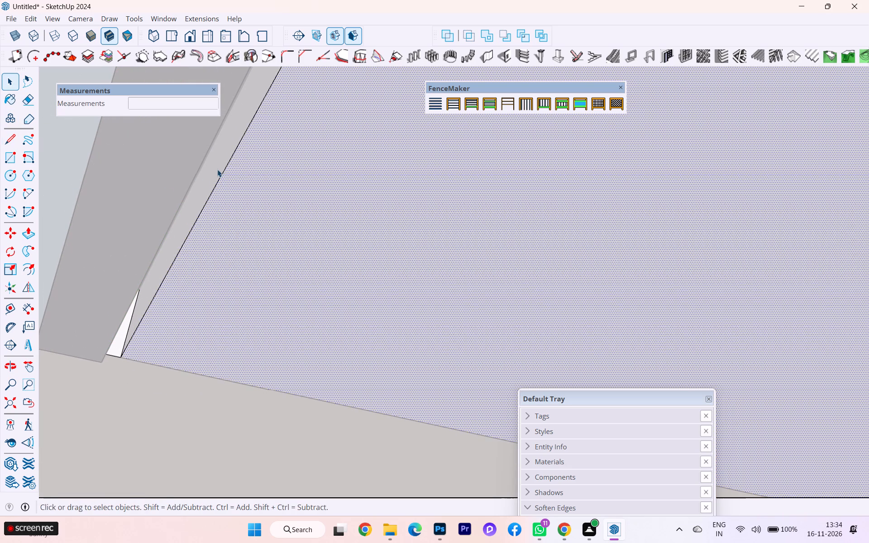
left_click(217, 169)
key("p")
key("Return")
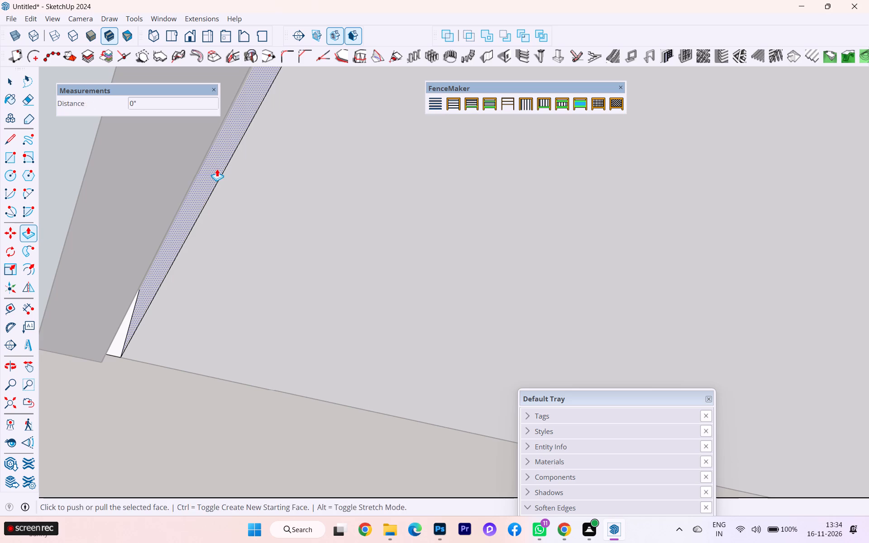
left_click(218, 171)
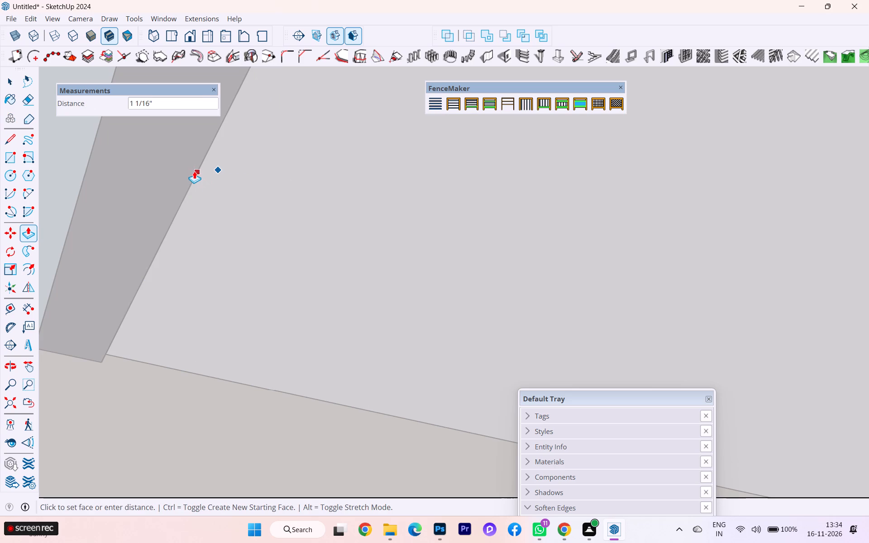
left_click(194, 171)
scroll(183, 195, "down", 2)
middle_click_drag(140, 193, 59, 195)
scroll(204, 235, "down", 2)
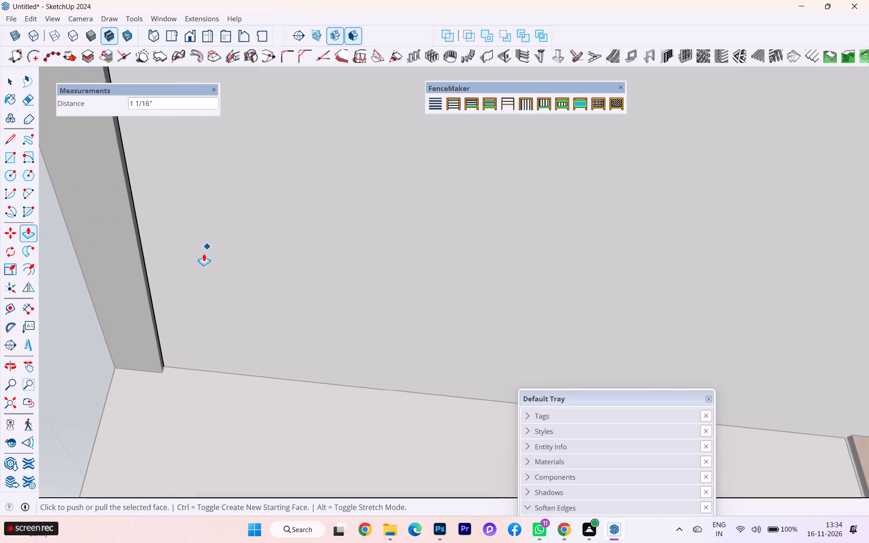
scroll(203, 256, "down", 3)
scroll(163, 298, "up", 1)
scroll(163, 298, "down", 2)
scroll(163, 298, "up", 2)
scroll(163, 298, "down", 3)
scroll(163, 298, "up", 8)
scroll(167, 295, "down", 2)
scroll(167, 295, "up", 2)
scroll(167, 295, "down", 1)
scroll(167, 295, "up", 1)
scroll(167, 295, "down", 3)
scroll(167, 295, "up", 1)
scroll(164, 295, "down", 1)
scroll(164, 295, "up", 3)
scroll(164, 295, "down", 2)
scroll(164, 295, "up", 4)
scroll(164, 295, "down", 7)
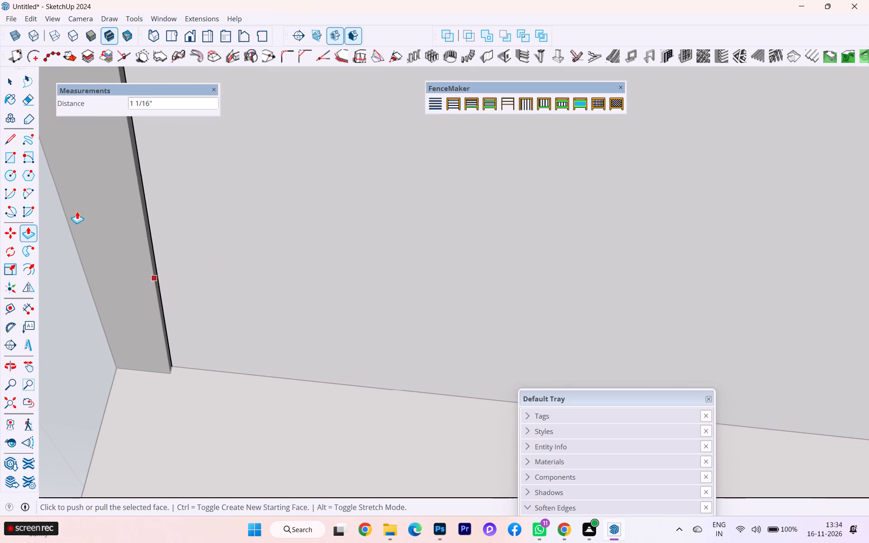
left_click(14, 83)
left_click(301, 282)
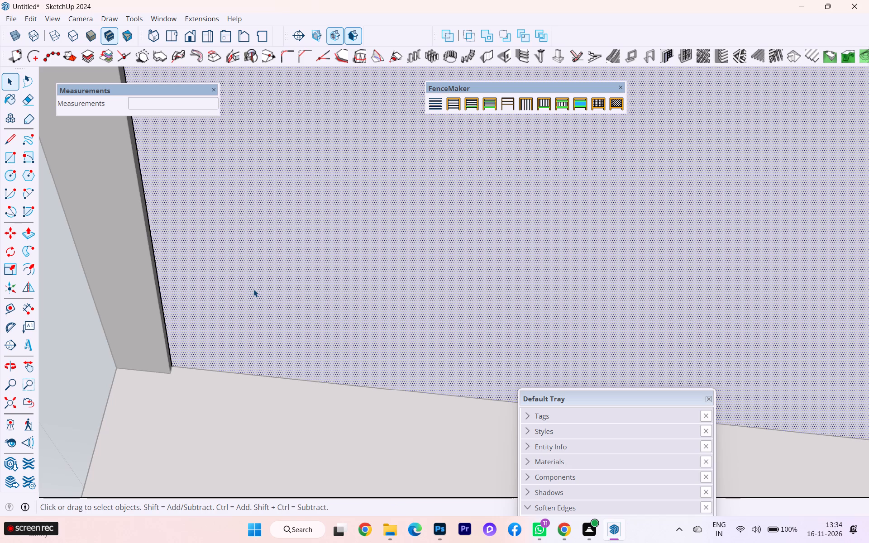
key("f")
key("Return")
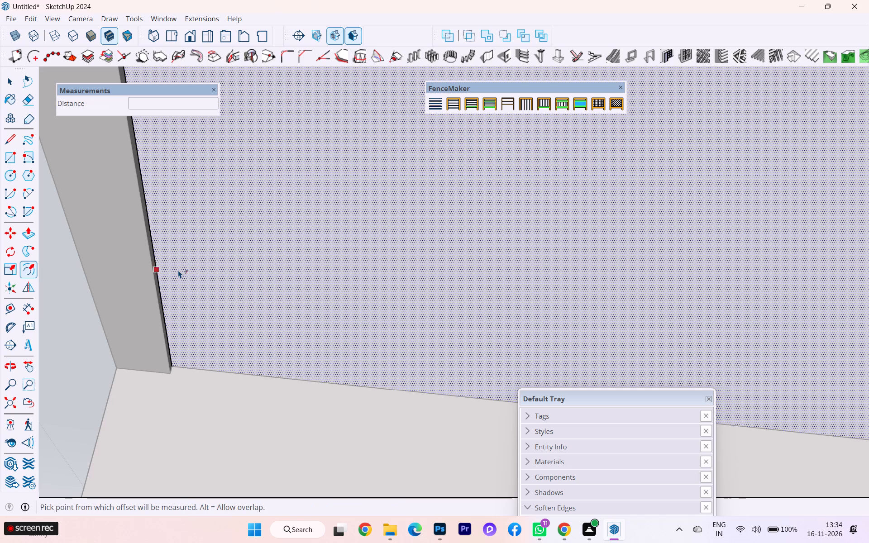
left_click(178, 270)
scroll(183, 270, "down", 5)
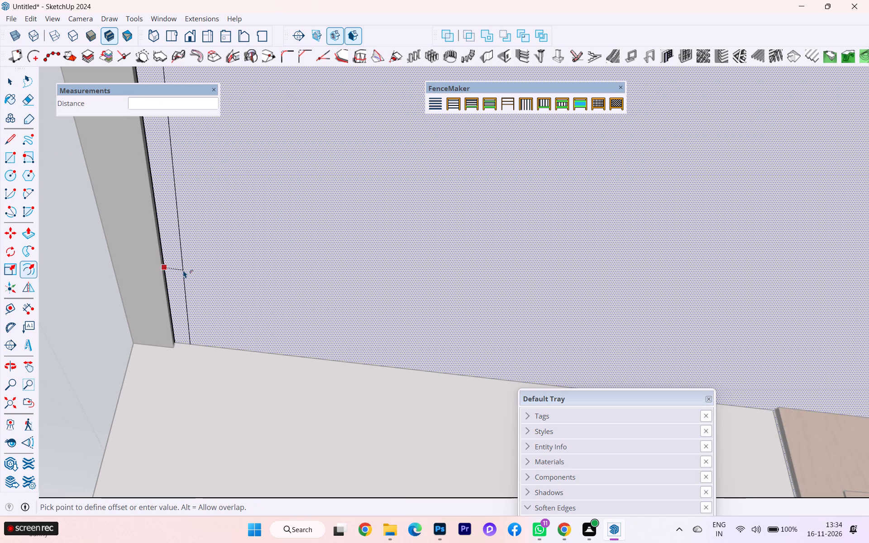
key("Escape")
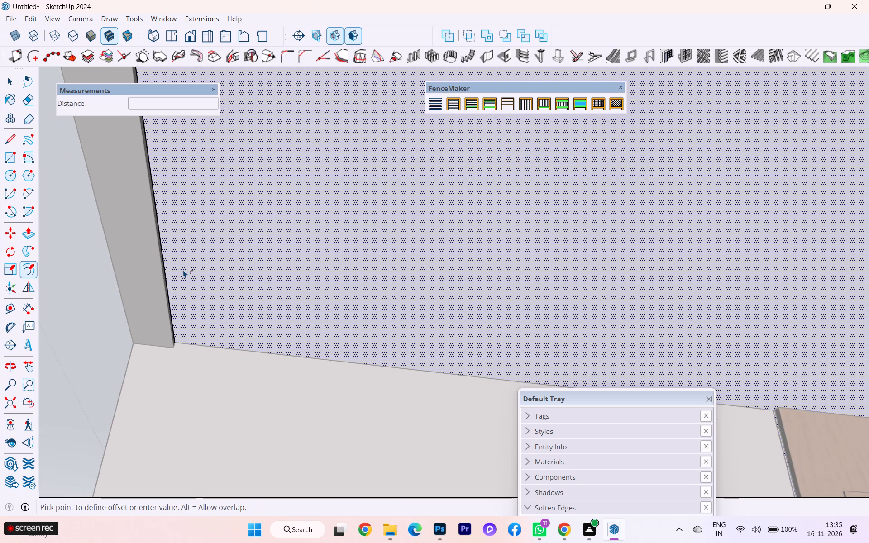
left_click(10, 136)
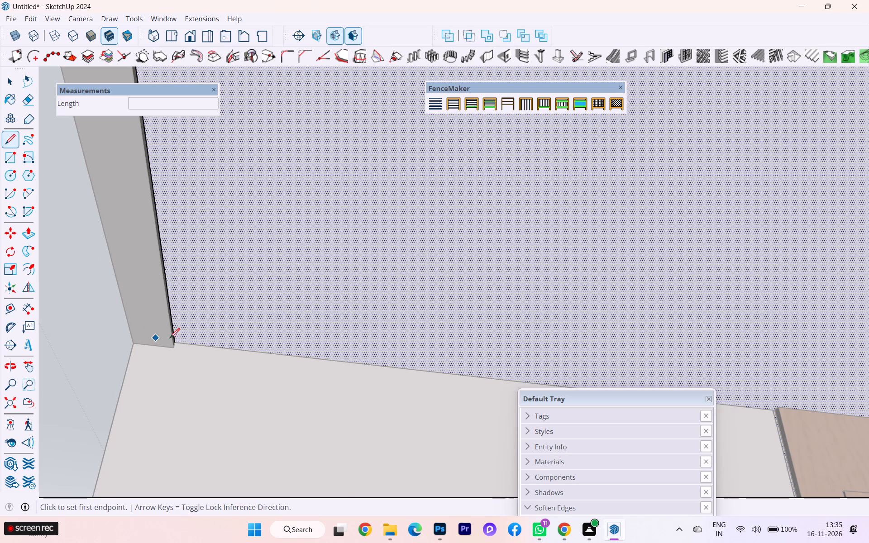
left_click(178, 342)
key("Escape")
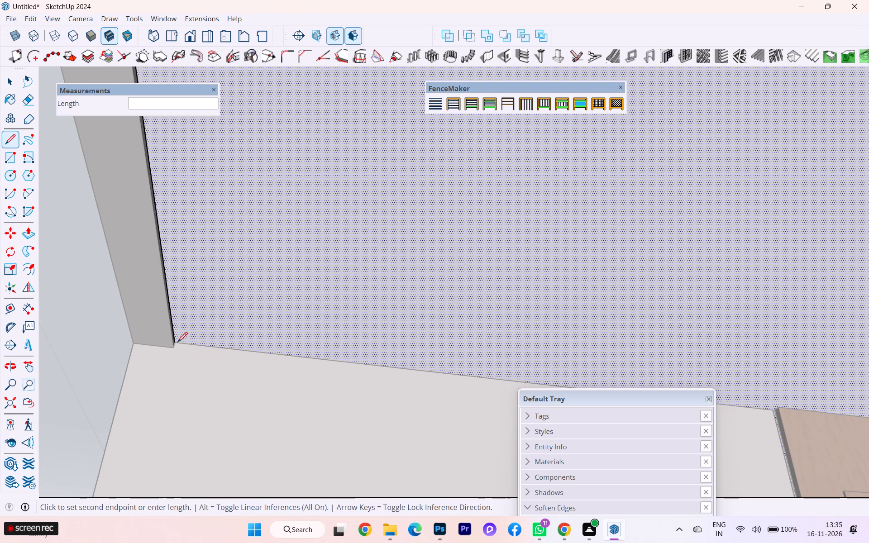
Draw a line along the wall-side edge of the lower balcony slab's underside, from the side-frame corner to the far side wall's corner.
scroll(159, 337, "up", 9)
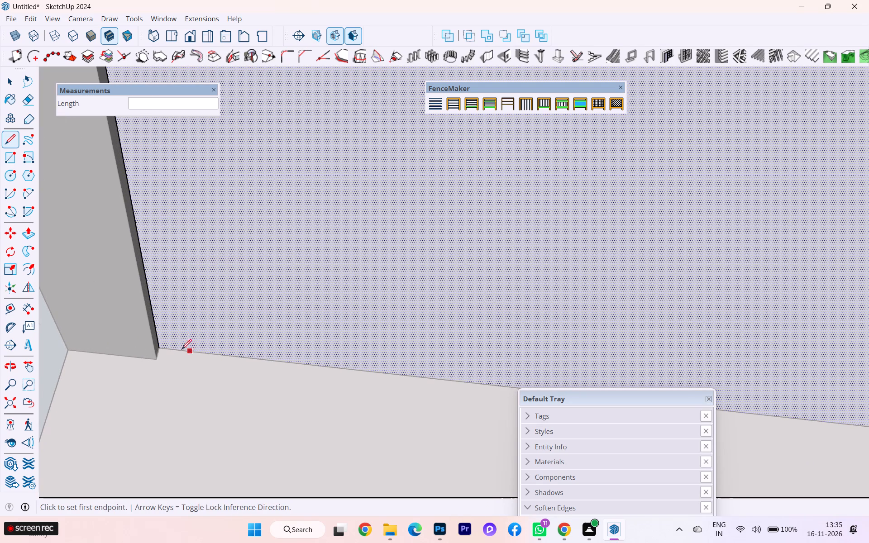
left_click(160, 349)
scroll(234, 384, "down", 2)
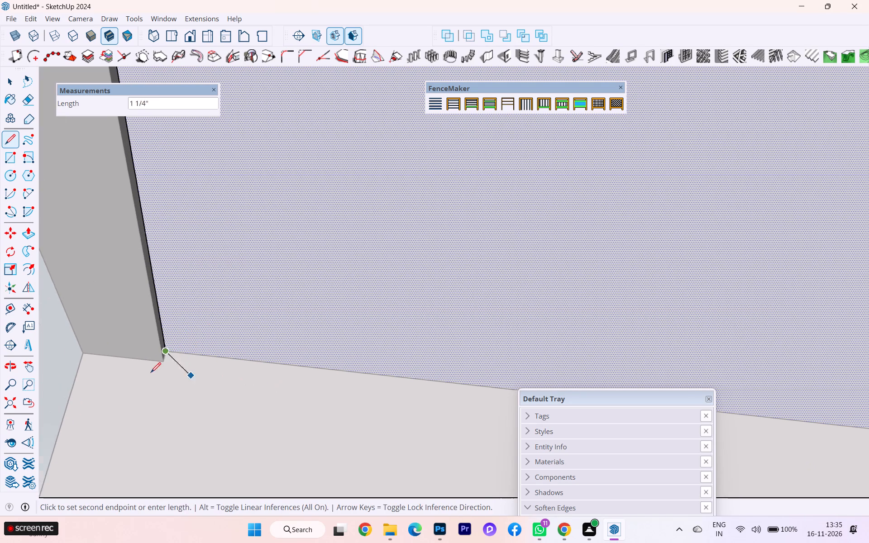
scroll(138, 389, "down", 10)
scroll(228, 326, "down", 10)
scroll(229, 323, "up", 2)
scroll(229, 323, "down", 4)
scroll(215, 324, "up", 3)
scroll(213, 325, "down", 2)
scroll(207, 325, "up", 1)
scroll(206, 326, "down", 1)
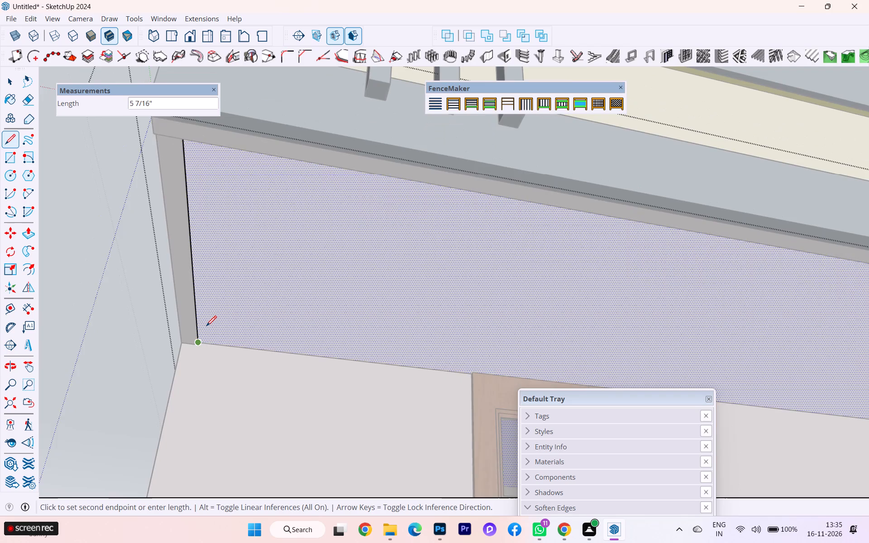
scroll(206, 326, "down", 1)
scroll(206, 326, "up", 2)
scroll(206, 326, "down", 4)
scroll(208, 332, "up", 2)
scroll(208, 332, "down", 2)
scroll(210, 333, "up", 1)
scroll(210, 333, "down", 4)
scroll(210, 333, "up", 1)
scroll(210, 333, "down", 1)
scroll(210, 333, "up", 2)
scroll(210, 333, "down", 7)
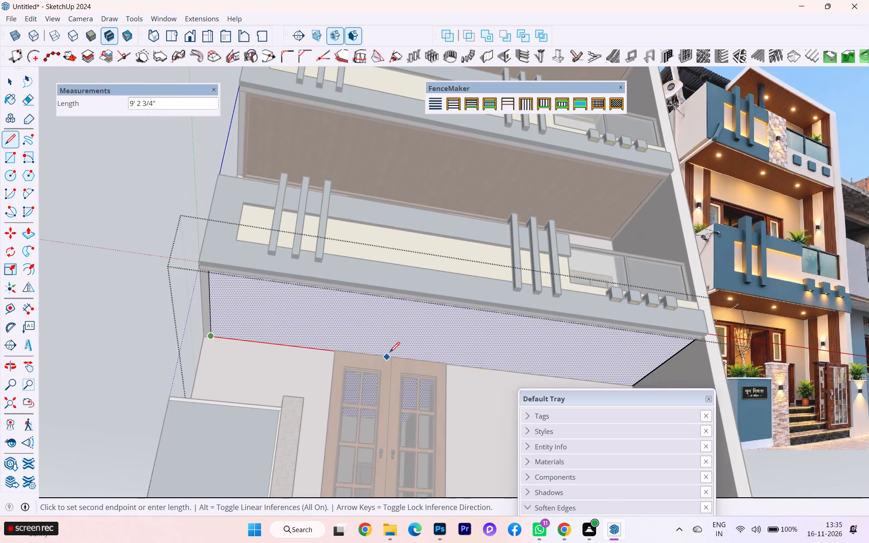
scroll(390, 352, "down", 1)
scroll(390, 352, "up", 4)
scroll(390, 352, "down", 1)
scroll(483, 362, "up", 1)
scroll(625, 366, "up", 1)
scroll(624, 365, "down", 3)
scroll(623, 365, "up", 1)
scroll(623, 365, "down", 1)
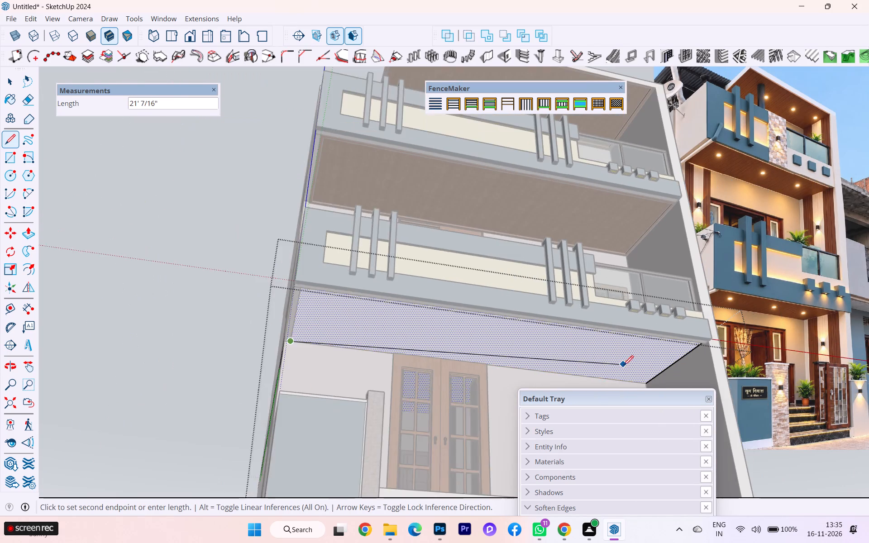
left_click(643, 383)
scroll(413, 313, "down", 1)
middle_click_drag(413, 313, 378, 243)
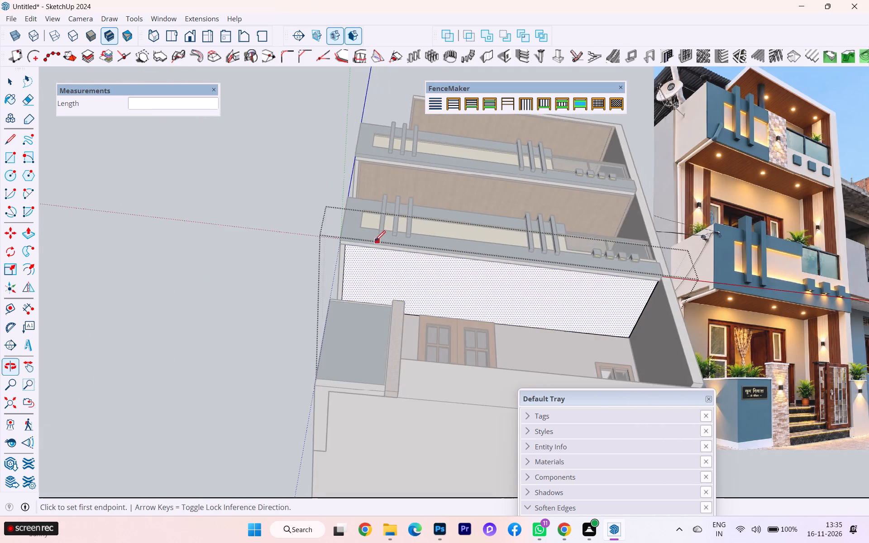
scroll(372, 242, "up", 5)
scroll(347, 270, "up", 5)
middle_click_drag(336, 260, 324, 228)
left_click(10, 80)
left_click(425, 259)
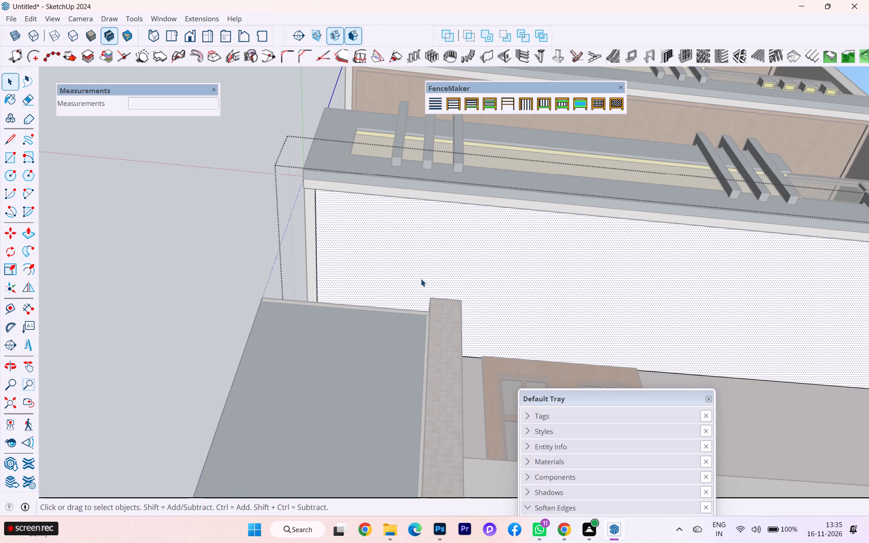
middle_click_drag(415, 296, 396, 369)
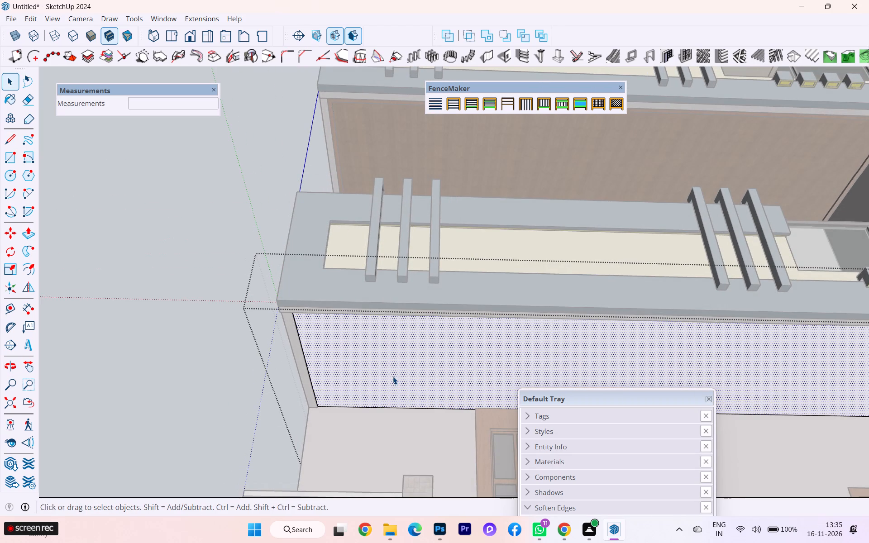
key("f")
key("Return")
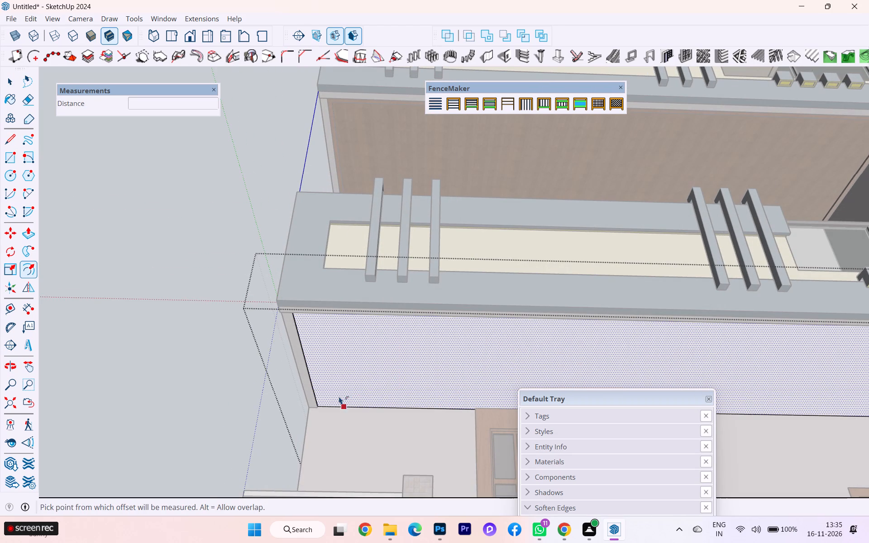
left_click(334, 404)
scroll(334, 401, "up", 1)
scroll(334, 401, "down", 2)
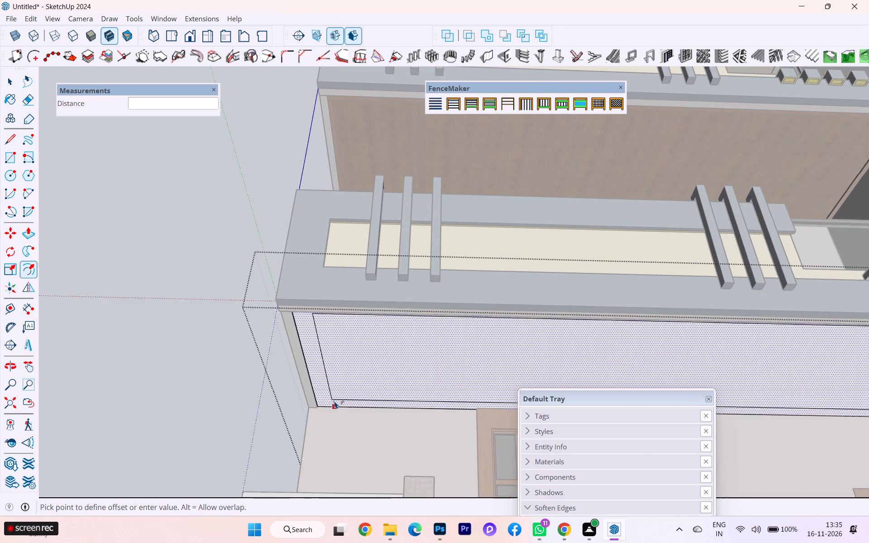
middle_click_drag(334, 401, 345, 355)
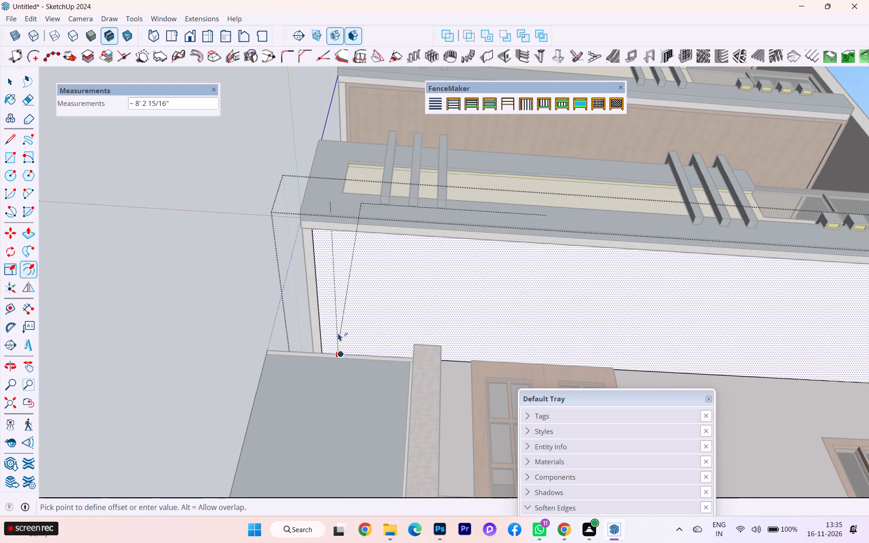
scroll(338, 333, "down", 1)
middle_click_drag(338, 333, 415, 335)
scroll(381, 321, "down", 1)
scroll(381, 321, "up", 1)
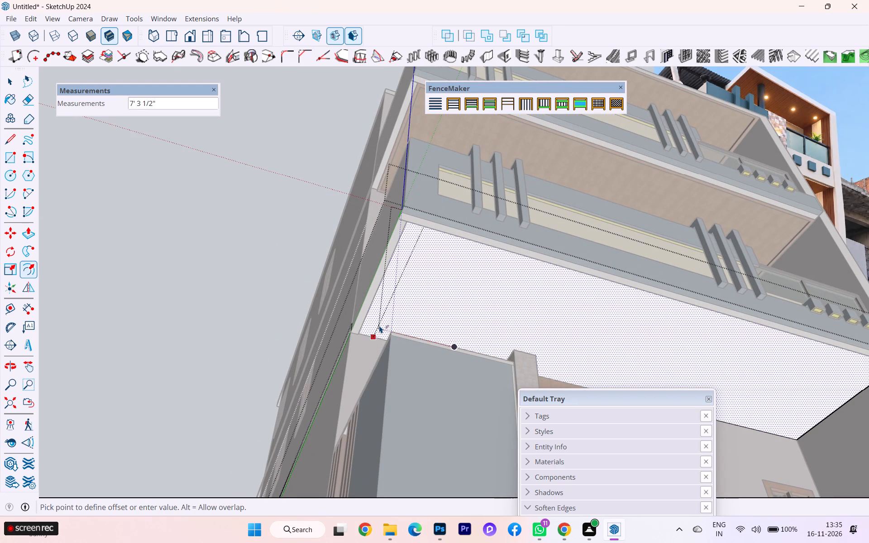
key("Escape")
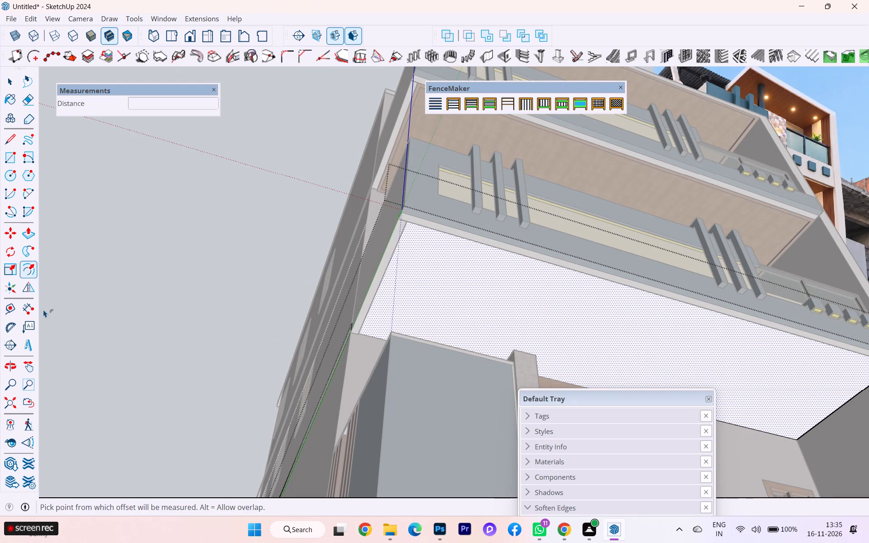
Examine the lower balcony's underside, its edges and the surrounding facade from several angles against the reference photo.
scroll(81, 265, "down", 3)
middle_click_drag(182, 285, 163, 211)
scroll(687, 203, "up", 1)
scroll(687, 203, "down", 1)
scroll(687, 203, "up", 4)
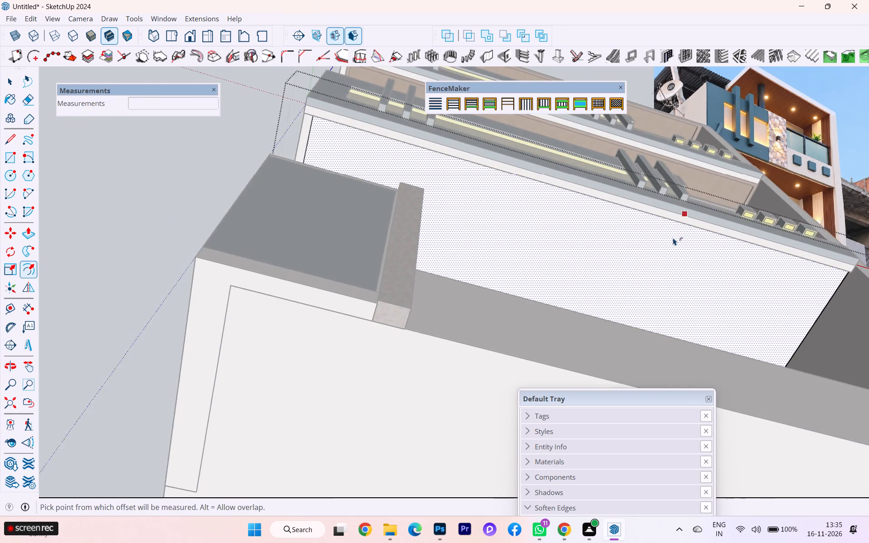
scroll(673, 238, "up", 2)
middle_click_drag(655, 226, 711, 252)
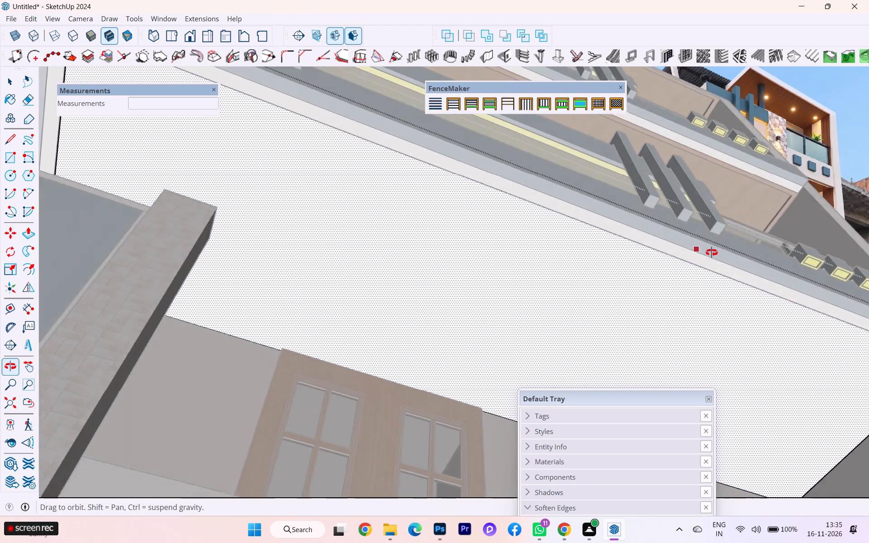
middle_click_drag(711, 252, 714, 252)
scroll(414, 229, "up", 3)
scroll(411, 214, "down", 1)
middle_click_drag(407, 214, 356, 167)
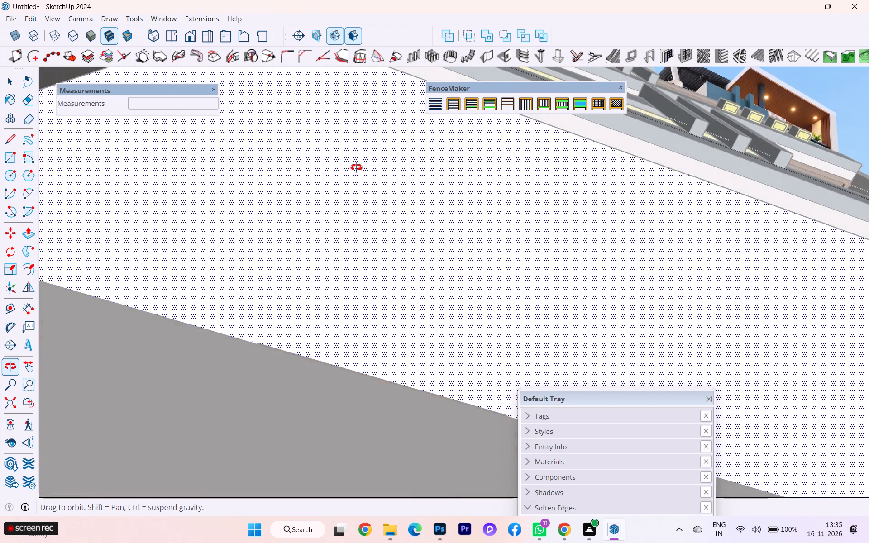
middle_click_drag(356, 167, 387, 324)
left_click(10, 84)
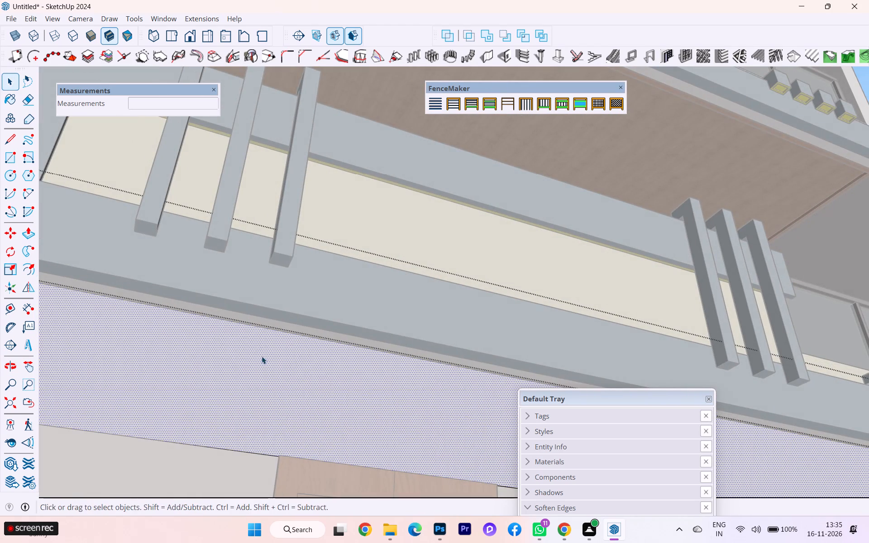
middle_click_drag(262, 356, 210, 273)
scroll(282, 241, "down", 7)
scroll(318, 238, "up", 4)
scroll(318, 238, "down", 3)
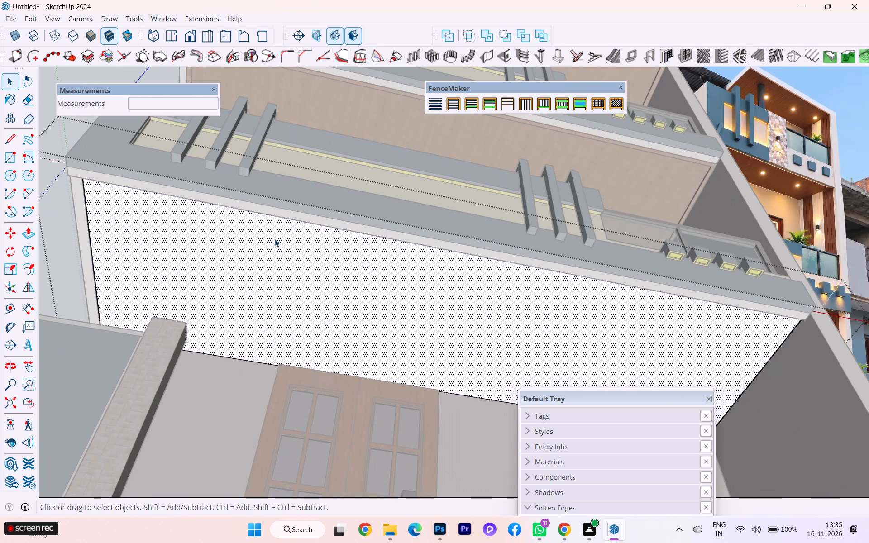
middle_click_drag(257, 235, 229, 189)
scroll(638, 214, "up", 4)
middle_click_drag(670, 237, 587, 202)
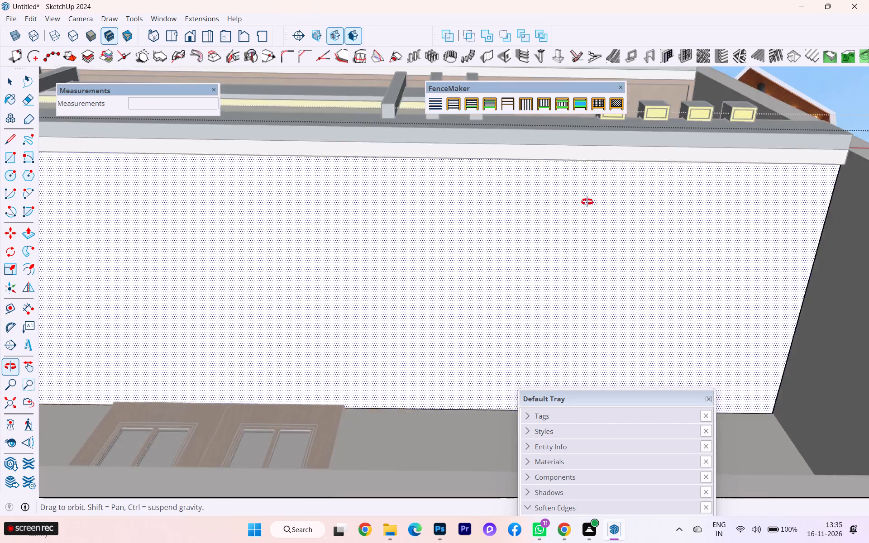
middle_click_drag(587, 202, 377, 212)
scroll(377, 212, "up", 1)
middle_click_drag(144, 358, 215, 389)
scroll(282, 271, "up", 4)
middle_click_drag(286, 252, 258, 233)
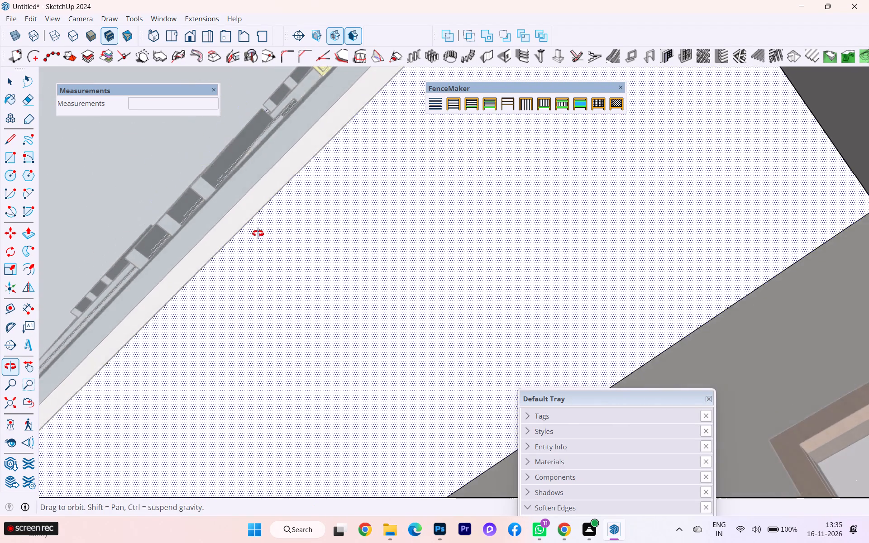
middle_click_drag(258, 233, 234, 230)
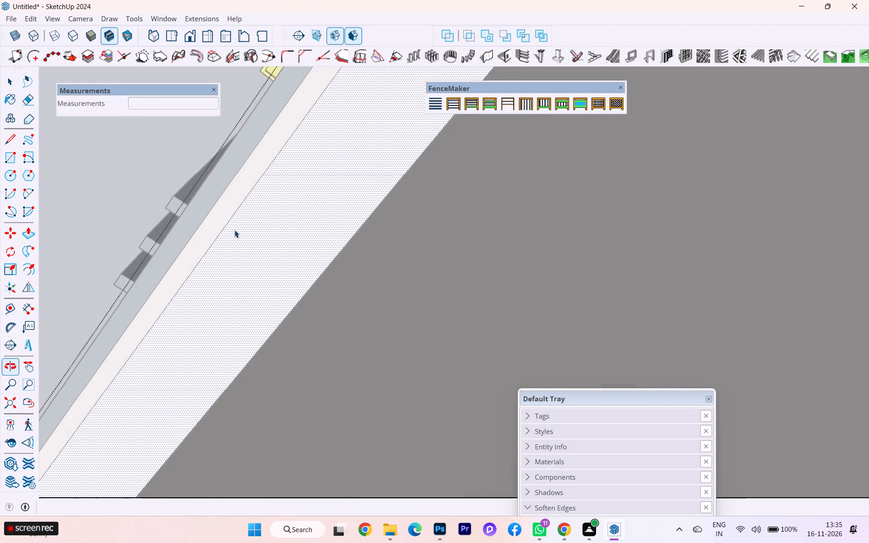
scroll(348, 284, "down", 2)
scroll(350, 286, "up", 1)
scroll(353, 289, "down", 4)
scroll(392, 233, "down", 1)
scroll(392, 233, "up", 4)
scroll(392, 233, "down", 1)
scroll(392, 233, "up", 3)
scroll(392, 233, "down", 2)
scroll(306, 254, "up", 1)
scroll(306, 254, "down", 3)
scroll(303, 254, "up", 1)
scroll(303, 256, "down", 7)
scroll(332, 269, "up", 2)
scroll(333, 269, "down", 3)
middle_click_drag(326, 271, 421, 414)
scroll(377, 303, "down", 5)
scroll(413, 324, "up", 2)
scroll(413, 324, "down", 2)
scroll(415, 328, "up", 2)
scroll(415, 328, "down", 4)
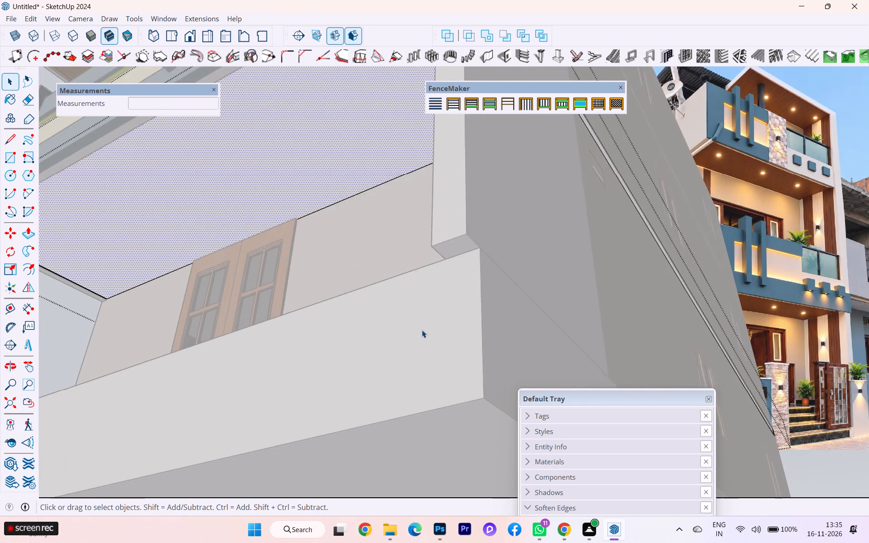
scroll(422, 330, "down", 3)
scroll(358, 319, "up", 1)
scroll(358, 319, "down", 2)
middle_click_drag(358, 318, 481, 431)
scroll(337, 307, "down", 7)
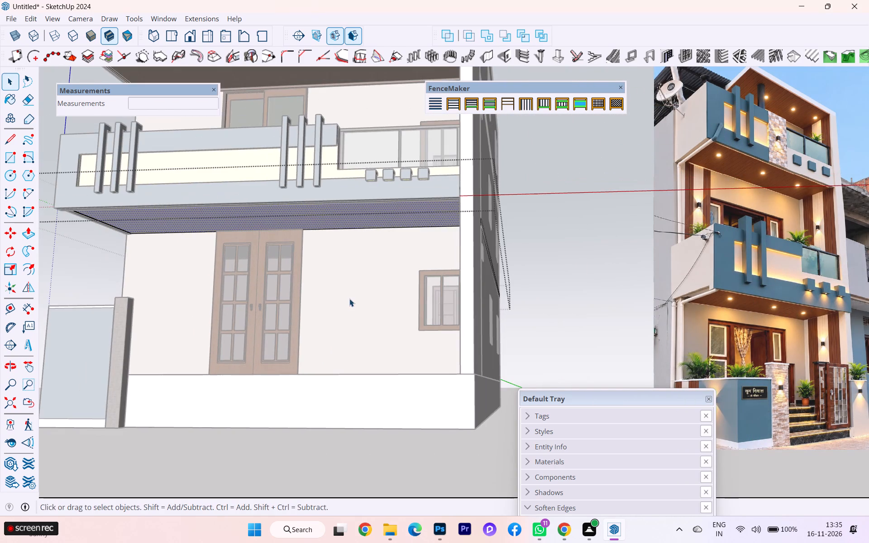
middle_click_drag(346, 289, 334, 265)
scroll(435, 371, "down", 5)
middle_click_drag(320, 239, 298, 166)
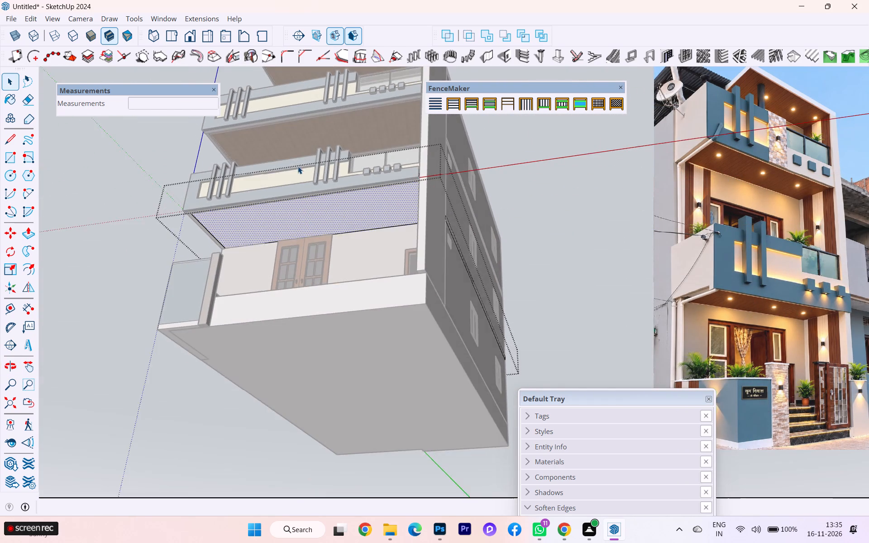
Offset the outline of the lower balcony's underside face inward by about 5" to form a narrow border.
scroll(178, 238, "up", 6)
scroll(248, 215, "up", 3)
scroll(247, 213, "down", 1)
scroll(247, 213, "up", 3)
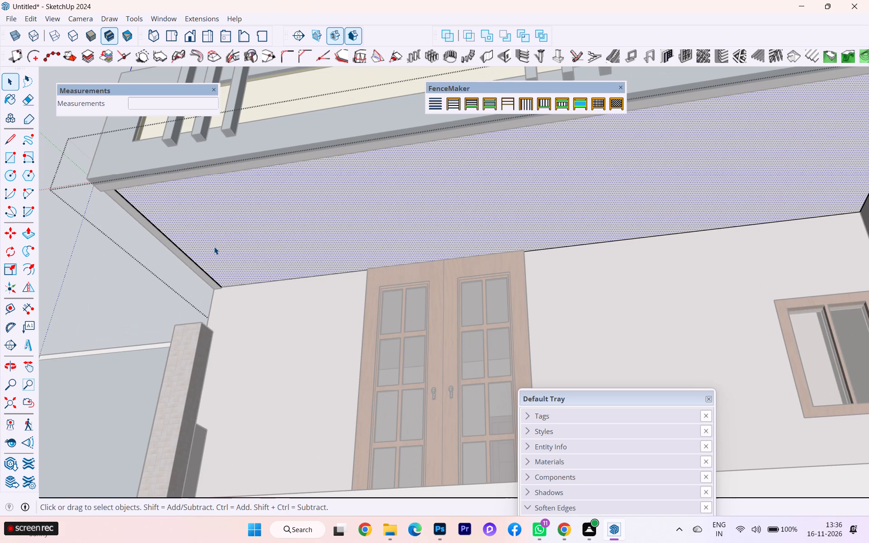
key("f")
key("Return")
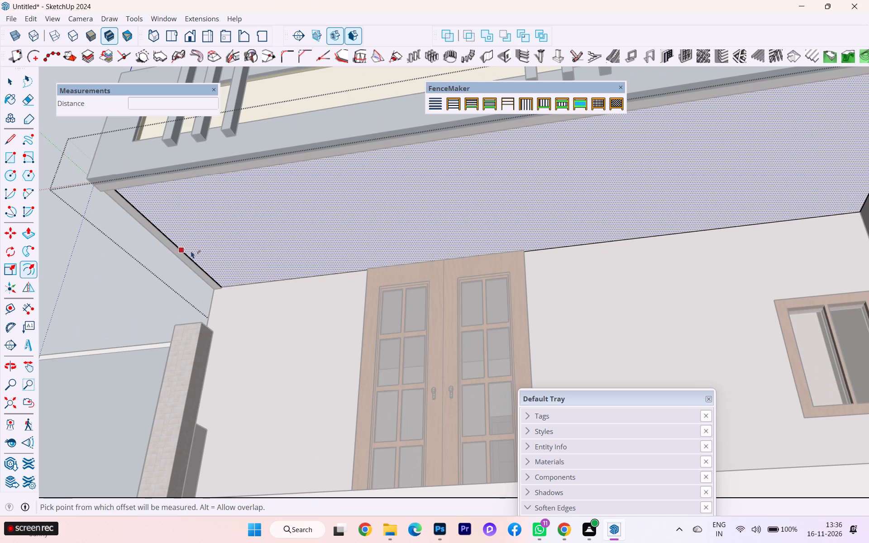
left_click(175, 243)
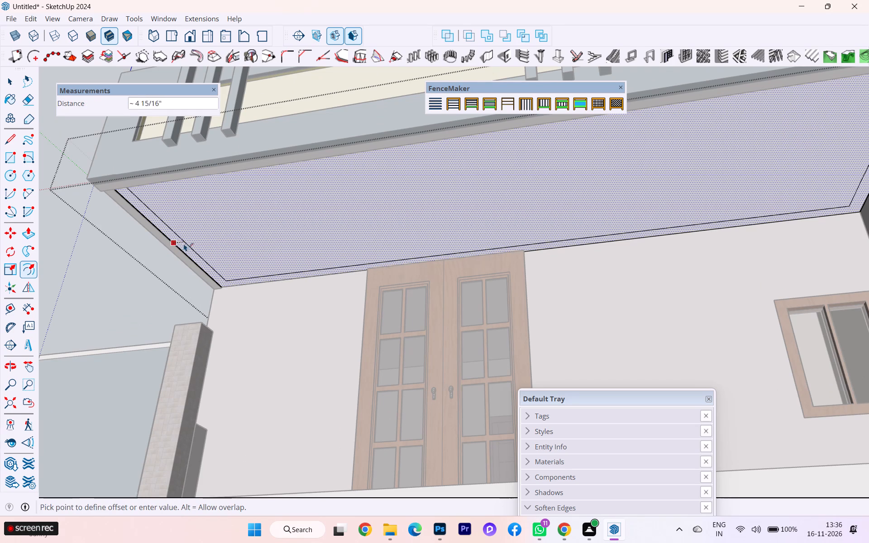
left_click(183, 244)
Push/pull the border face around the lower balcony's underside downward by about 2 13/16".
middle_click_drag(360, 265, 353, 255)
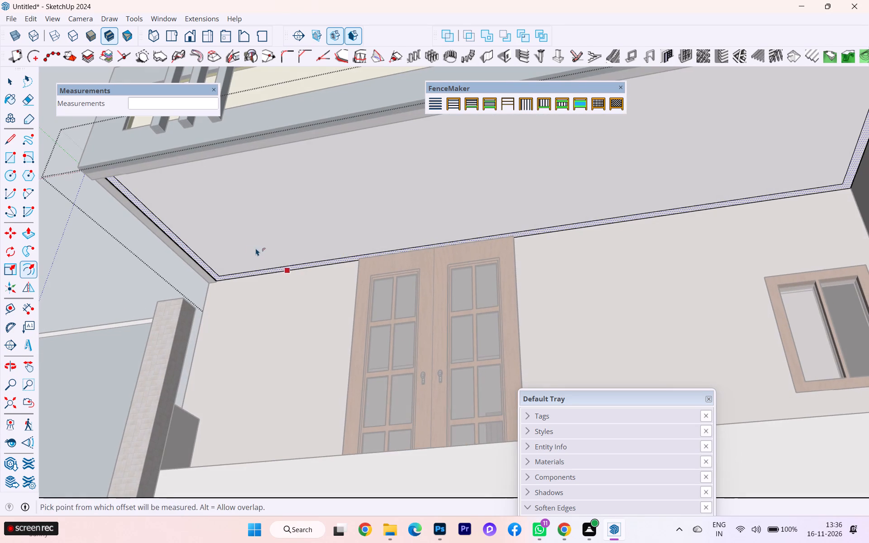
middle_click_drag(252, 252, 291, 271)
key("p")
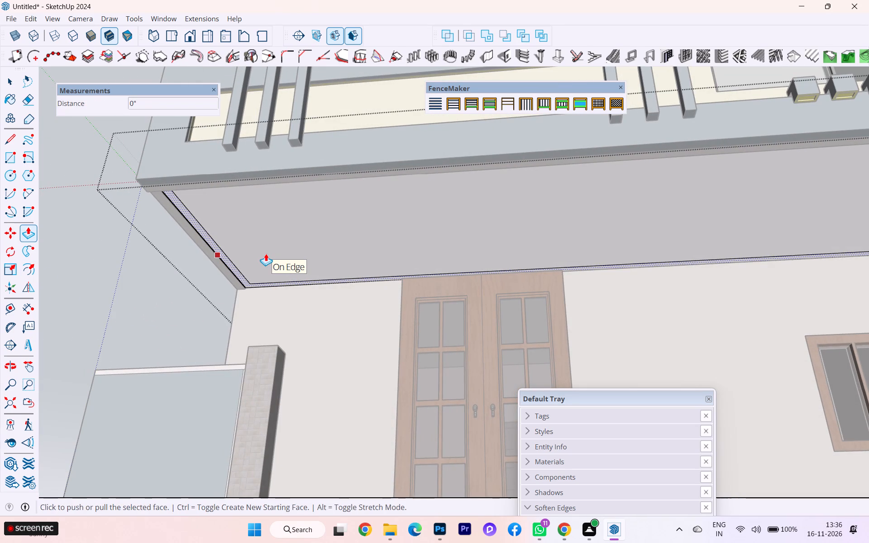
key("Return")
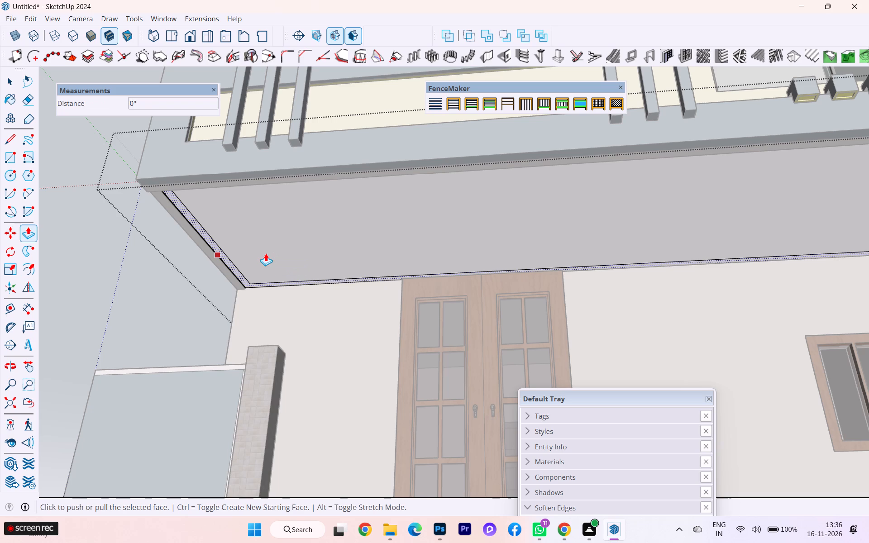
scroll(234, 243, "down", 1)
scroll(233, 242, "up", 6)
left_click(211, 240)
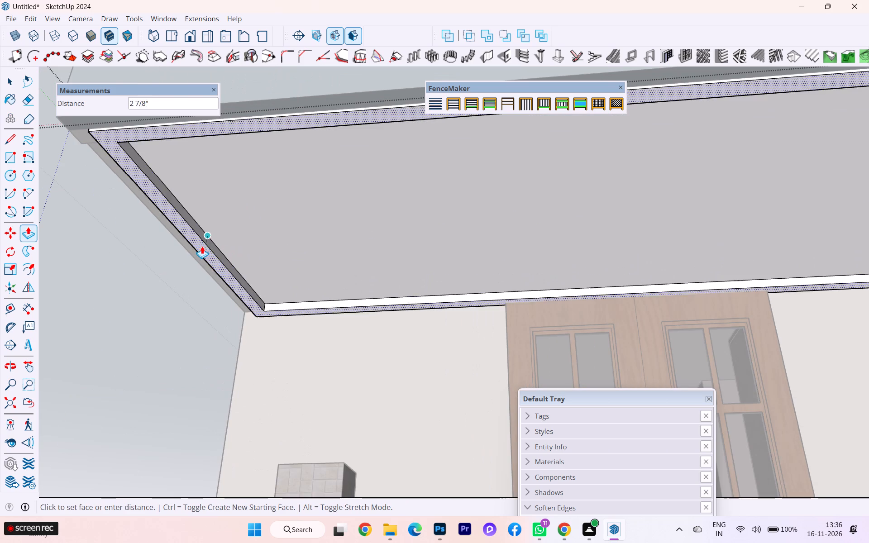
left_click(152, 234)
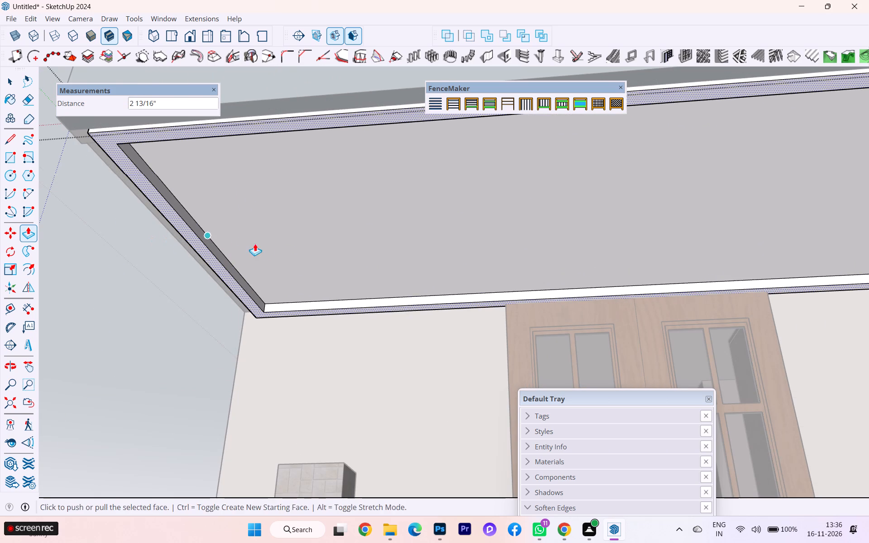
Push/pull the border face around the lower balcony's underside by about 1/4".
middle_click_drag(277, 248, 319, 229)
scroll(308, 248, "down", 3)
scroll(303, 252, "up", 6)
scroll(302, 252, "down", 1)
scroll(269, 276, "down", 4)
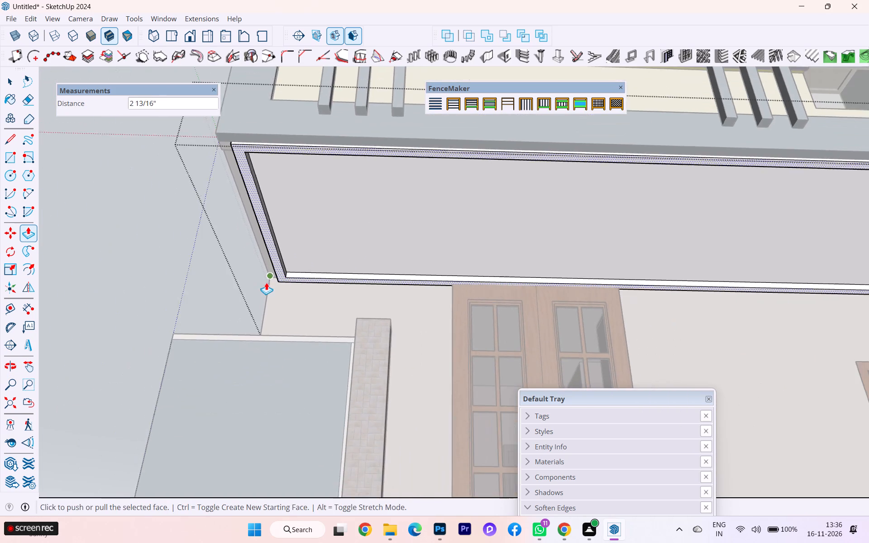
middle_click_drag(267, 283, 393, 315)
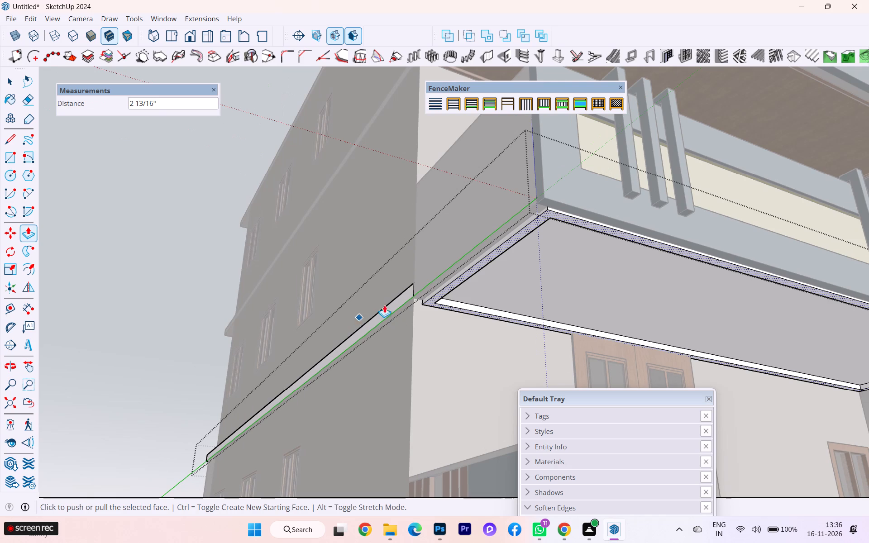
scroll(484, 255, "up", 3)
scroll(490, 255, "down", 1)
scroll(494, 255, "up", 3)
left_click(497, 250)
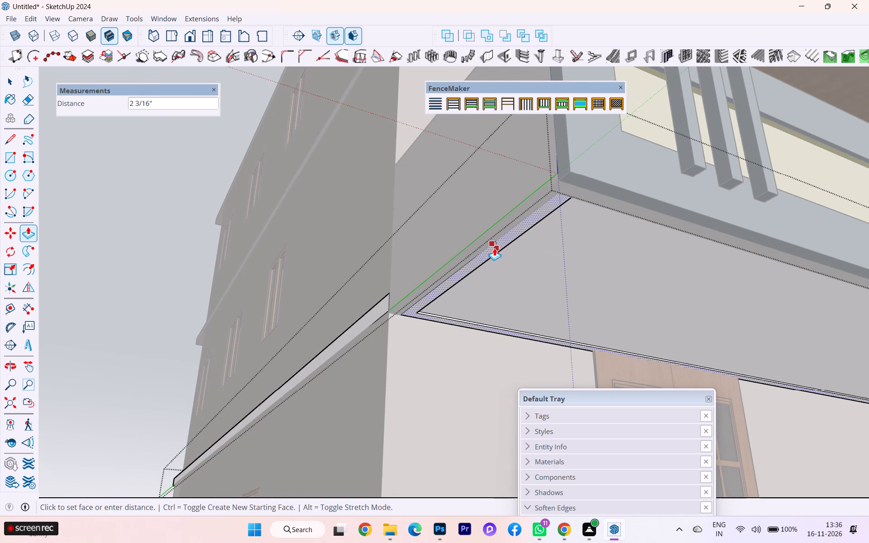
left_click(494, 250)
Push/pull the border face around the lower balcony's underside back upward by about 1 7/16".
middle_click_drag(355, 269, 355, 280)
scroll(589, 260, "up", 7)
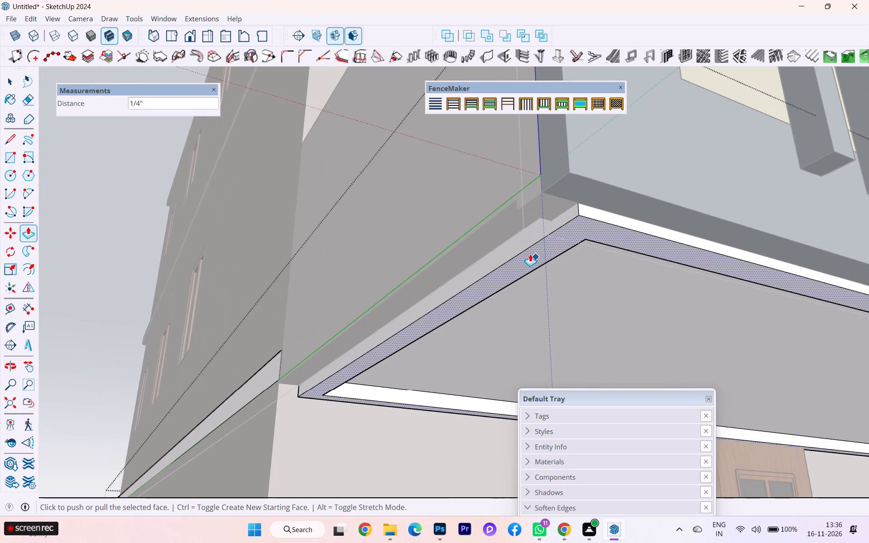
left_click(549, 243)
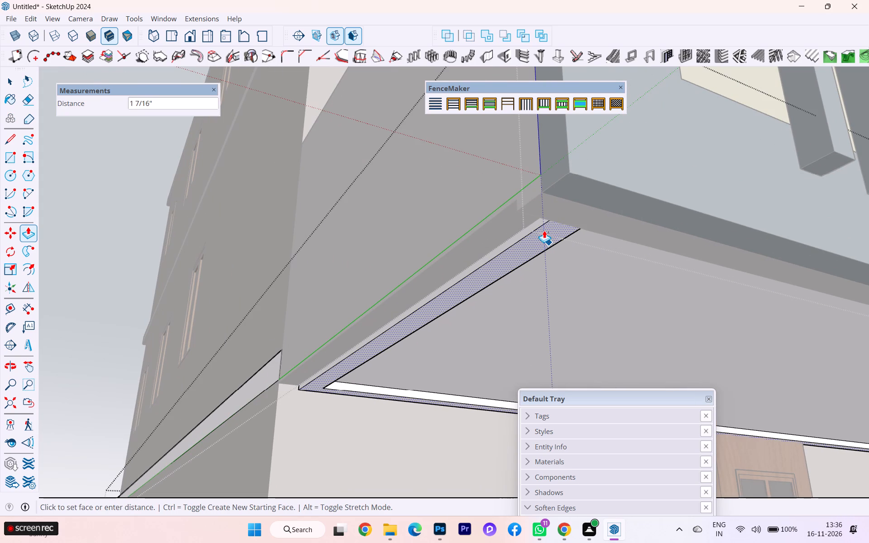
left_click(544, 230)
Examine the reduced border and where it meets the lower balcony slab's front and side edges from several angles.
middle_click_drag(550, 233, 417, 238)
scroll(329, 240, "down", 2)
scroll(324, 241, "up", 1)
scroll(323, 241, "down", 5)
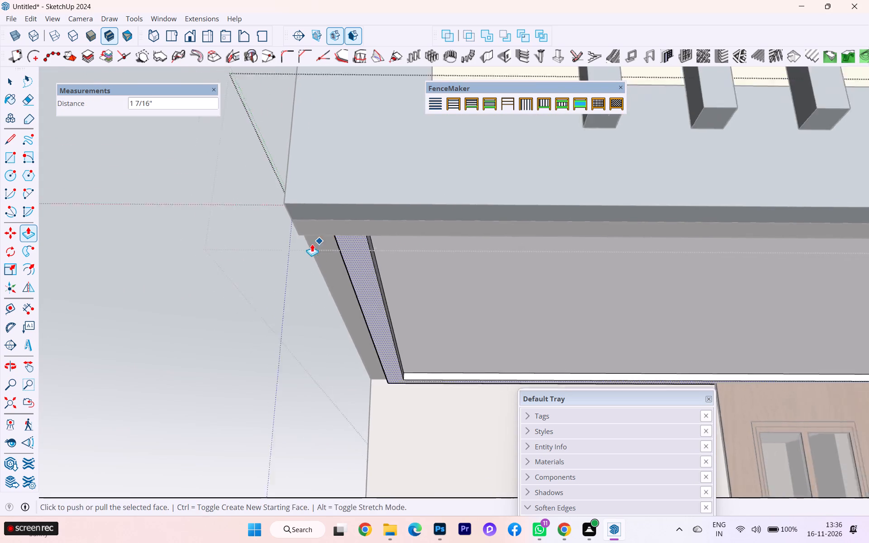
middle_click_drag(401, 234, 206, 141)
scroll(443, 149, "up", 1)
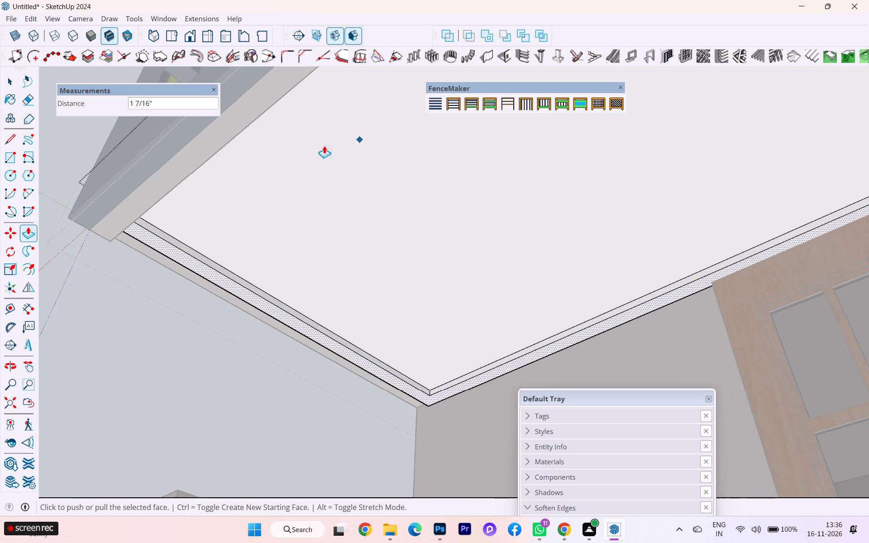
middle_click_drag(320, 146, 517, 185)
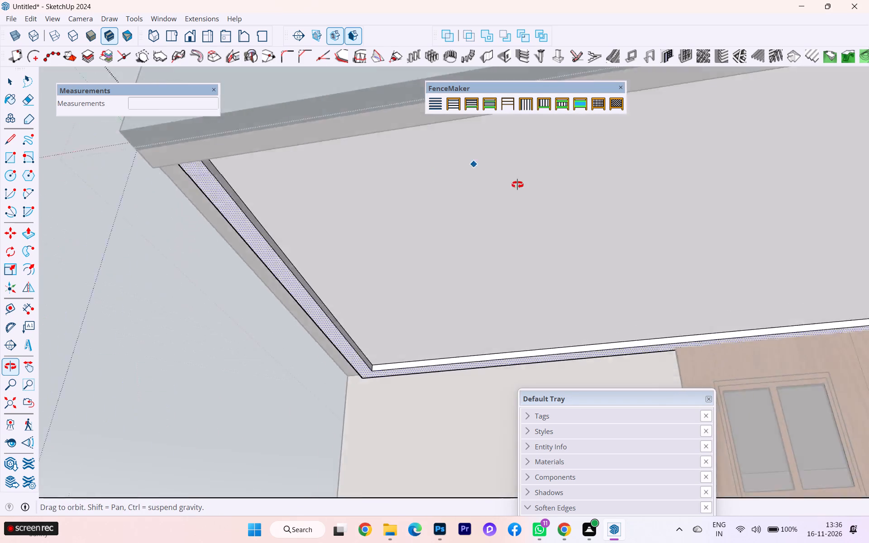
middle_click_drag(517, 185, 649, 181)
scroll(284, 438, "down", 2)
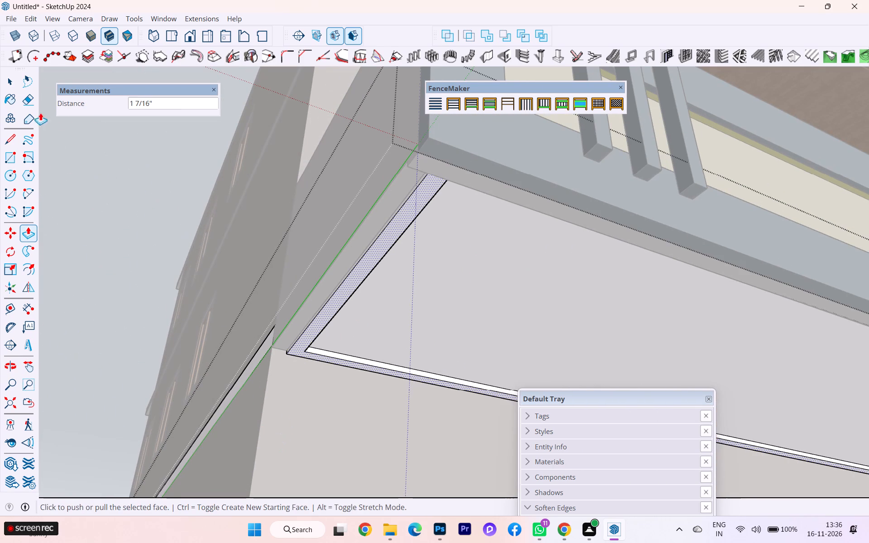
Undo the push/pulls and the inward offset of the border on the lower balcony's underside.
left_click(14, 82)
left_click(92, 200)
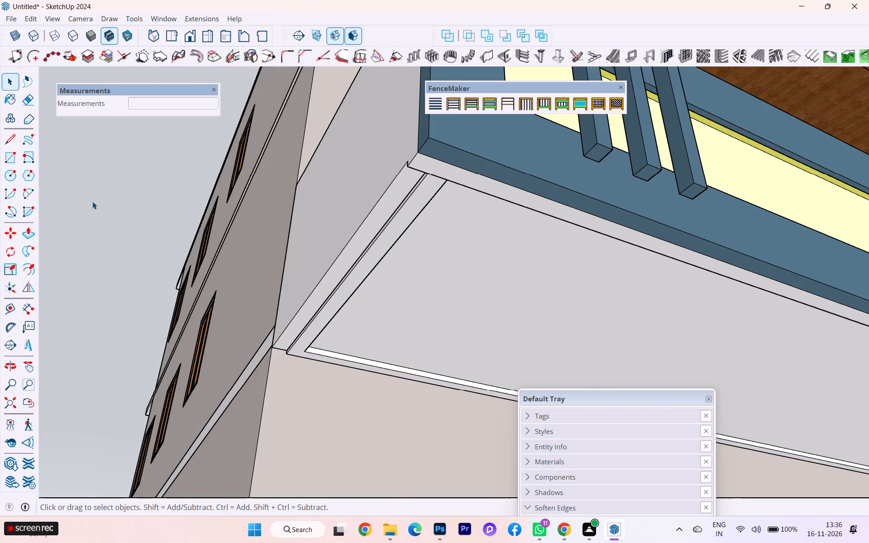
key("ctrl+z")
key("ctrl+z")
key("ctrl+z")
key("ctrl+z")
key("ctrl+z")
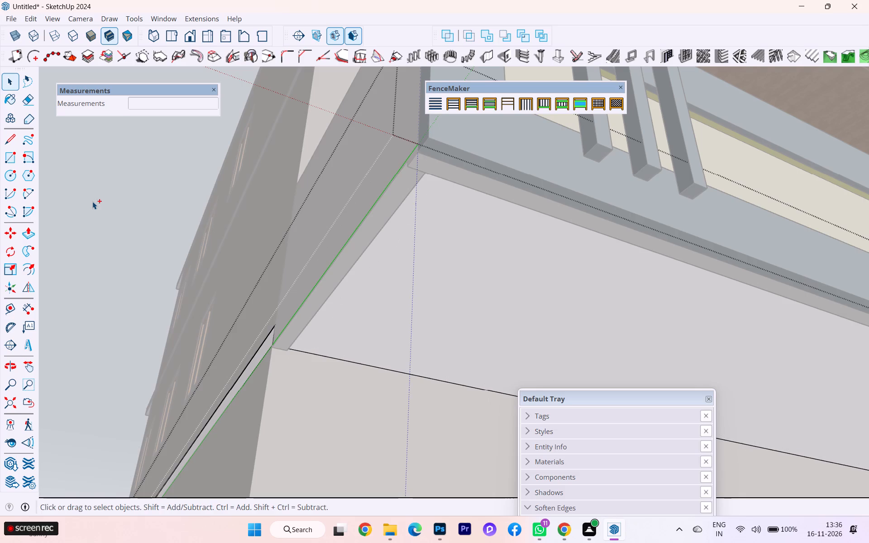
Select the lower balcony slab's underside face with its edges and hide the rest of the model.
scroll(434, 329, "down", 1)
middle_click_drag(456, 331, 430, 243)
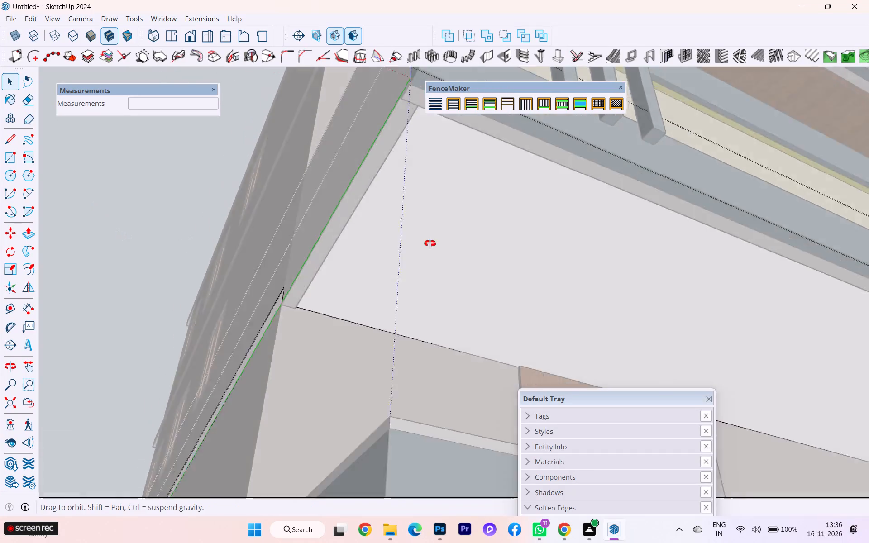
middle_click_drag(430, 243, 377, 274)
scroll(375, 281, "down", 1)
scroll(374, 281, "up", 1)
scroll(374, 281, "down", 1)
scroll(373, 281, "up", 3)
scroll(373, 281, "down", 2)
scroll(371, 294, "up", 2)
scroll(371, 295, "down", 6)
scroll(373, 304, "up", 2)
scroll(373, 304, "down", 3)
scroll(373, 309, "up", 1)
scroll(373, 309, "down", 1)
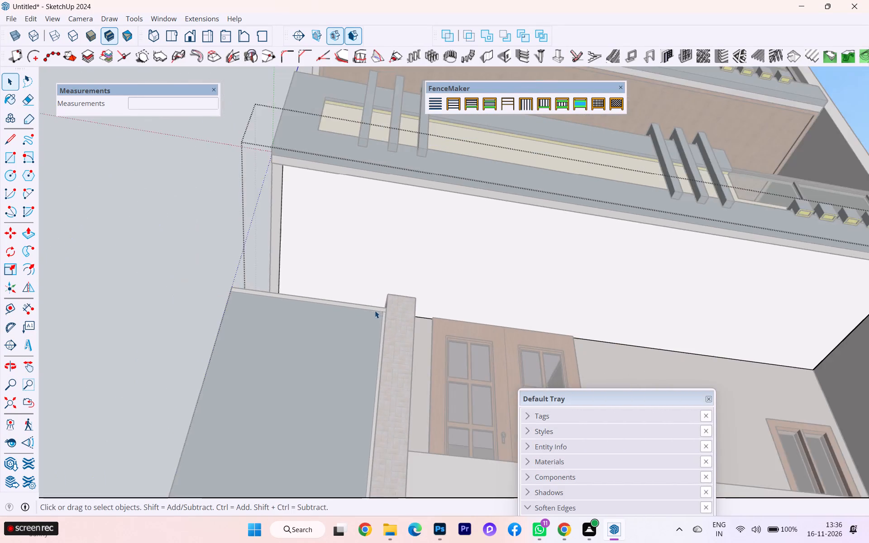
scroll(377, 318, "down", 4)
double_click(471, 289)
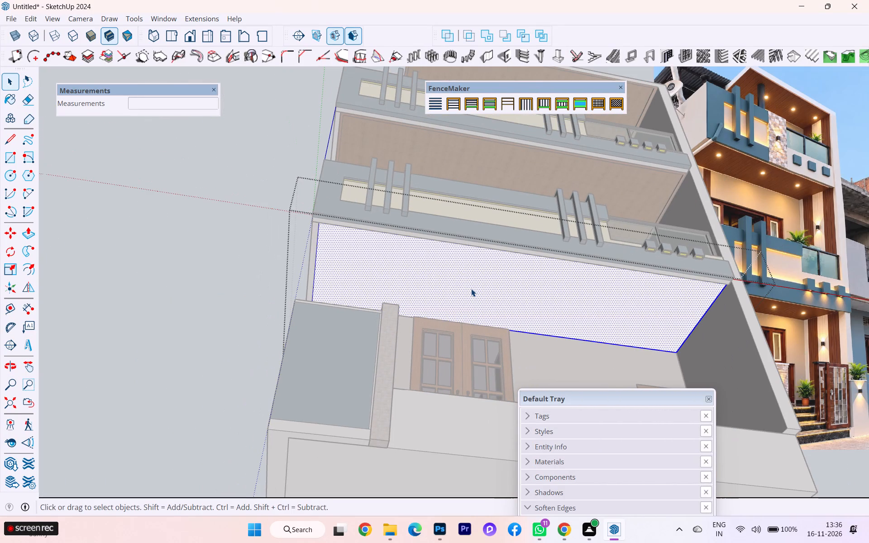
key("h")
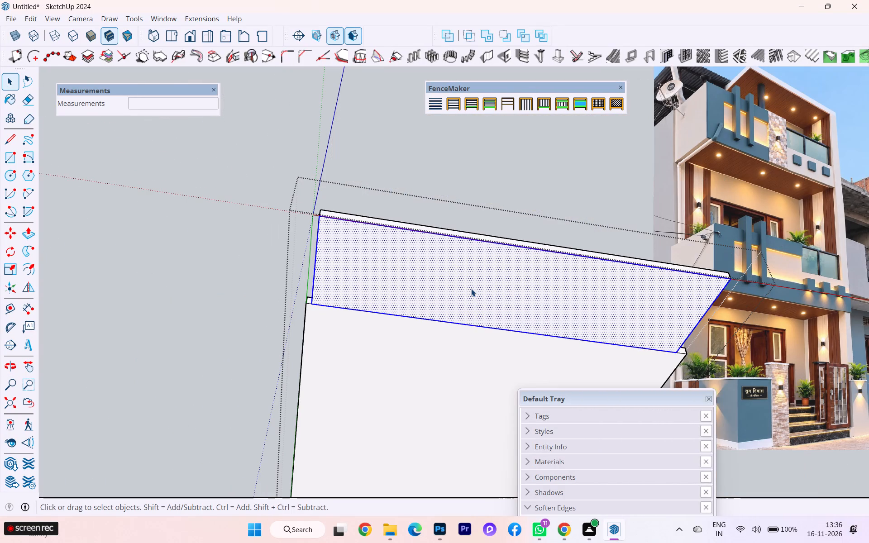
Draw a line about 23' 11" long across the underside face, just behind and parallel to its front edge, and close the slab group.
scroll(449, 245, "up", 4)
scroll(344, 281, "up", 1)
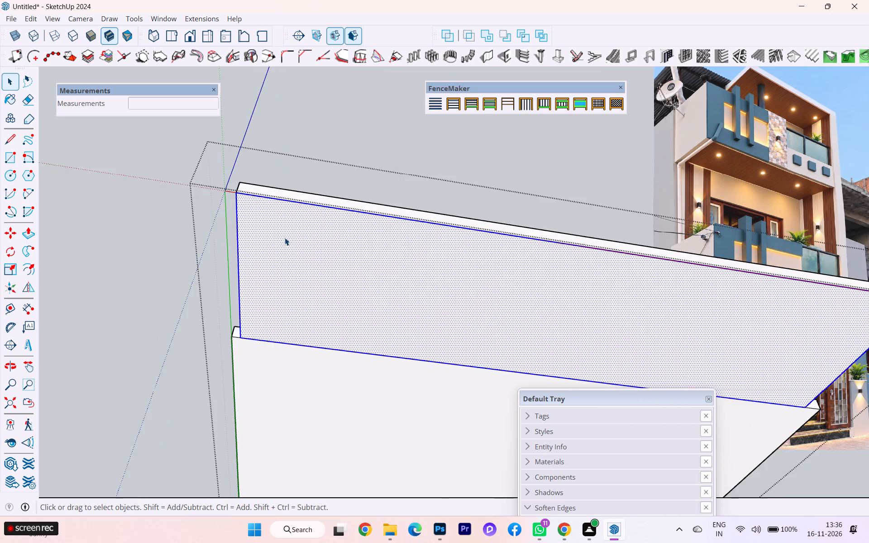
scroll(285, 236, "up", 1)
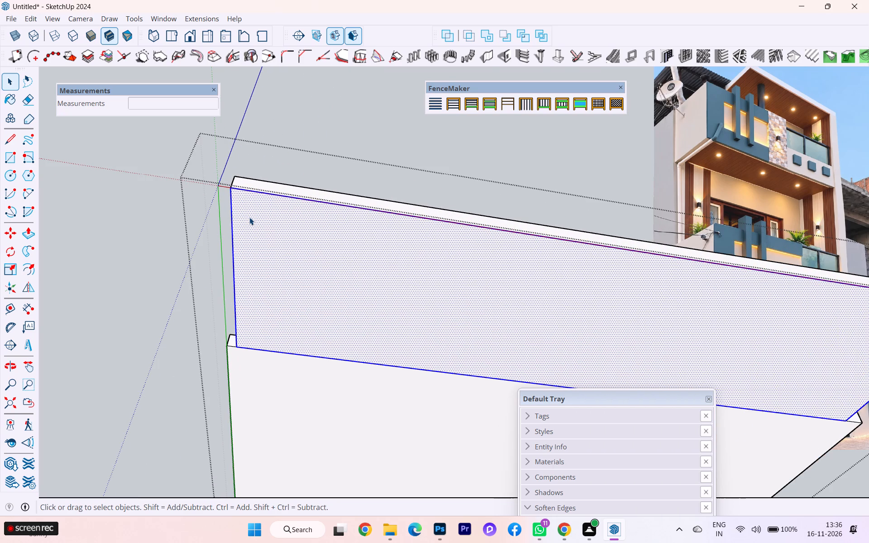
scroll(247, 219, "up", 2)
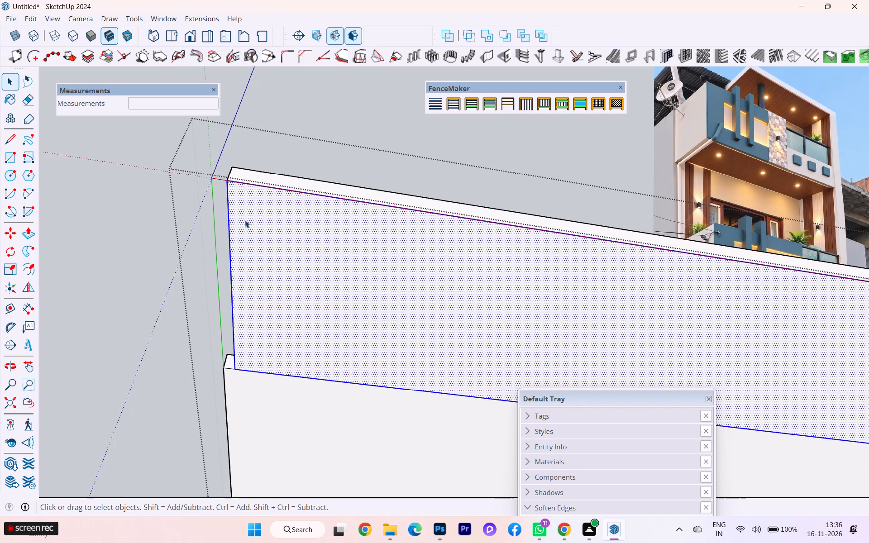
key("l")
key("Return")
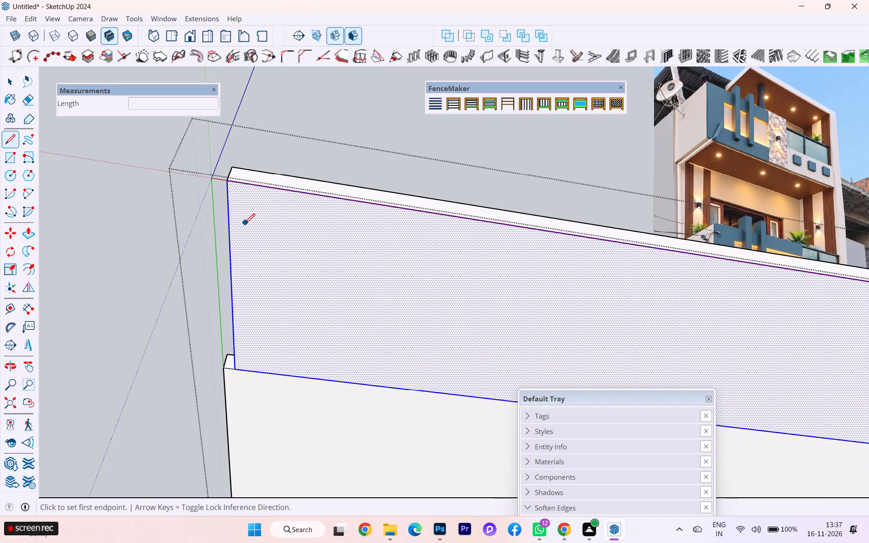
left_click(229, 195)
scroll(194, 208, "down", 3)
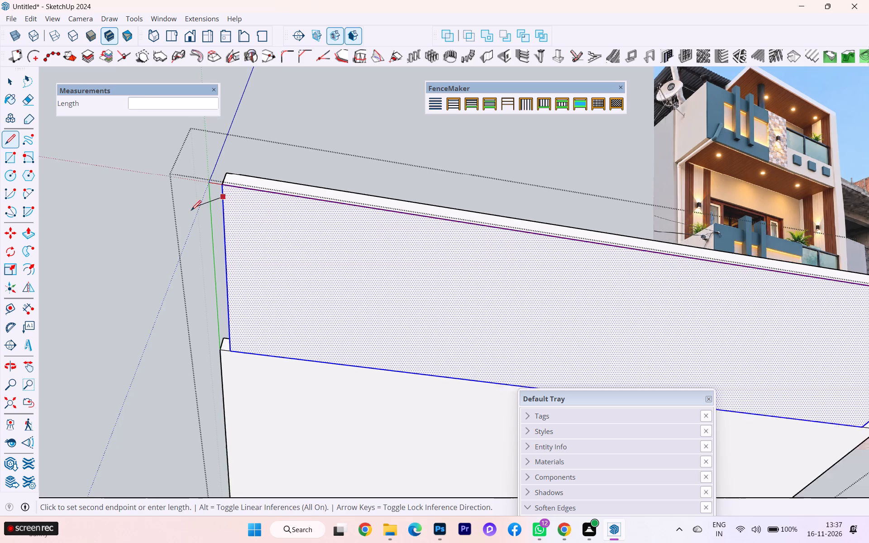
scroll(191, 210, "down", 3)
scroll(188, 213, "up", 1)
scroll(186, 213, "down", 7)
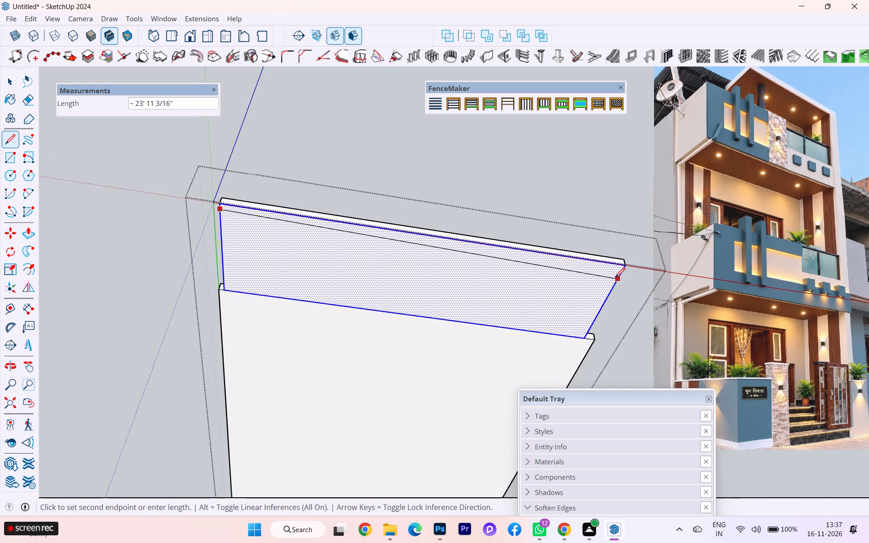
left_click(624, 272)
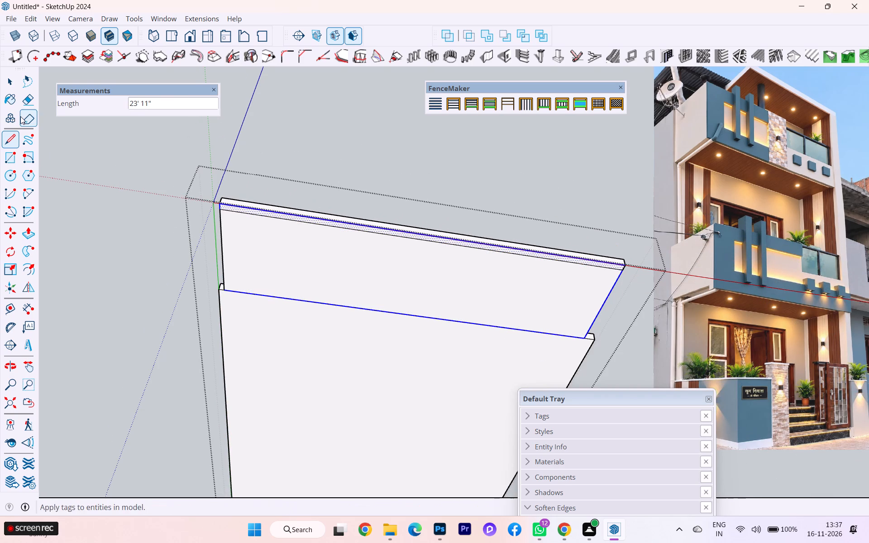
left_click(6, 82)
left_click(111, 213)
Reopen the lower balcony slab group and offset the underside face behind the dividing line inward by about 5".
scroll(276, 243, "down", 2)
middle_click_drag(272, 234, 247, 207)
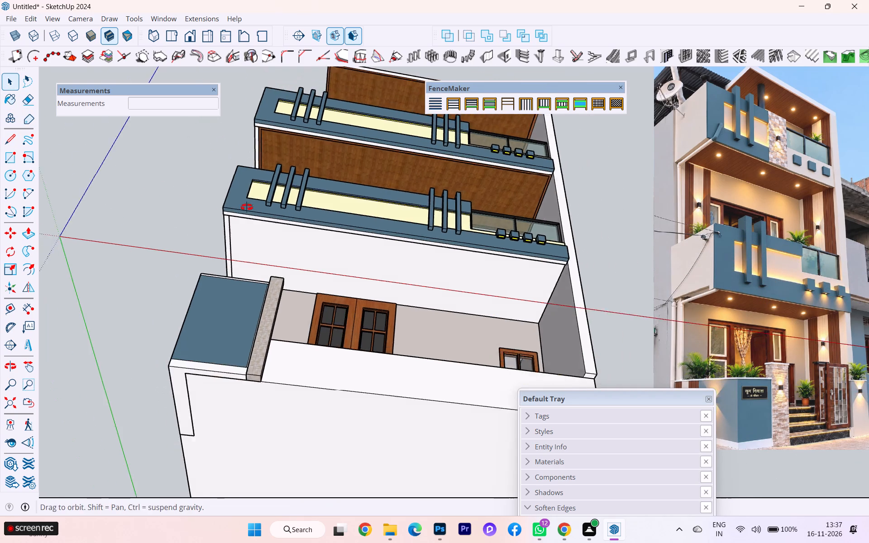
middle_click_drag(247, 207, 220, 171)
scroll(315, 243, "up", 4)
scroll(307, 213, "down", 1)
middle_click_drag(270, 195, 88, 145)
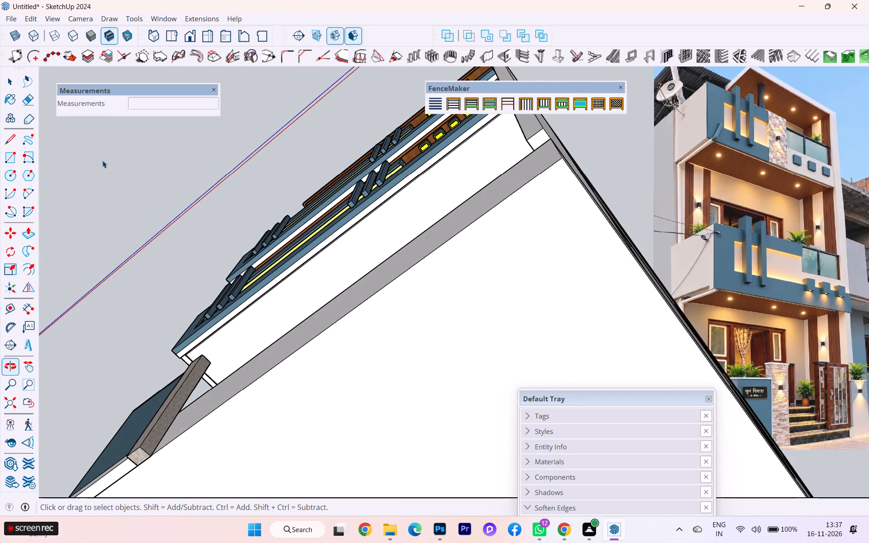
scroll(235, 286, "up", 4)
left_click(247, 337)
scroll(253, 338, "up", 1)
scroll(253, 338, "down", 1)
scroll(253, 338, "up", 2)
scroll(254, 338, "down", 1)
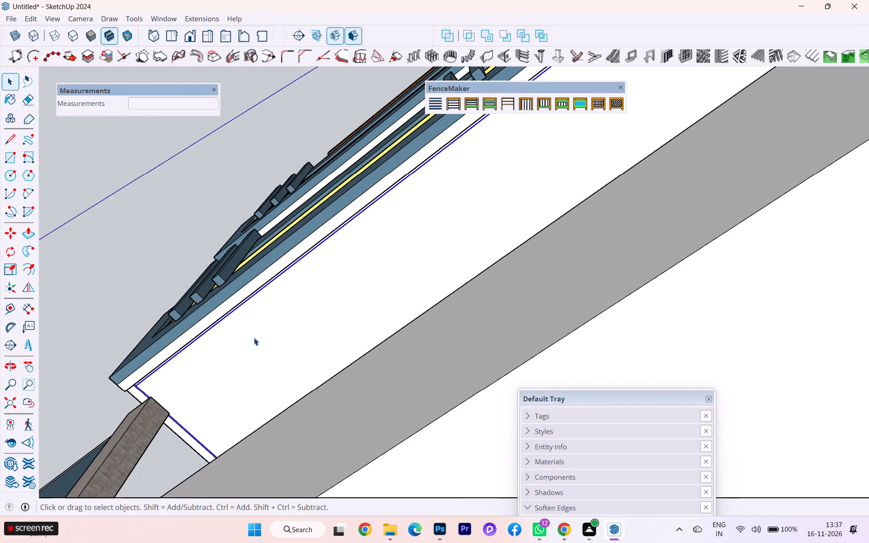
double_click(255, 339)
middle_click_drag(279, 348, 342, 361)
scroll(342, 361, "up", 1)
left_click(295, 352)
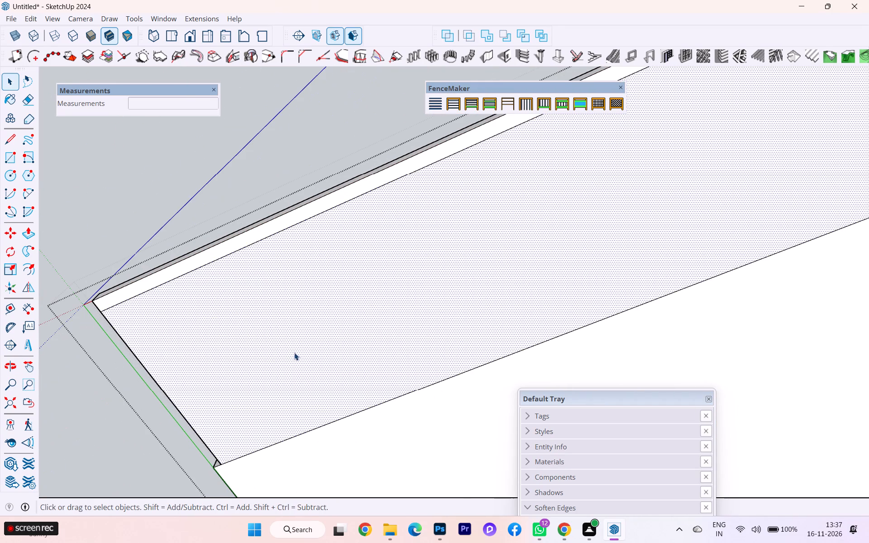
key("f")
key("Return")
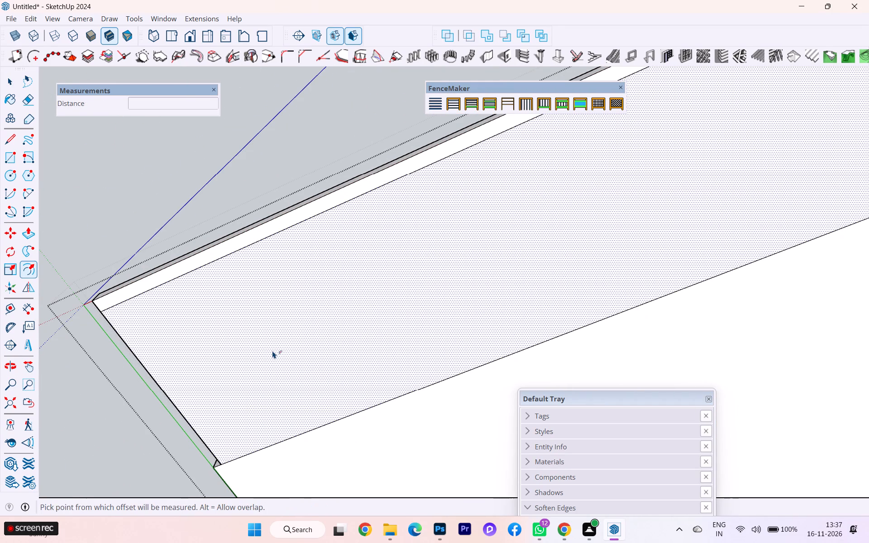
left_click(191, 396)
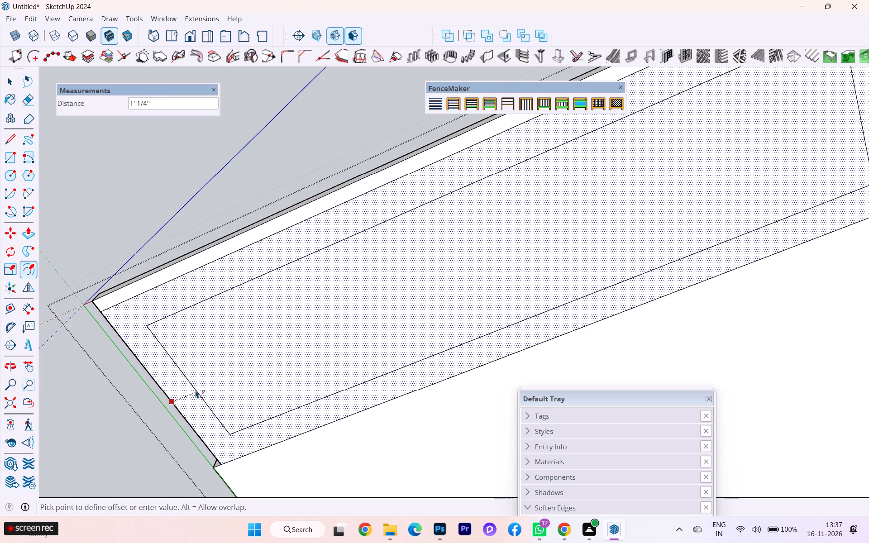
left_click(178, 394)
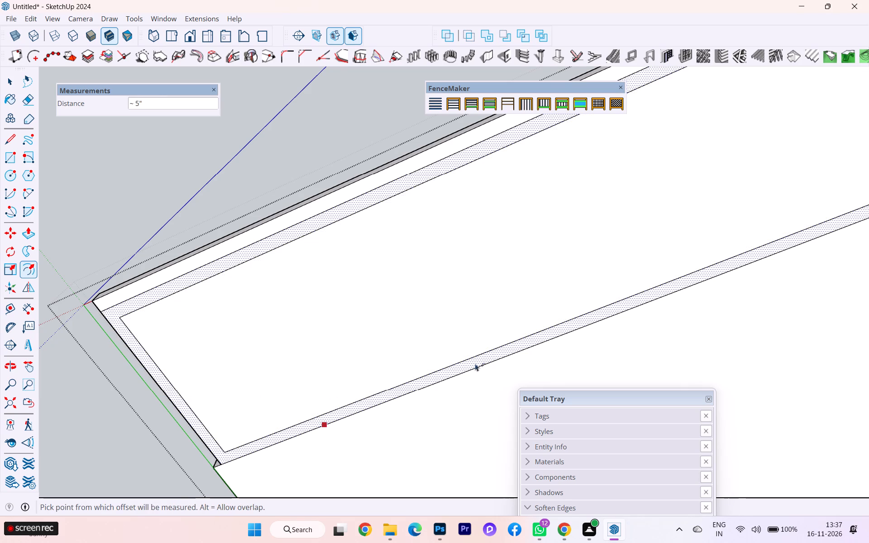
Push/pull the border face on the lower balcony slab's underside outward by about 2 11/16".
scroll(492, 351, "down", 1)
middle_click_drag(497, 362, 520, 397)
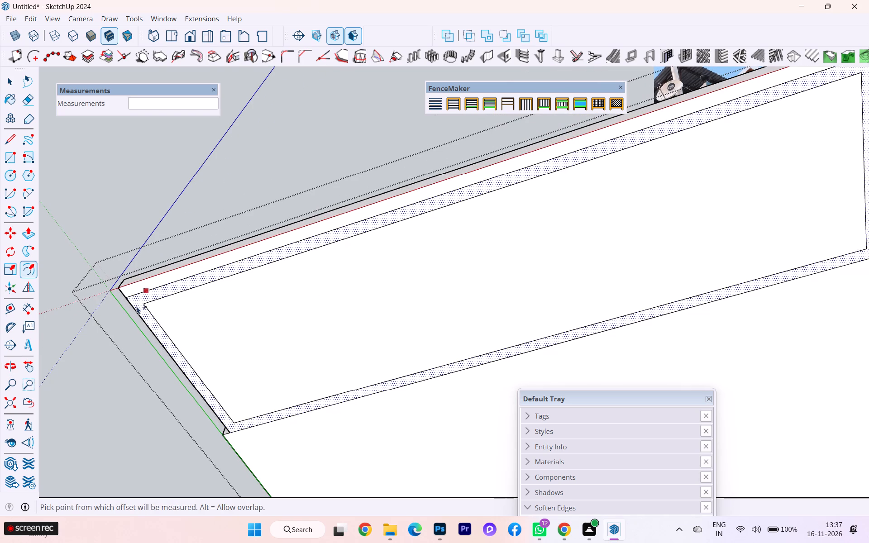
left_click(1, 83)
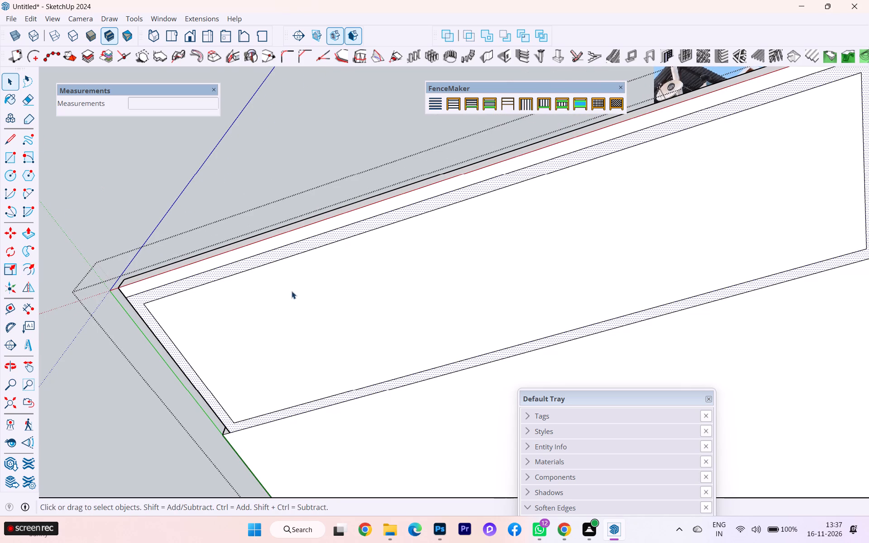
left_click(298, 297)
middle_click_drag(311, 311, 619, 353)
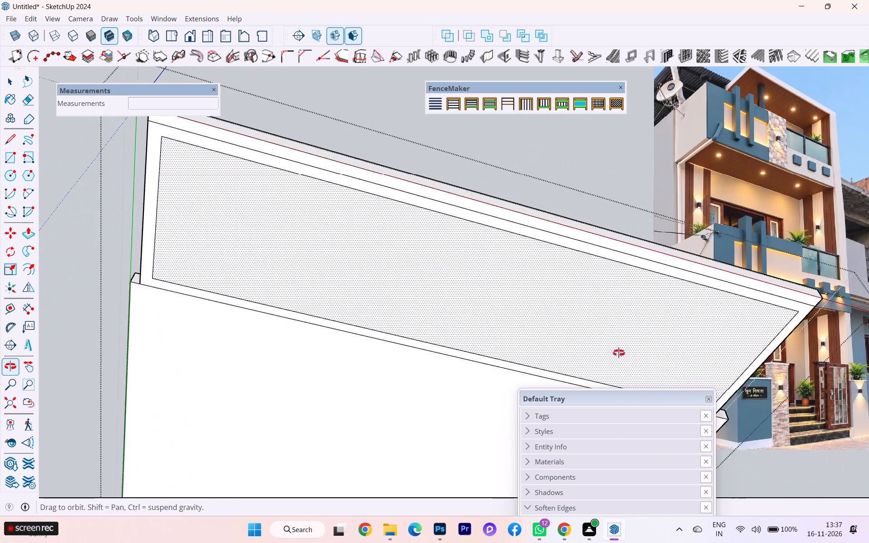
middle_click_drag(619, 353, 643, 360)
middle_click_drag(364, 308, 336, 358)
scroll(177, 167, "up", 1)
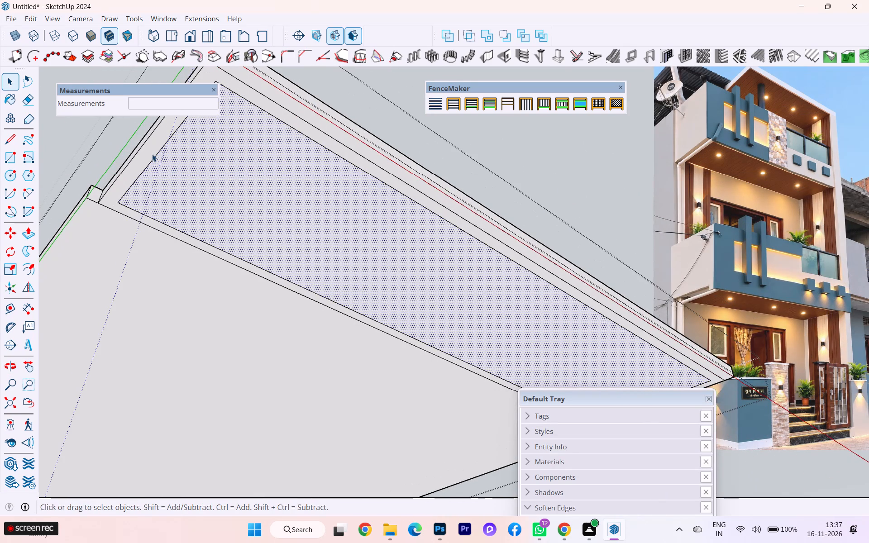
left_click(150, 152)
key("p")
key("Return")
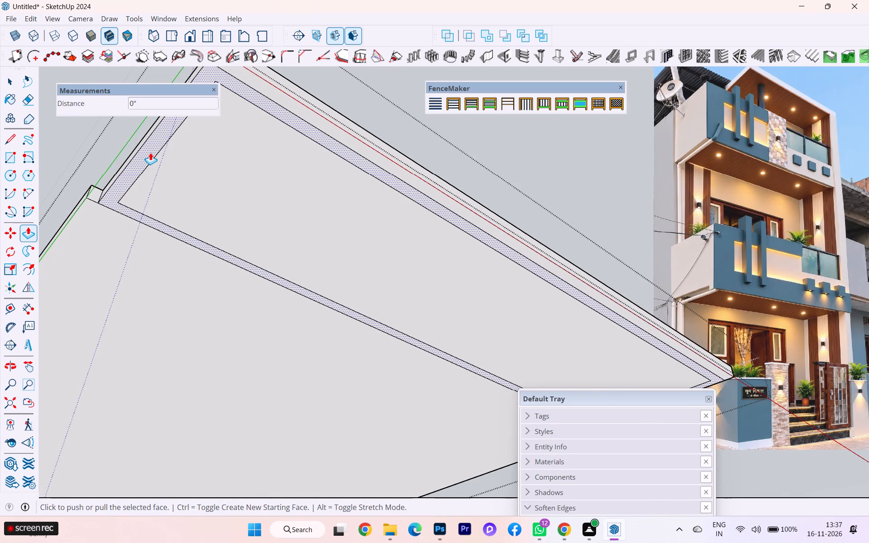
left_click(150, 152)
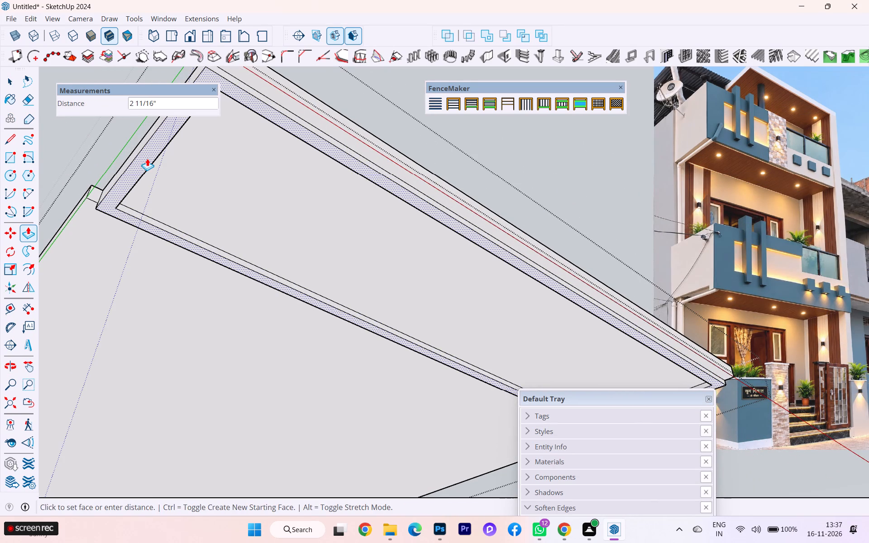
left_click(147, 157)
middle_click_drag(271, 197, 229, 200)
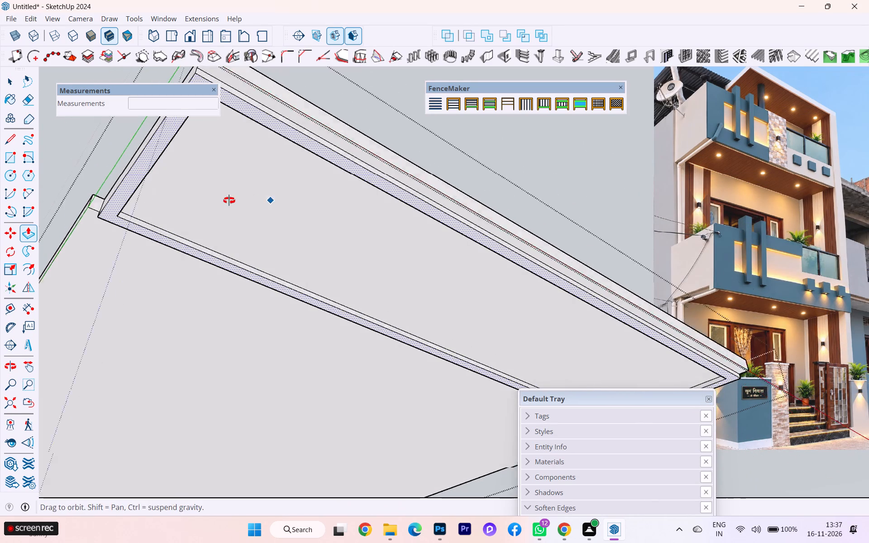
middle_click_drag(229, 200, 130, 204)
scroll(229, 234, "down", 3)
Select the recessed face inside the border on the slab's underside and show the rest of the model again.
left_click(9, 86)
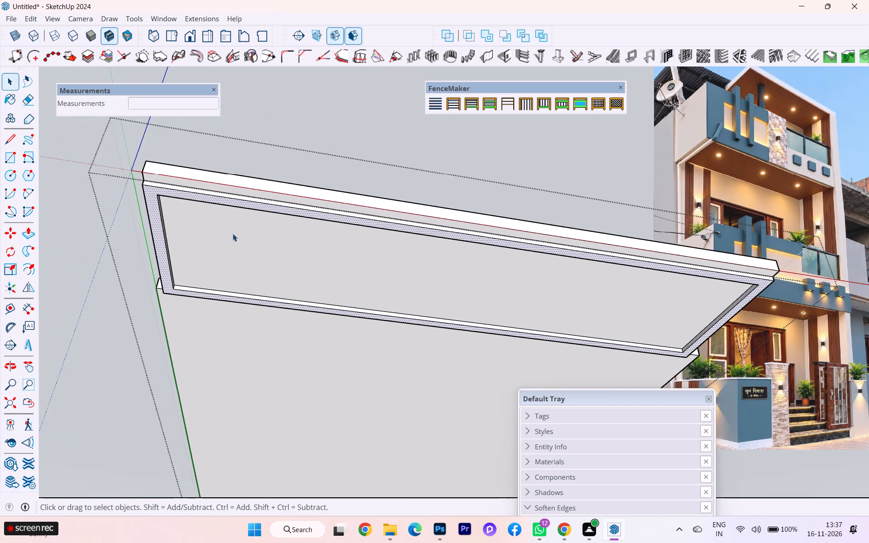
left_click(235, 238)
scroll(244, 243, "down", 1)
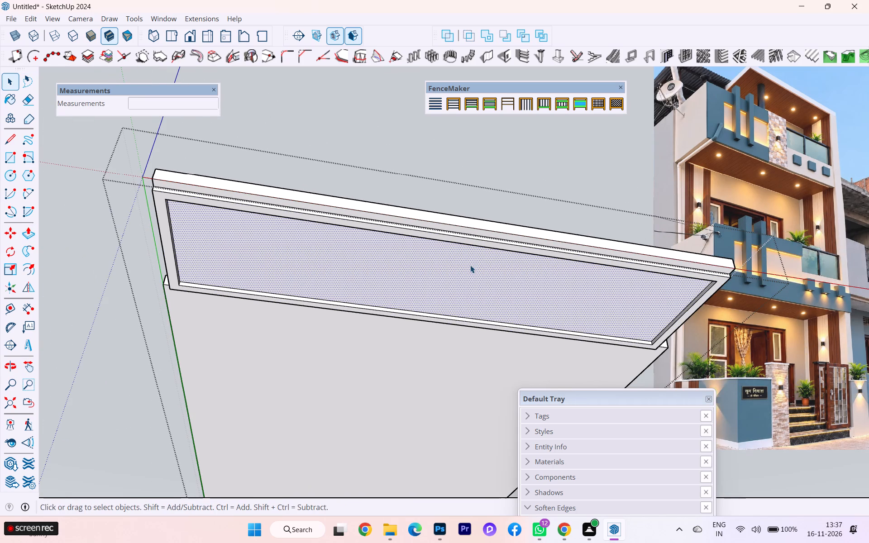
scroll(454, 263, "down", 1)
key("h")
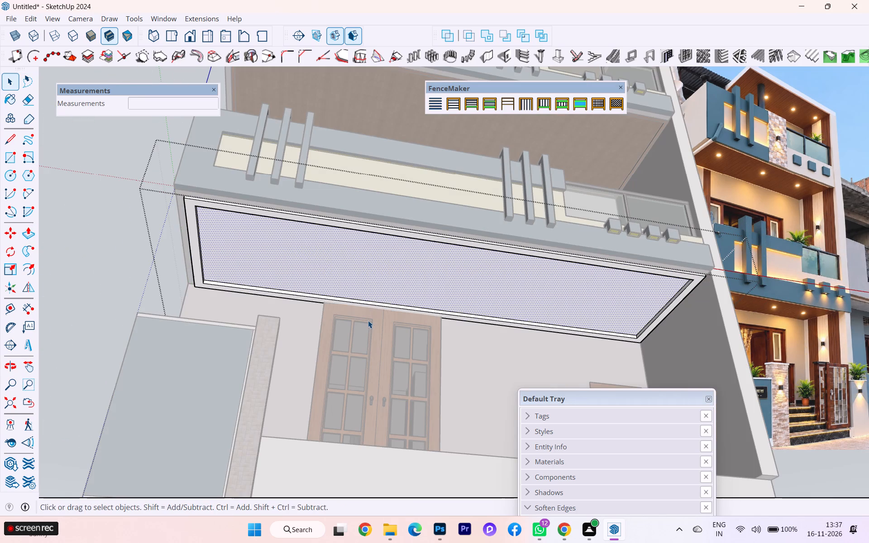
scroll(332, 299, "down", 1)
scroll(332, 299, "up", 1)
scroll(332, 298, "down", 3)
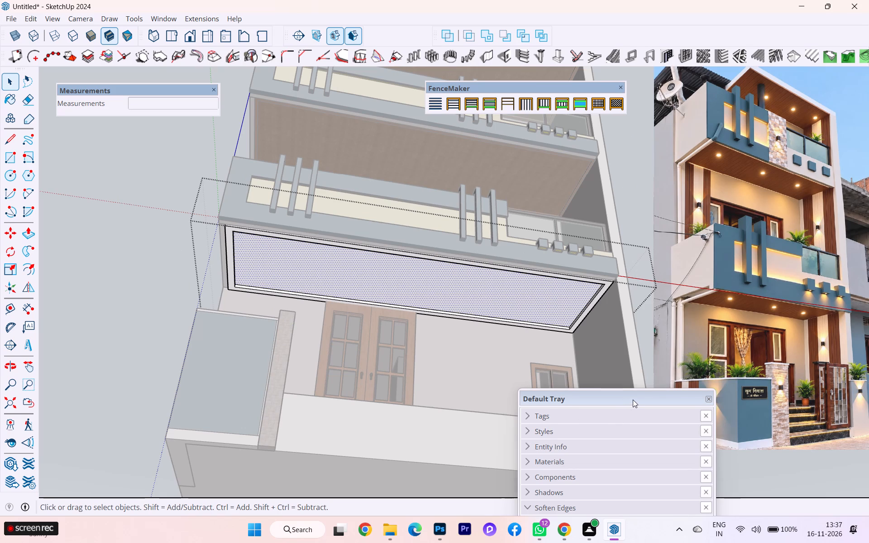
Sample the brown wood material from the upper balcony's ceiling and paint the lower balcony's recessed underside face with it.
left_click_drag(633, 400, 823, 287)
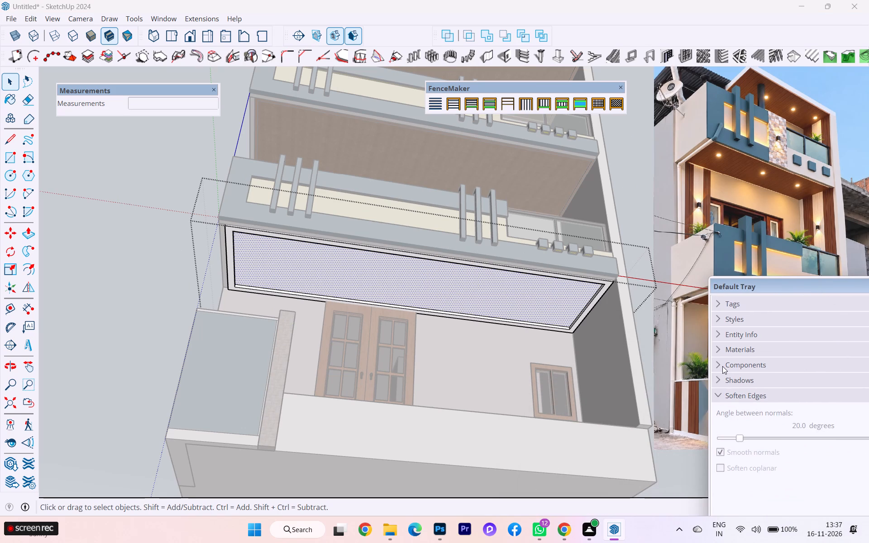
scroll(370, 289, "up", 1)
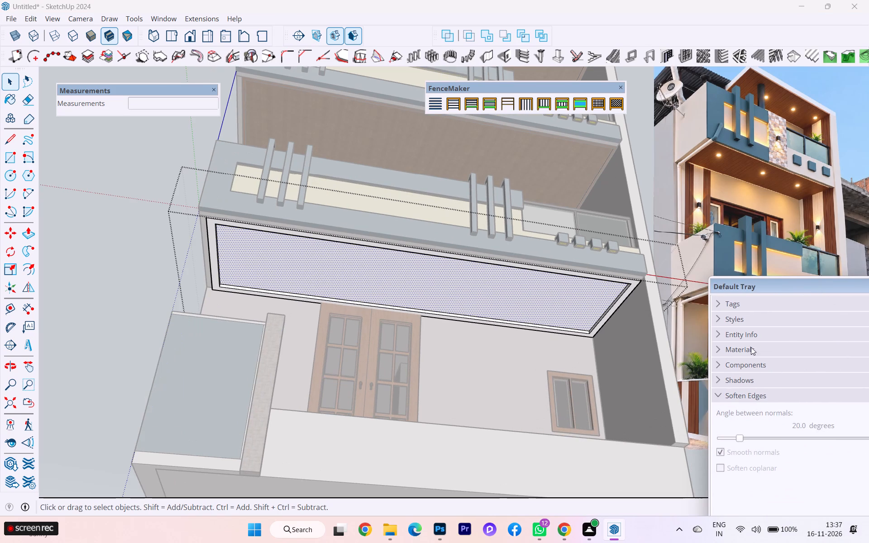
left_click(721, 351)
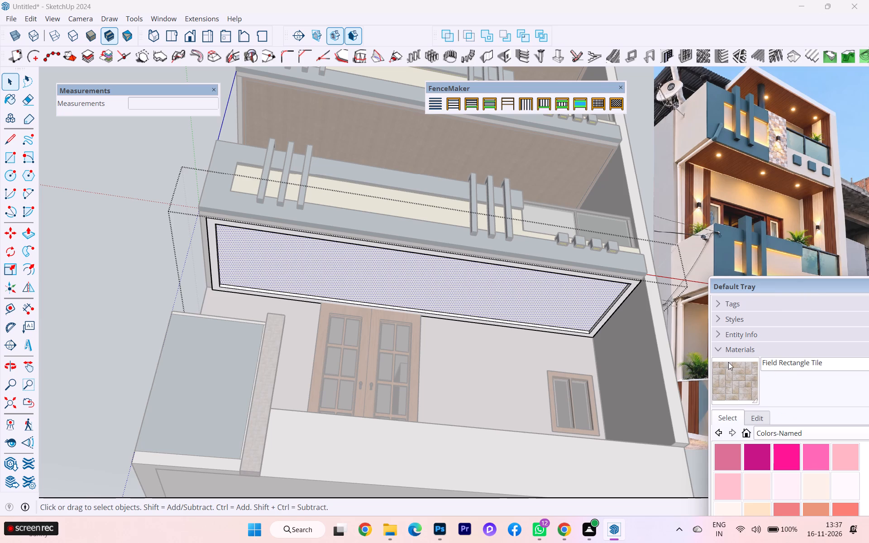
scroll(742, 365, "up", 1)
left_click_drag(788, 282, 701, 267)
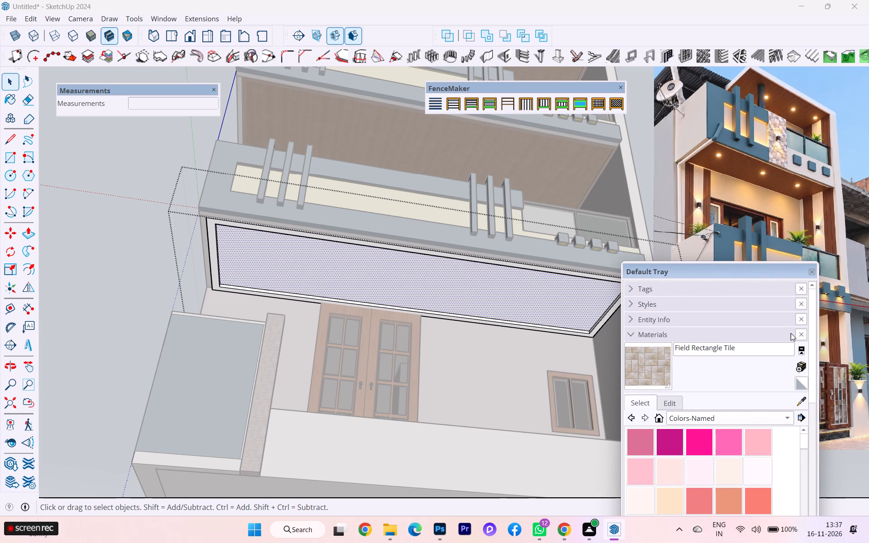
left_click(804, 401)
left_click(409, 140)
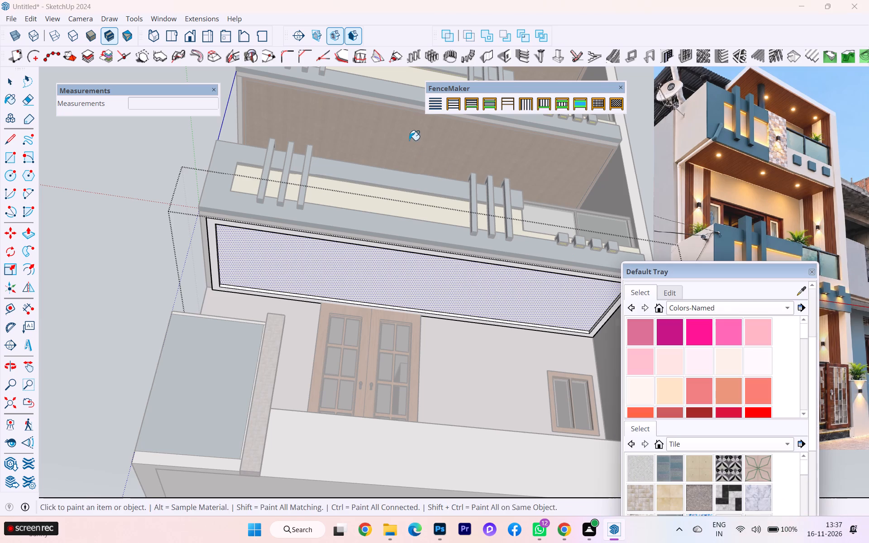
left_click(396, 268)
scroll(402, 282, "up", 3)
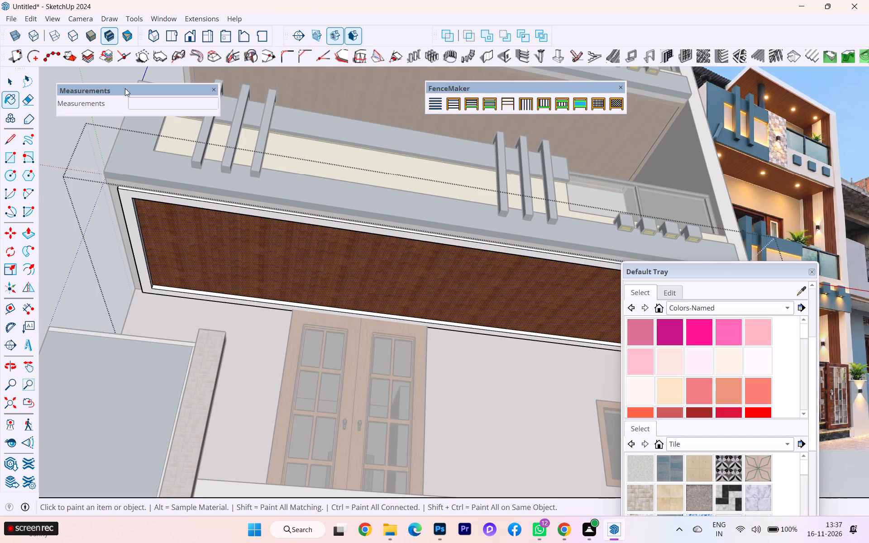
scroll(177, 219, "down", 3)
Select the face of the raised border around the wood panel together with its bounding edges.
left_click(5, 84)
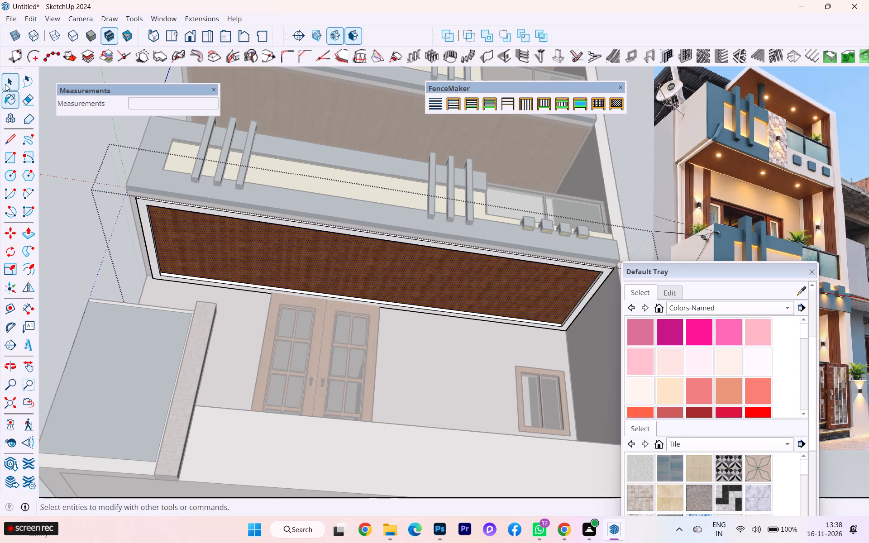
left_click(139, 206)
left_click(139, 206)
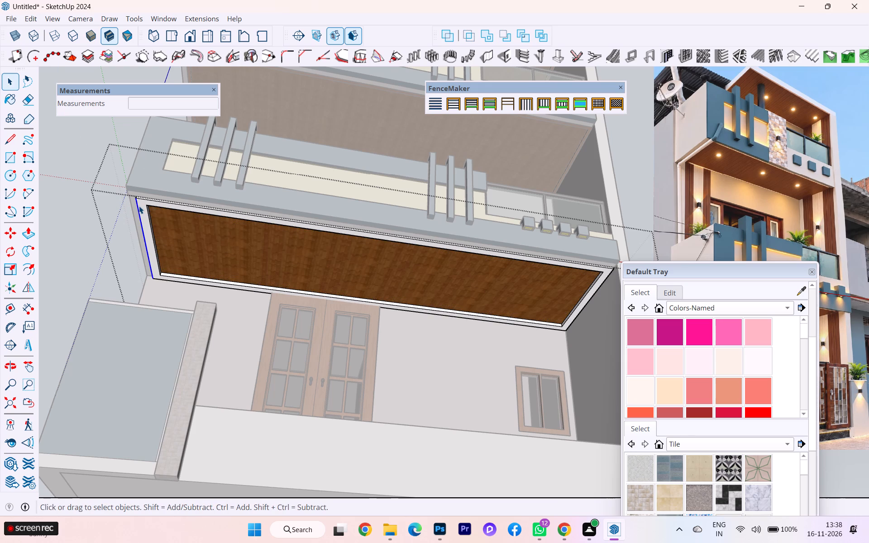
double_click(144, 200)
left_click(144, 200)
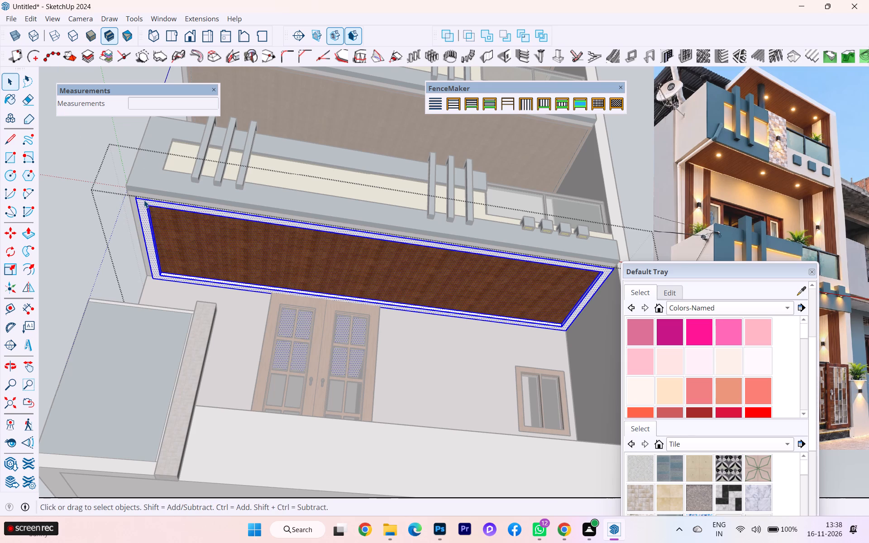
left_click(144, 200)
left_click(144, 200)
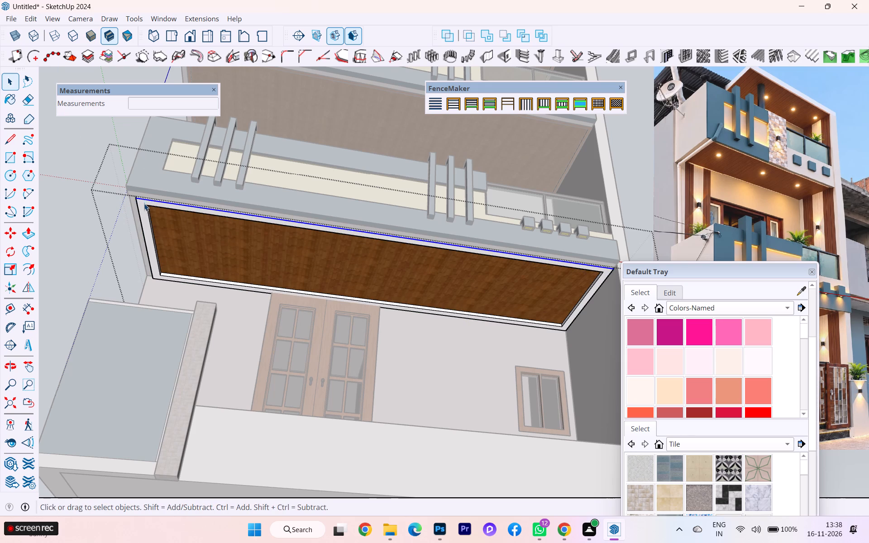
left_click(144, 209)
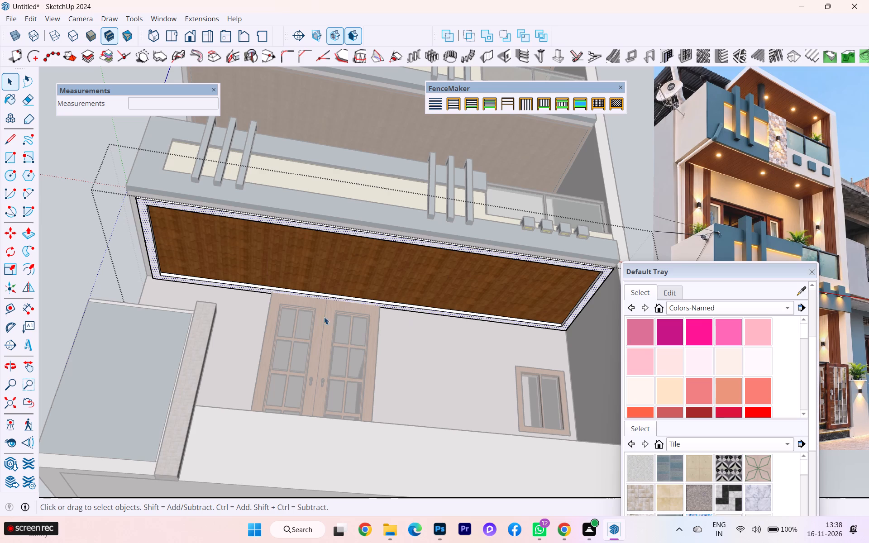
double_click(146, 236)
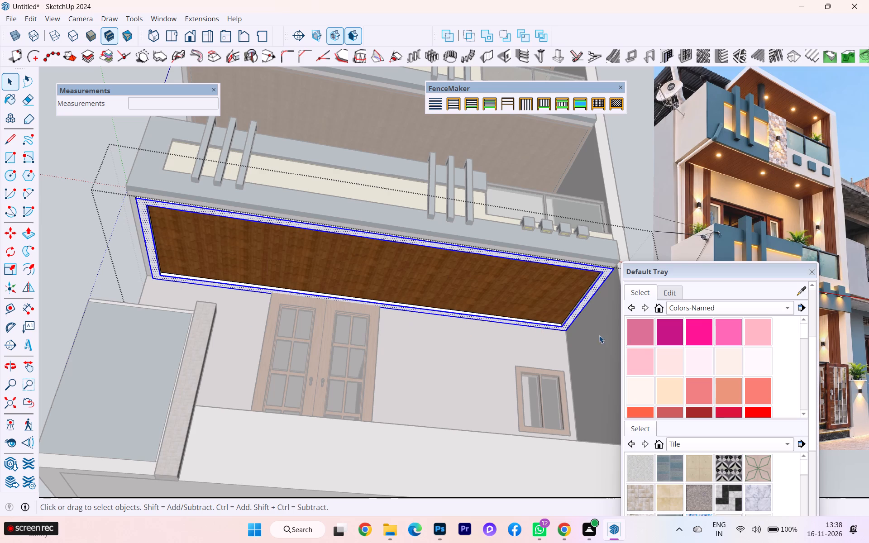
scroll(533, 186, "up", 3)
scroll(534, 187, "down", 5)
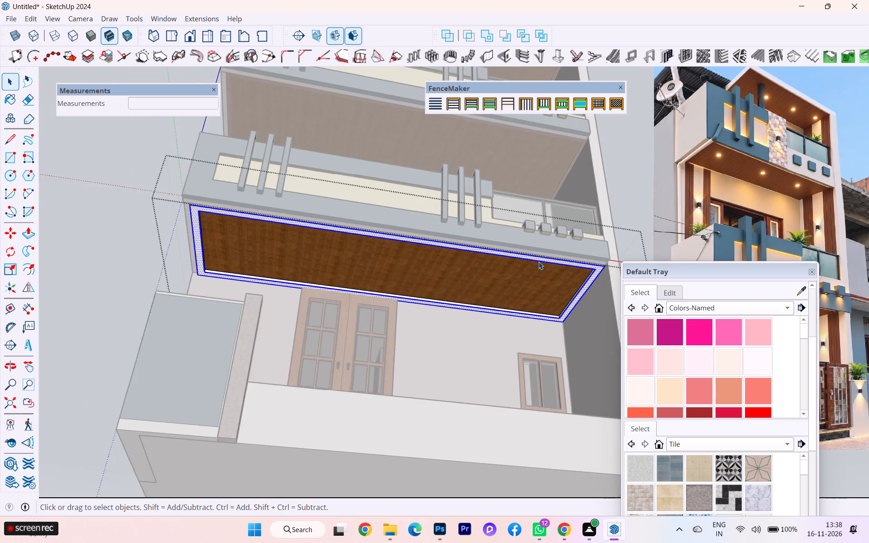
scroll(529, 313, "down", 3)
scroll(528, 319, "up", 1)
scroll(528, 319, "down", 3)
scroll(713, 364, "up", 2)
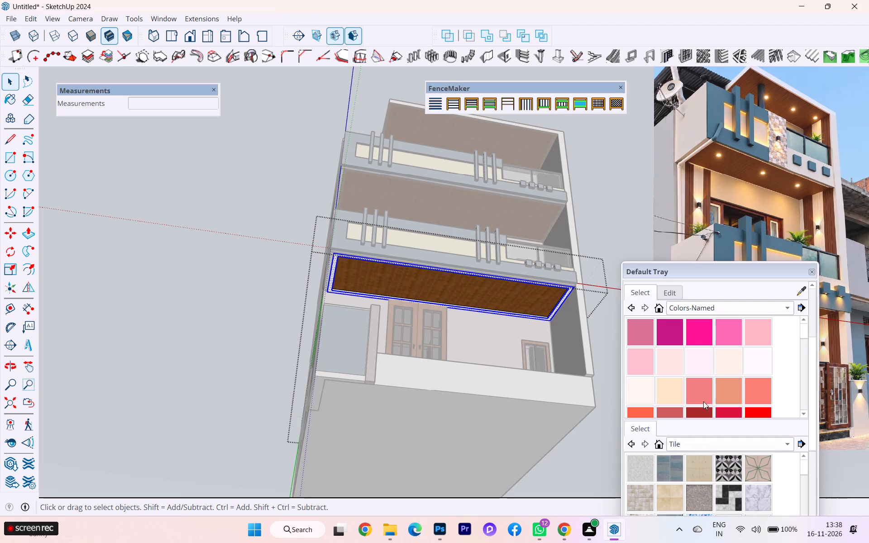
Paint the raised border's underside face with the reddish-brown wood from the Wood materials collection.
scroll(690, 359, "down", 3)
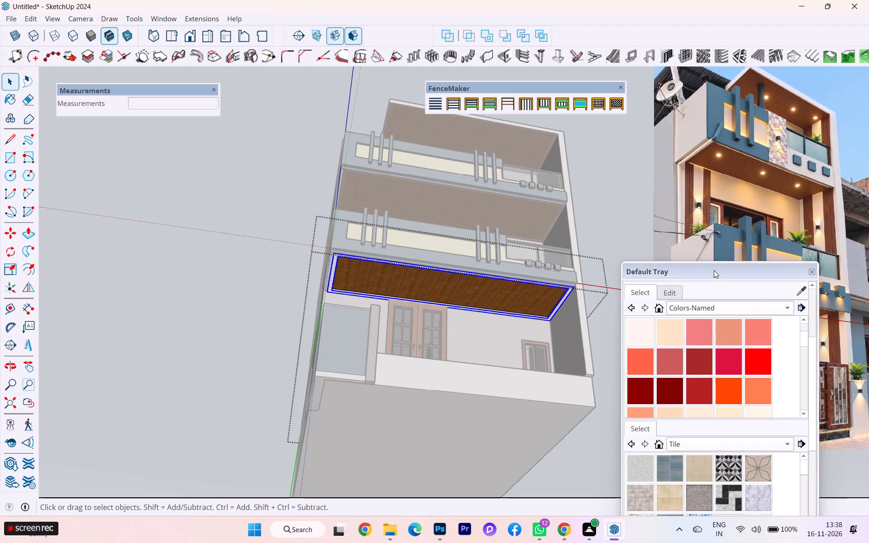
left_click_drag(714, 270, 729, 210)
scroll(736, 415, "up", 1)
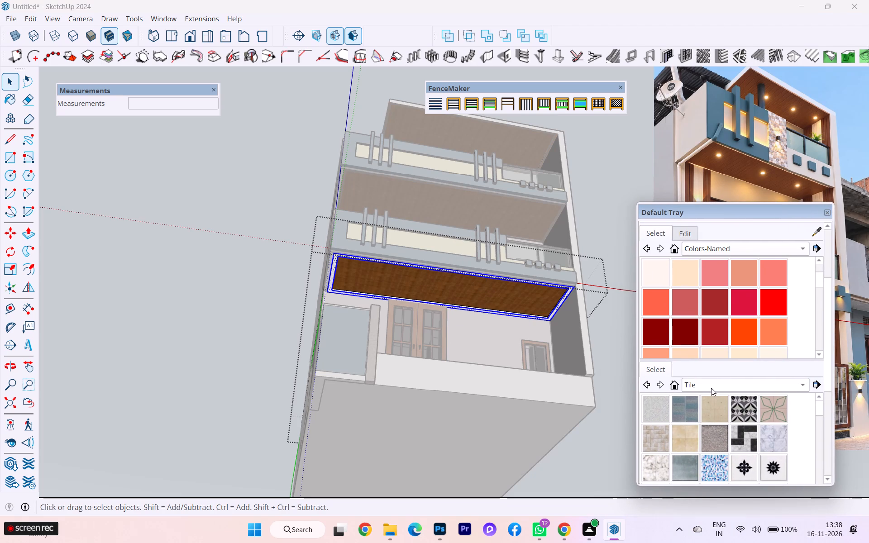
left_click(711, 388)
left_click(706, 414)
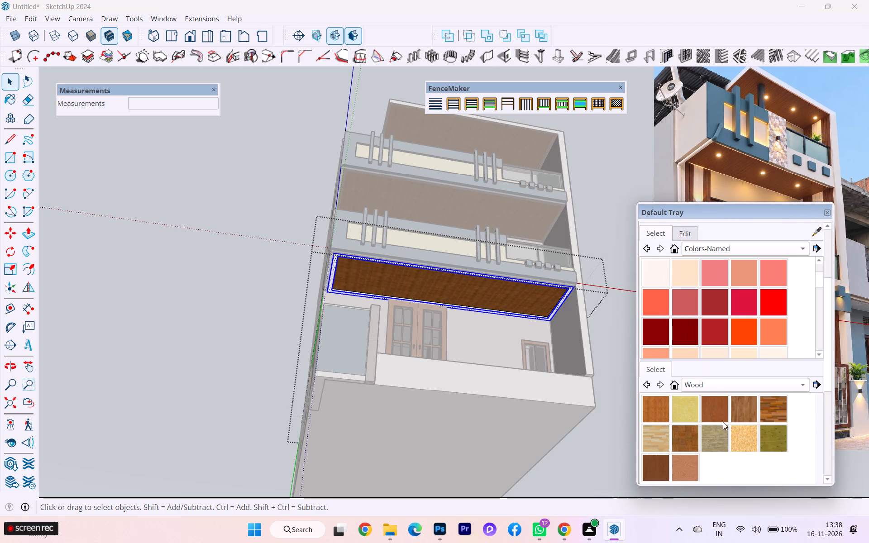
left_click(713, 412)
scroll(279, 275, "up", 4)
scroll(327, 281, "down", 3)
scroll(327, 281, "up", 6)
scroll(386, 275, "down", 1)
scroll(386, 275, "up", 4)
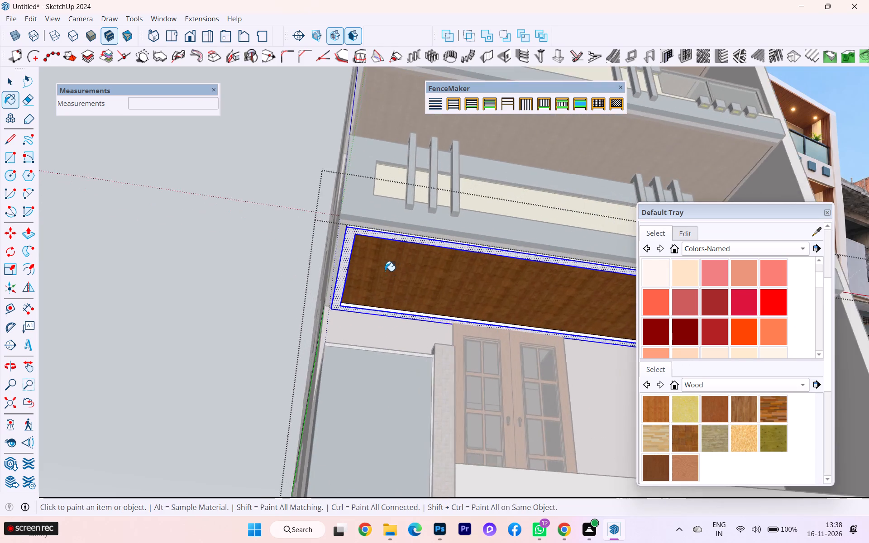
scroll(385, 271, "up", 6)
left_click(334, 224)
Paint the raised border's outer side faces along the front and the left end with the same reddish-brown wood.
scroll(337, 231, "down", 2)
middle_click_drag(343, 240, 359, 257)
scroll(383, 236, "up", 6)
left_click(377, 231)
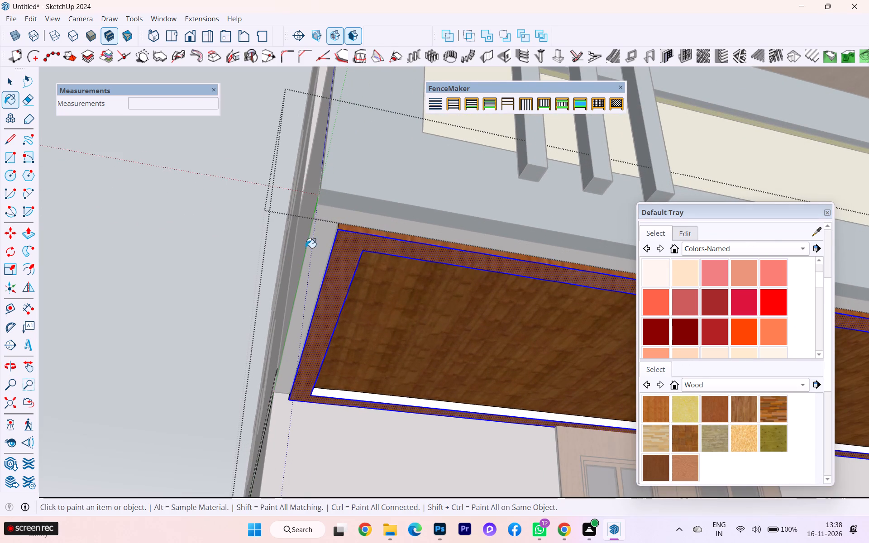
middle_click_drag(347, 261, 450, 276)
left_click(455, 290)
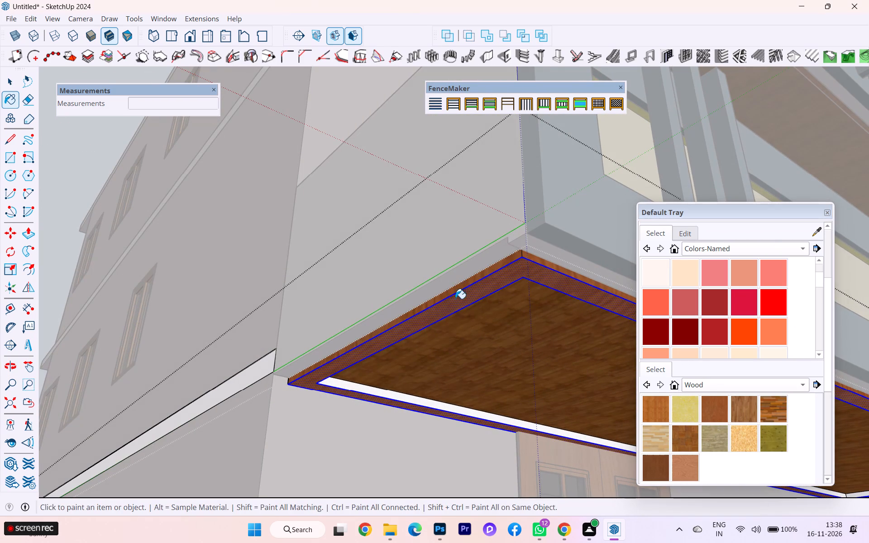
Paint the border's inner side faces along the rear and the left end reddish-brown wood, undoing any paint on the recessed panel.
middle_click_drag(454, 298, 257, 258)
scroll(344, 378, "up", 3)
left_click(368, 415)
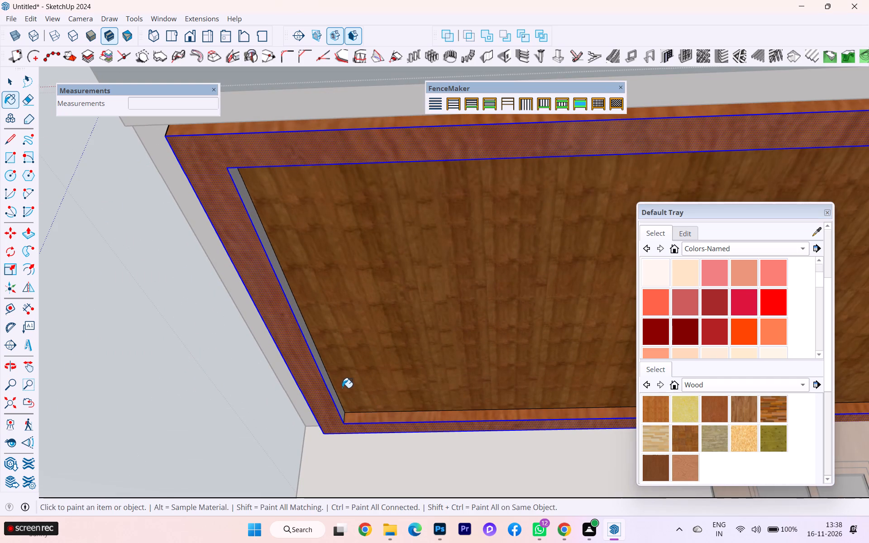
left_click(335, 383)
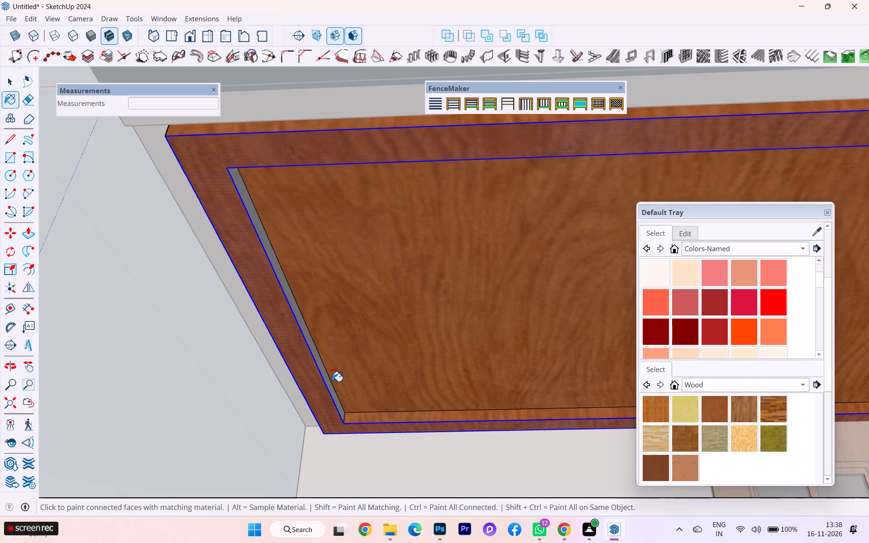
key("ctrl+z")
scroll(332, 381, "up", 5)
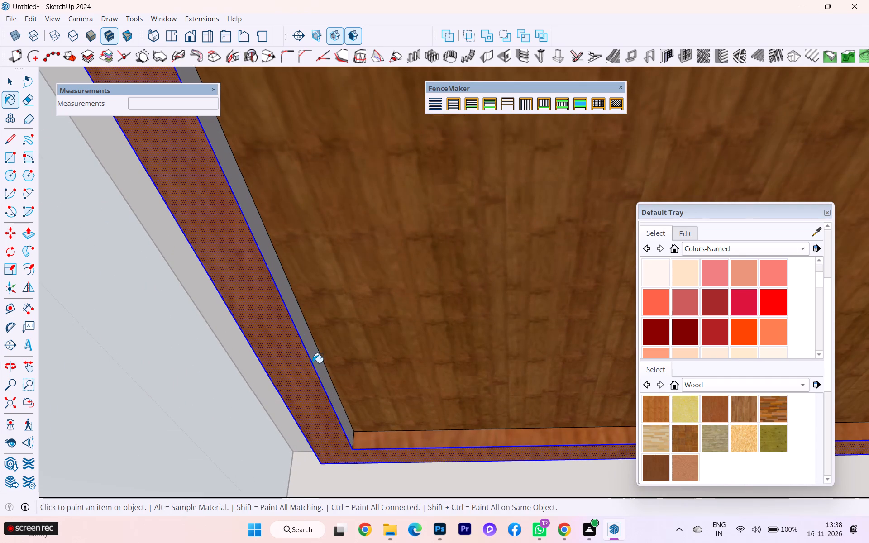
left_click(313, 363)
scroll(324, 357, "down", 7)
scroll(269, 310, "down", 1)
middle_click_drag(272, 262, 607, 243)
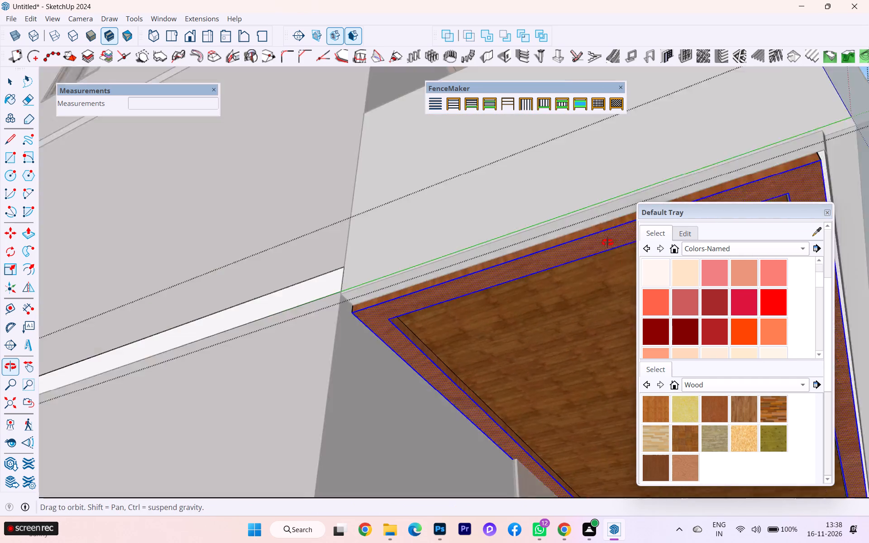
Paint the raised border's inner side face along the front of the lower balcony underside with the reddish-brown wood.
middle_click_drag(607, 243, 626, 248)
scroll(438, 257, "down", 2)
scroll(436, 257, "up", 1)
scroll(435, 257, "down", 2)
scroll(428, 259, "up", 1)
scroll(387, 299, "down", 7)
scroll(401, 322, "up", 1)
scroll(405, 324, "down", 2)
scroll(491, 401, "down", 1)
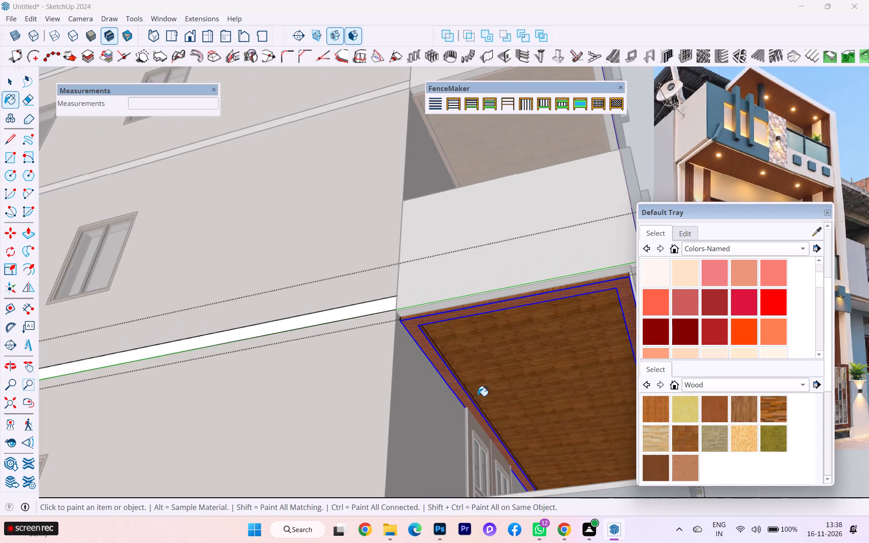
middle_click_drag(471, 392, 586, 417)
scroll(332, 321, "down", 4)
scroll(553, 414, "up", 4)
scroll(644, 410, "up", 3)
scroll(643, 409, "down", 1)
scroll(642, 407, "up", 2)
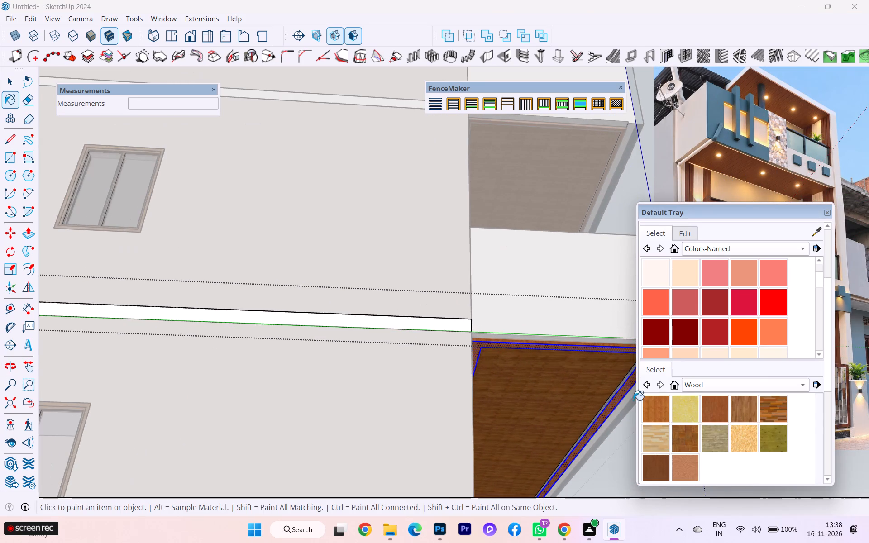
scroll(633, 400, "up", 5)
scroll(602, 400, "down", 1)
scroll(602, 399, "up", 4)
scroll(607, 400, "down", 2)
scroll(607, 400, "up", 5)
left_click(608, 397)
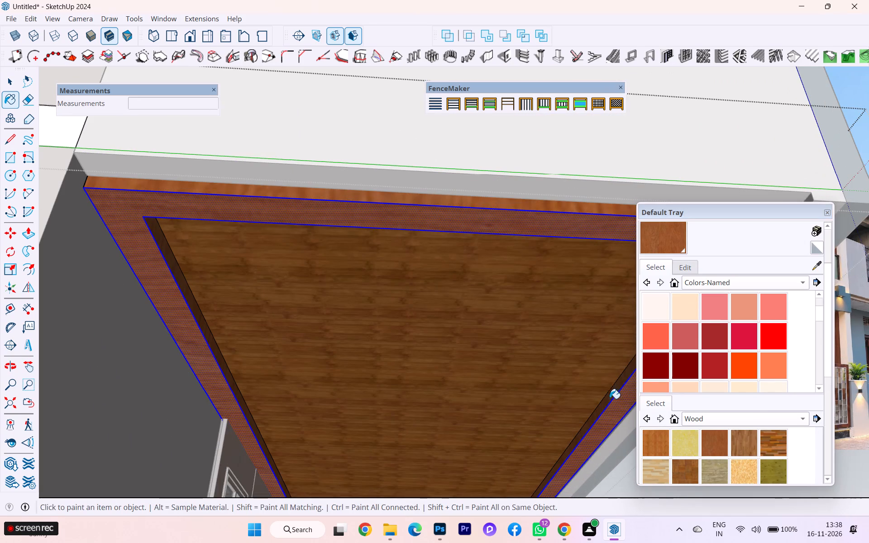
Paint the border's inner side face at the right end with the same reddish-brown wood, and close the group.
scroll(605, 395, "down", 3)
middle_click_drag(563, 392, 364, 361)
scroll(293, 352, "down", 8)
scroll(278, 337, "up", 2)
scroll(278, 337, "down", 2)
scroll(292, 351, "up", 2)
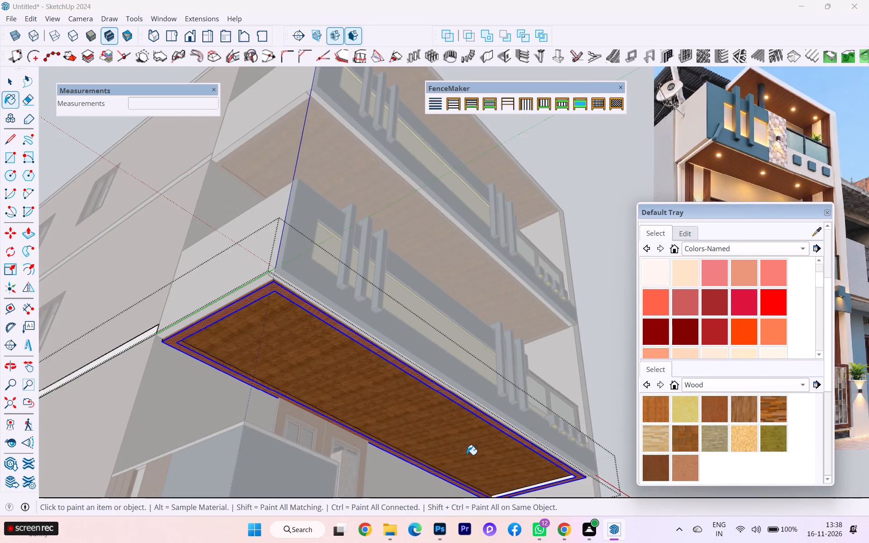
scroll(480, 470, "up", 2)
scroll(511, 494, "down", 3)
scroll(513, 495, "up", 3)
scroll(563, 473, "up", 8)
left_click(588, 474)
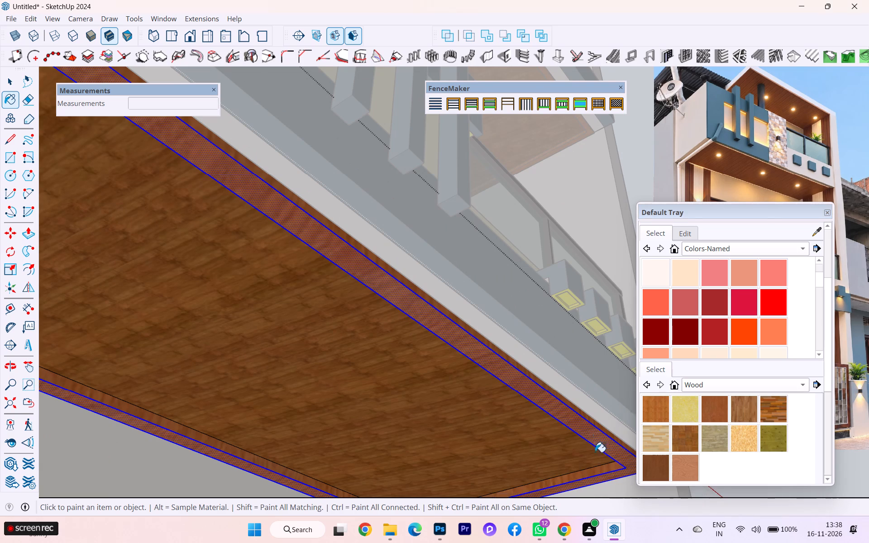
scroll(584, 428, "down", 3)
scroll(568, 378, "down", 5)
middle_click_drag(561, 386, 363, 429)
scroll(498, 318, "down", 4)
scroll(505, 319, "up", 3)
scroll(509, 319, "down", 1)
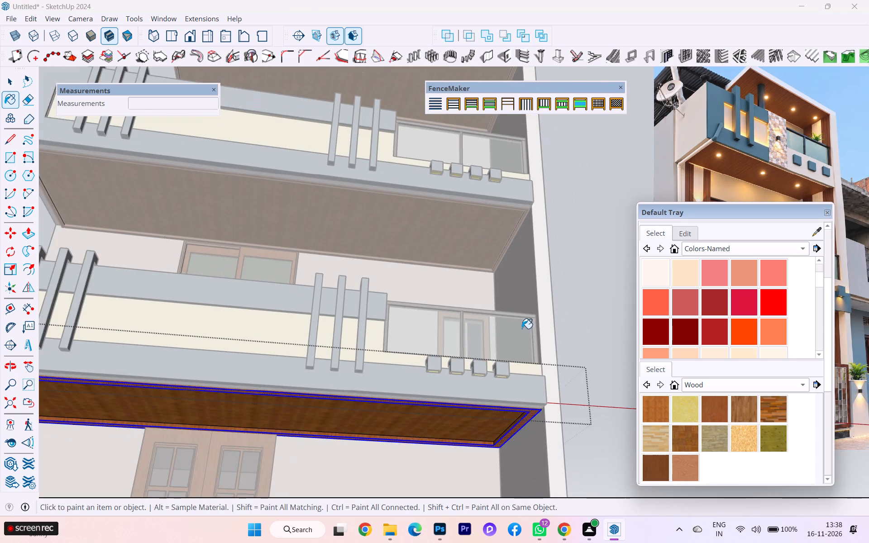
scroll(529, 336, "down", 3)
scroll(530, 338, "up", 2)
scroll(531, 340, "down", 1)
left_click(9, 81)
left_click(68, 143)
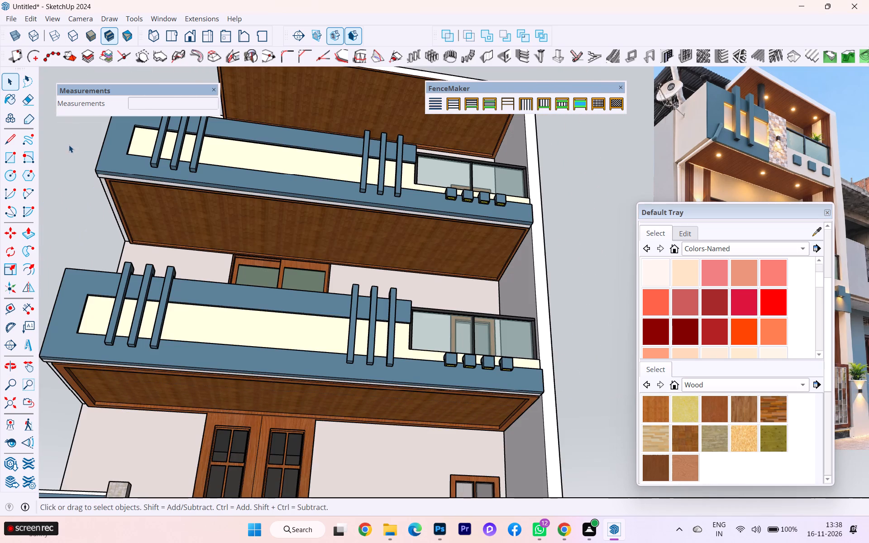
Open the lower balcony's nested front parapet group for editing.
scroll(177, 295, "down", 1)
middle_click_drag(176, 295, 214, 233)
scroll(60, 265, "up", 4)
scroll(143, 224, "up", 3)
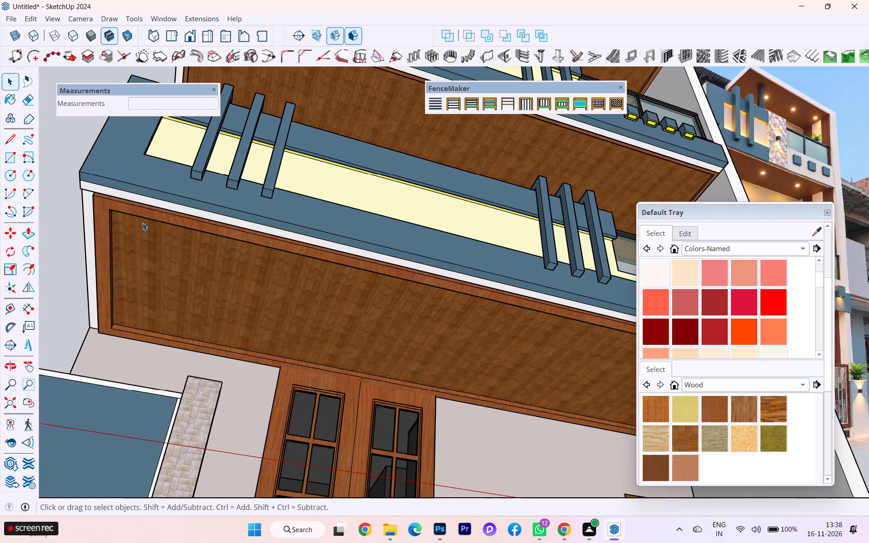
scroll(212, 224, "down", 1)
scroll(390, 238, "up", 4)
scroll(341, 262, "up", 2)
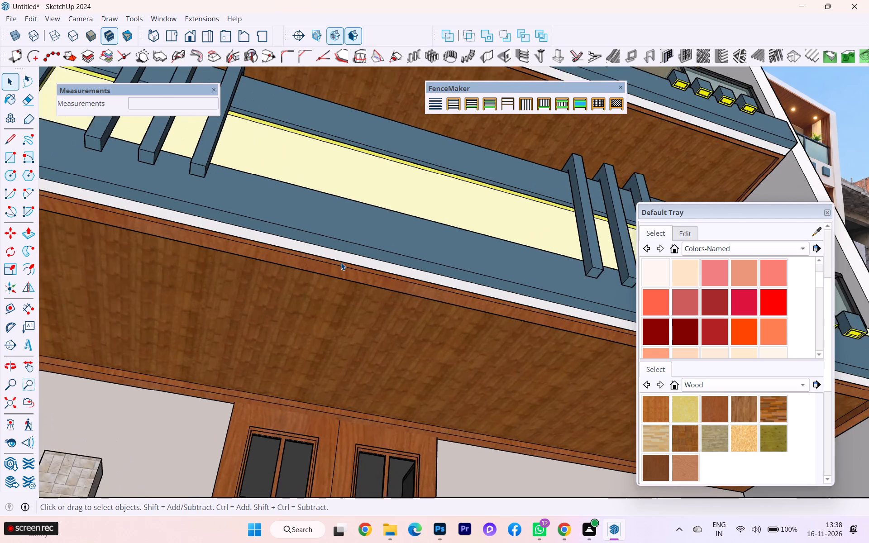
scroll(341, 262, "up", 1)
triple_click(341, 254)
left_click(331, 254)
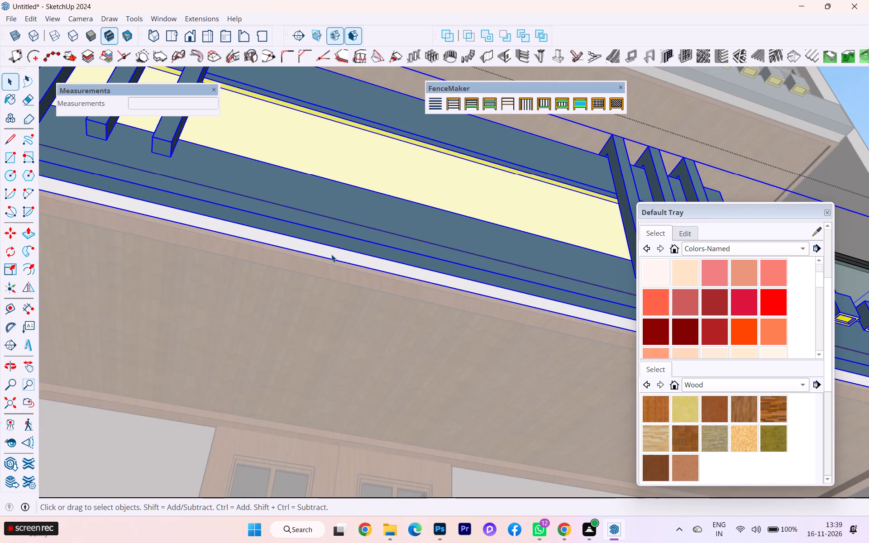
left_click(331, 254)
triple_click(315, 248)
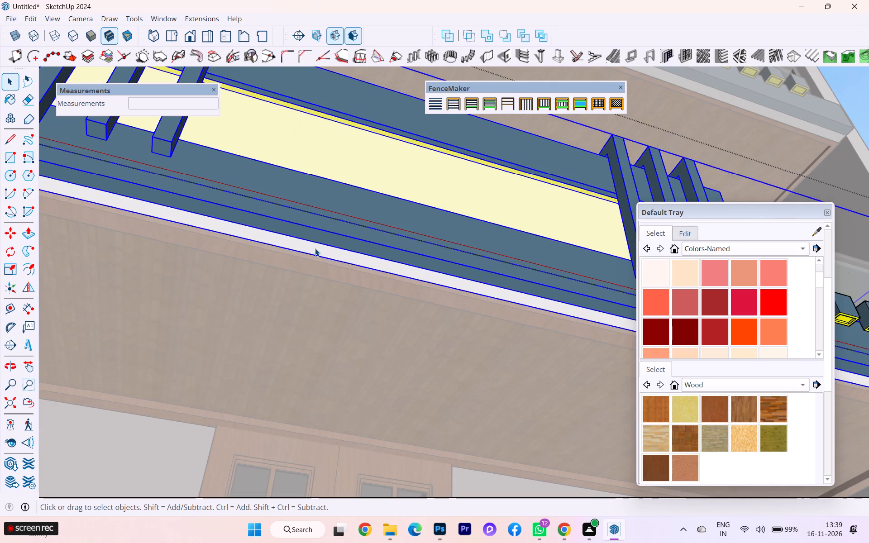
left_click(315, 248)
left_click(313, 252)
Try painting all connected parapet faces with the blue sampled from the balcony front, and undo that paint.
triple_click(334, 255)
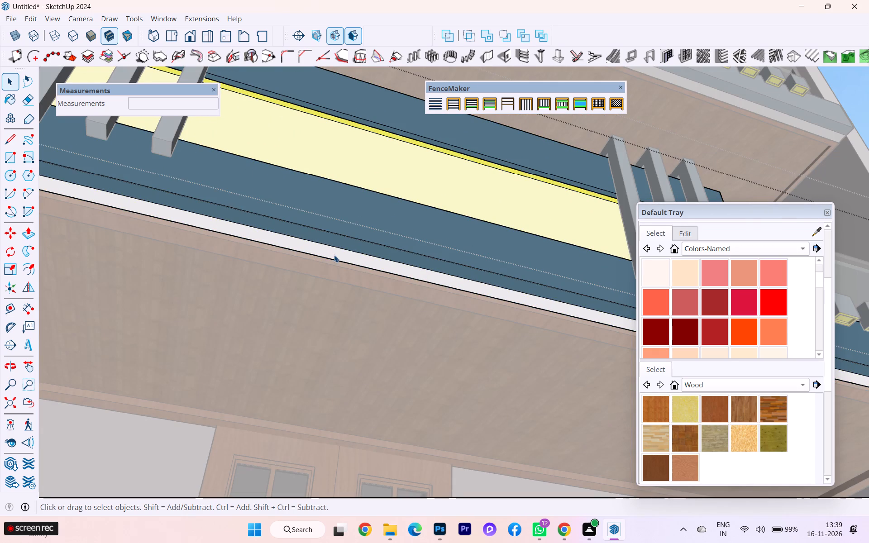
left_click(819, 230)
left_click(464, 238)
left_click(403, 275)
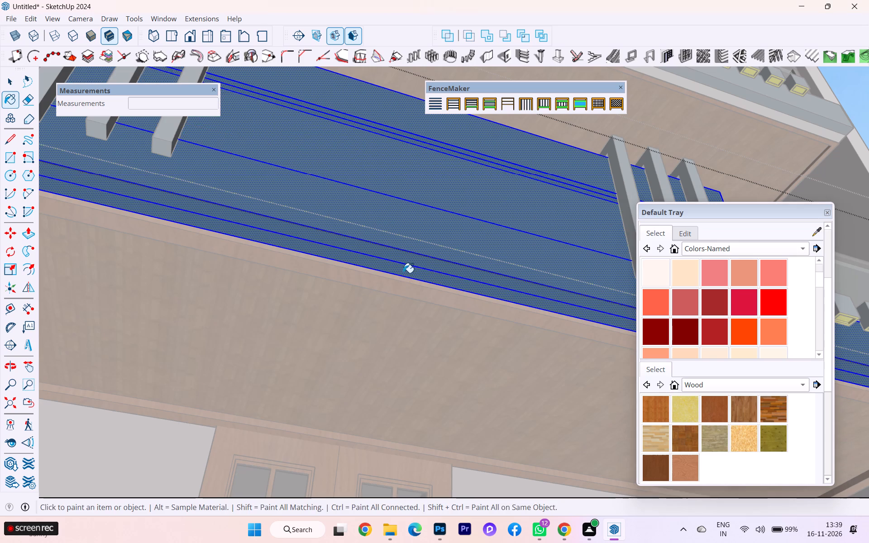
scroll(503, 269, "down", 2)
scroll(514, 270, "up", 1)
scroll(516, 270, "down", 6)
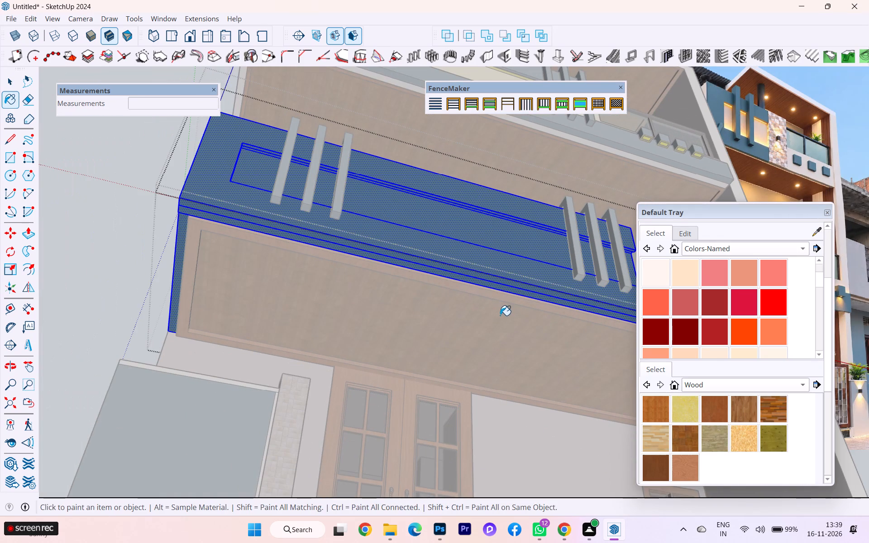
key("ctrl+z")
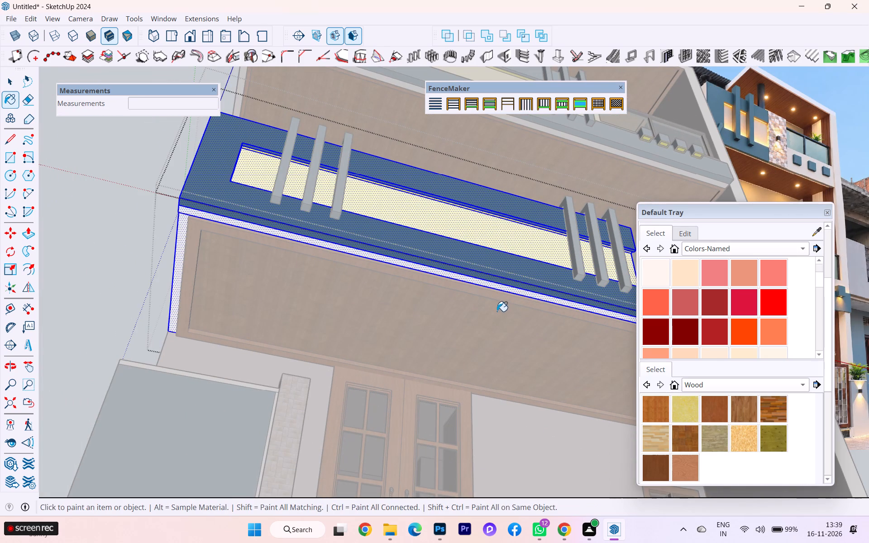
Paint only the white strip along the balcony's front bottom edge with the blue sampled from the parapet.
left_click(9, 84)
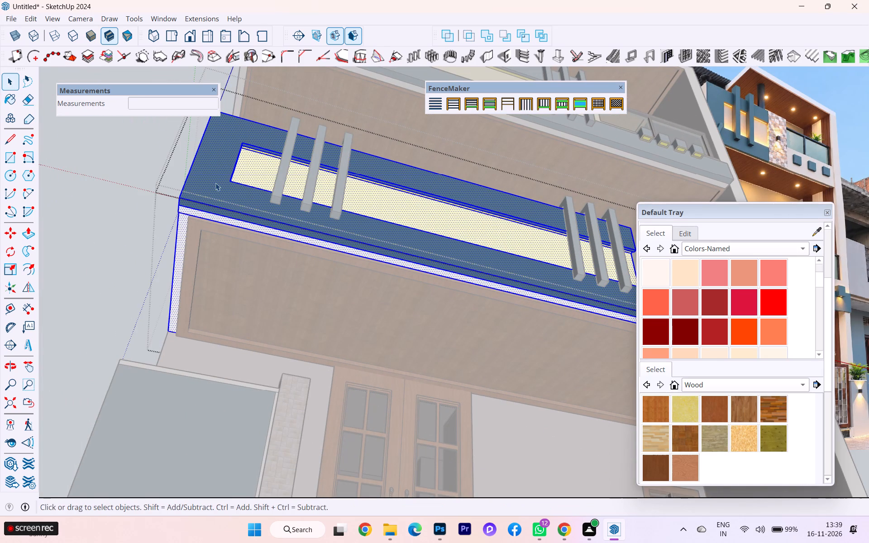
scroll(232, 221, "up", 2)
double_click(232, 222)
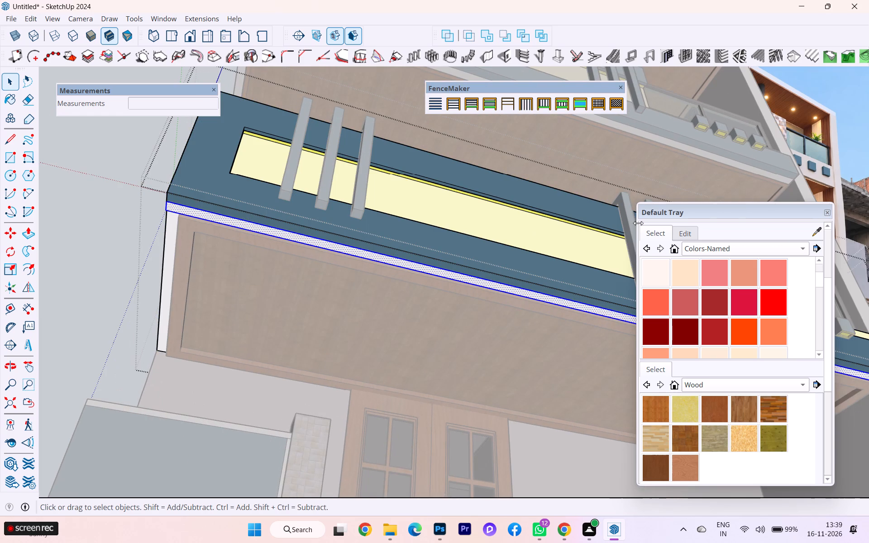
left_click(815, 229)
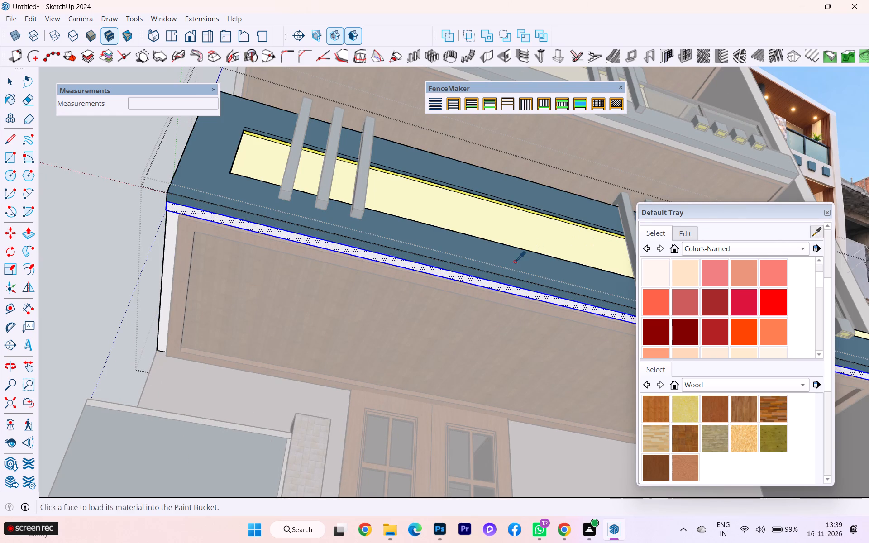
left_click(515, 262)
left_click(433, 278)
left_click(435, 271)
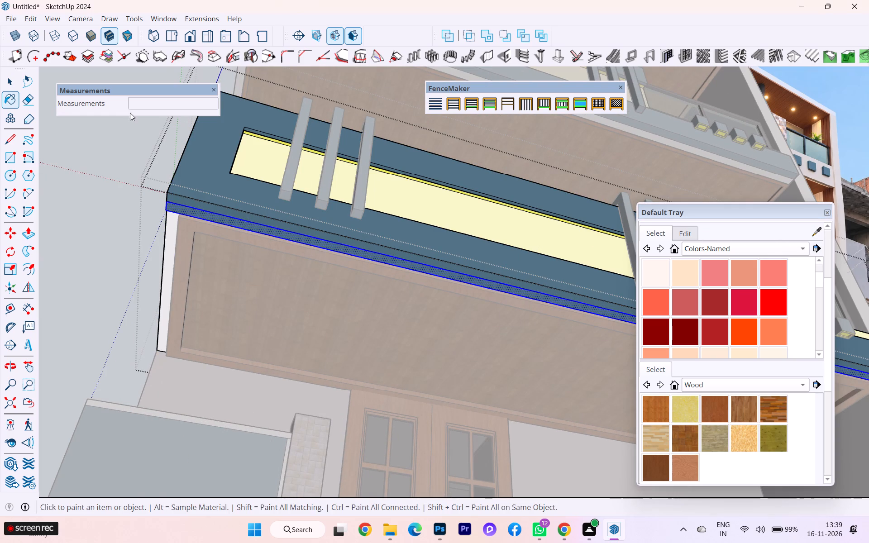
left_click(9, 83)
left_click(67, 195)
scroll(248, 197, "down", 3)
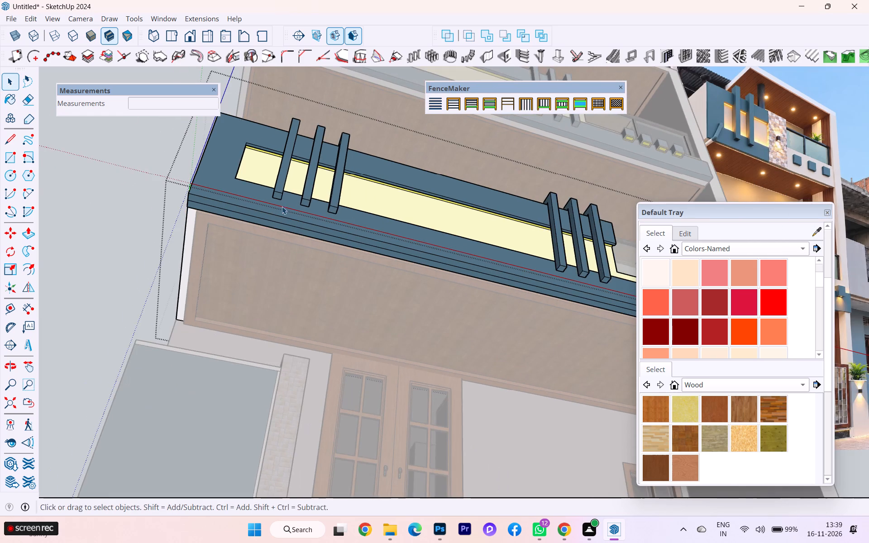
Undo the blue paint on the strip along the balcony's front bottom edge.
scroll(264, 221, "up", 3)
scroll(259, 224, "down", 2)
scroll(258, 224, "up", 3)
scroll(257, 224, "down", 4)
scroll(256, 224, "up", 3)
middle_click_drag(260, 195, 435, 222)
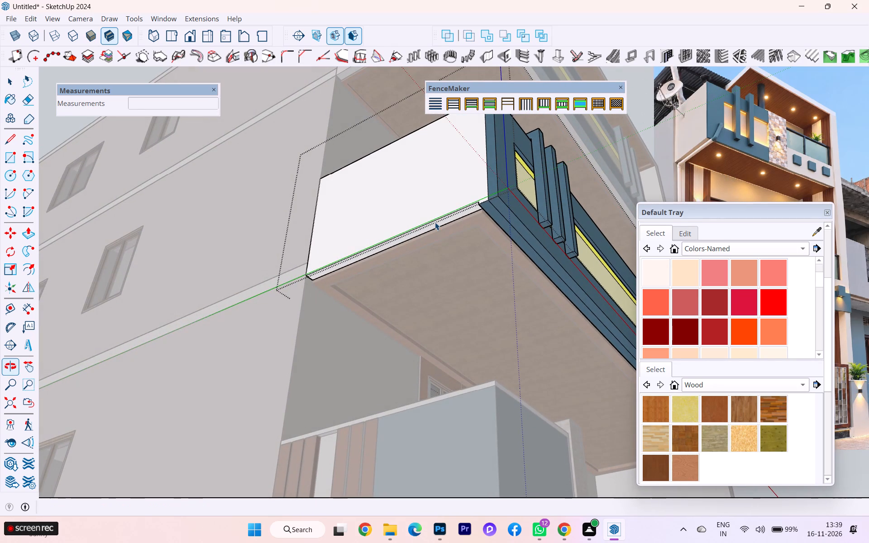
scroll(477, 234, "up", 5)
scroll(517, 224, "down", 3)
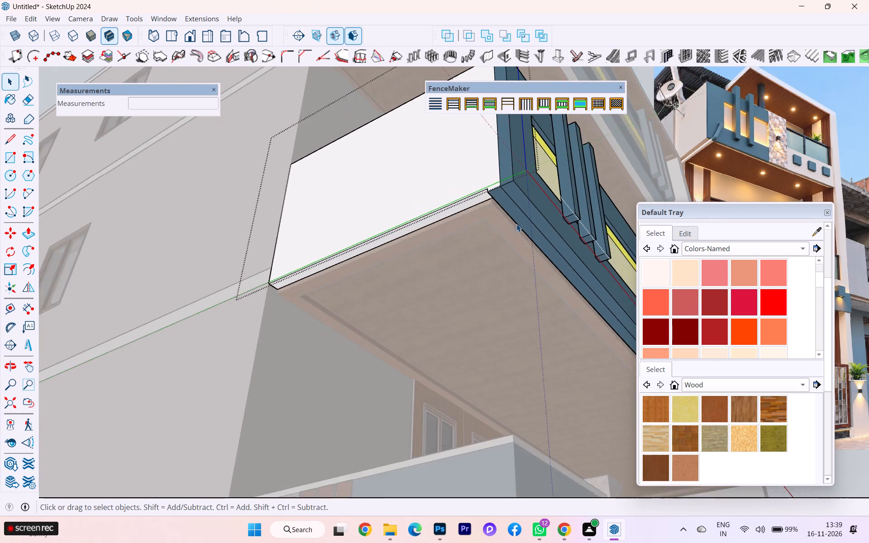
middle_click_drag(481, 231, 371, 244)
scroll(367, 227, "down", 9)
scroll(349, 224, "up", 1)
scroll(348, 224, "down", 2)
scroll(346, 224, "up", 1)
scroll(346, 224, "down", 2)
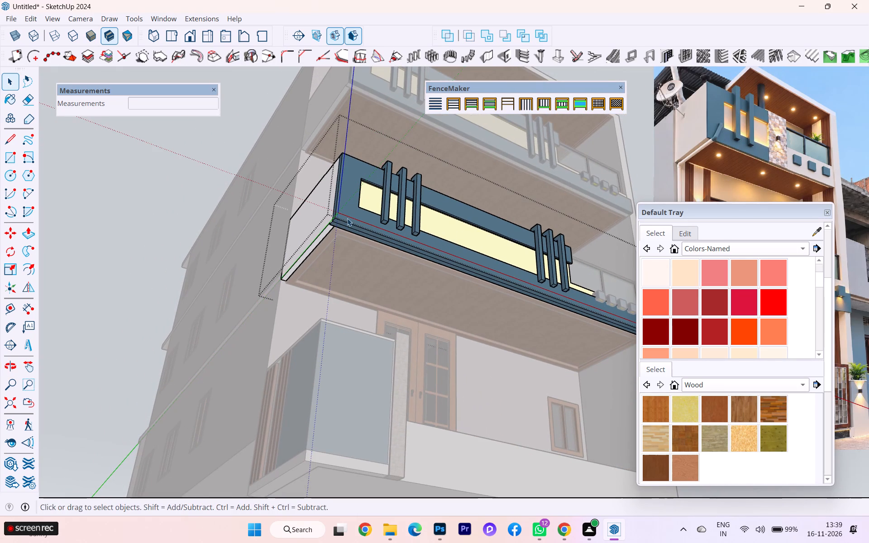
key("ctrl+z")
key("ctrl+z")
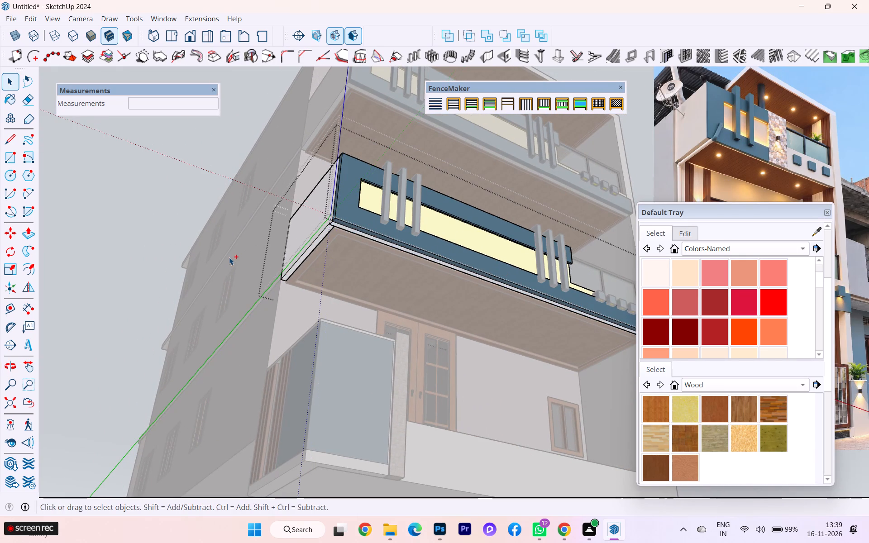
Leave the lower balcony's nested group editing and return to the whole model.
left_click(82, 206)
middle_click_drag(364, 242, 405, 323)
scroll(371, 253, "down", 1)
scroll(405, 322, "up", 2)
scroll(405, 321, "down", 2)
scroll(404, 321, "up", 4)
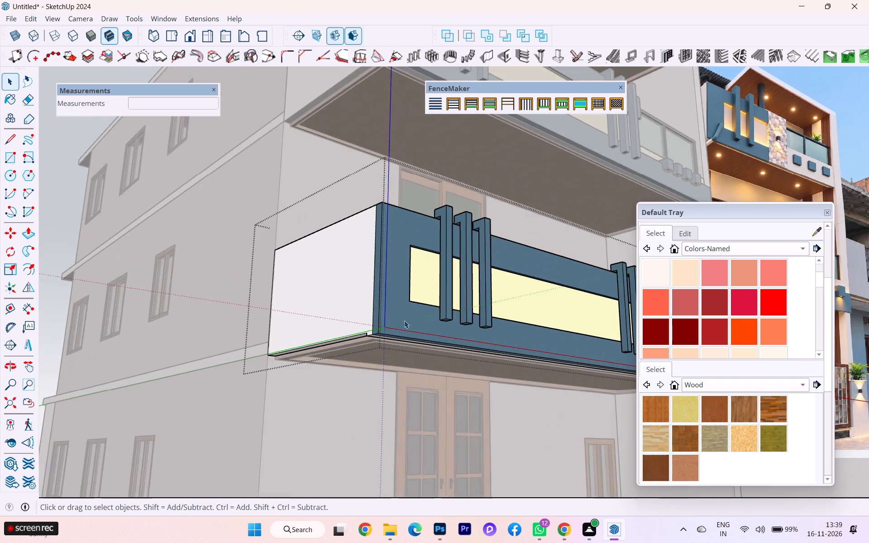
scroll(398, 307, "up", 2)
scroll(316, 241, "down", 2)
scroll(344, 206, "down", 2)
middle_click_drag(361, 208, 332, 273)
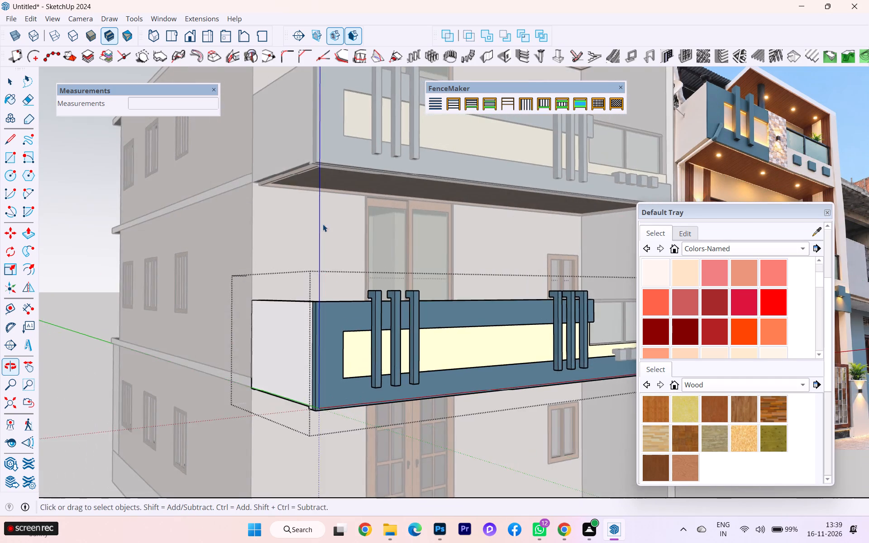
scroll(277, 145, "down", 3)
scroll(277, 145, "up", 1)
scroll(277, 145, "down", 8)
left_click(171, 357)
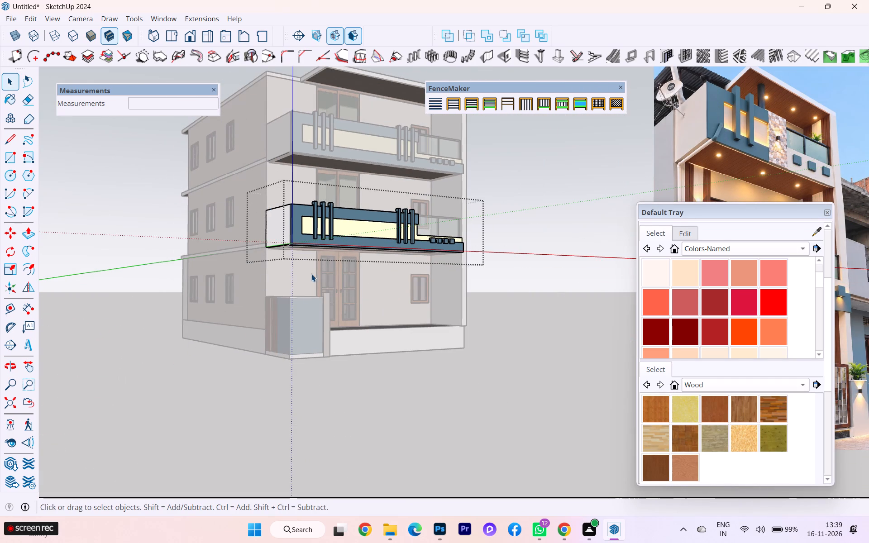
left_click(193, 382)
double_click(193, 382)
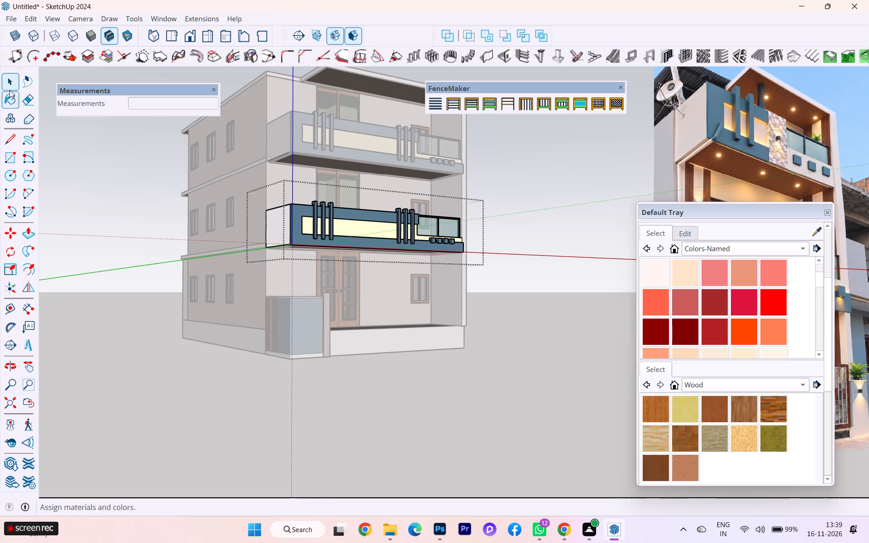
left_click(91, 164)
Push/Pull the outer front side of the wood border under the lower balcony outward about 1 1/8".
scroll(254, 264, "up", 1)
scroll(255, 263, "down", 1)
scroll(258, 261, "up", 2)
middle_click_drag(318, 247, 317, 240)
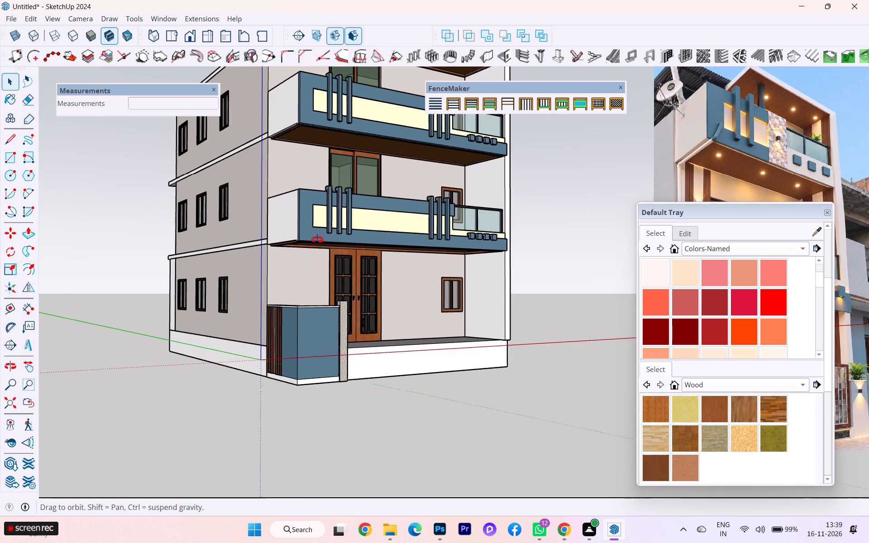
middle_click_drag(317, 240, 311, 186)
scroll(345, 212, "up", 7)
scroll(362, 169, "down", 4)
scroll(362, 169, "up", 13)
scroll(364, 165, "down", 5)
scroll(364, 165, "up", 2)
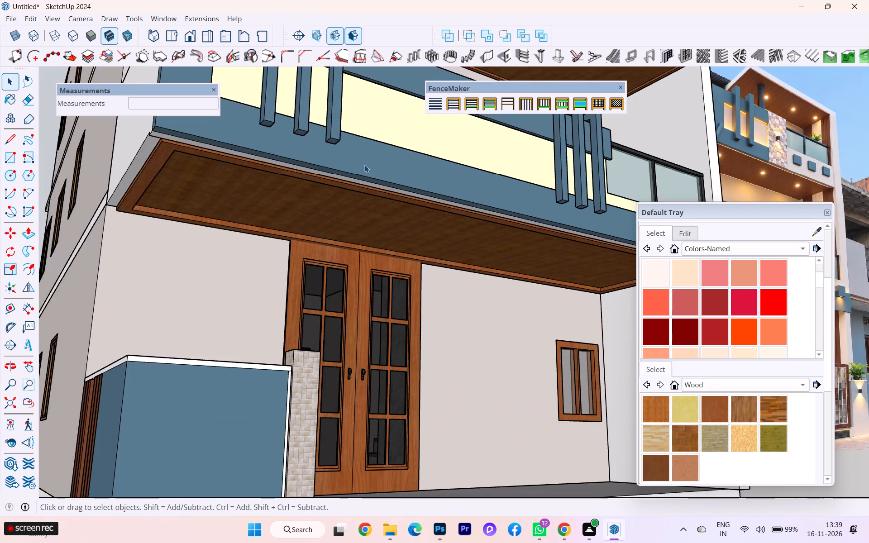
scroll(364, 165, "up", 2)
scroll(364, 165, "down", 1)
scroll(364, 165, "up", 2)
scroll(303, 162, "down", 1)
middle_click_drag(293, 161, 451, 126)
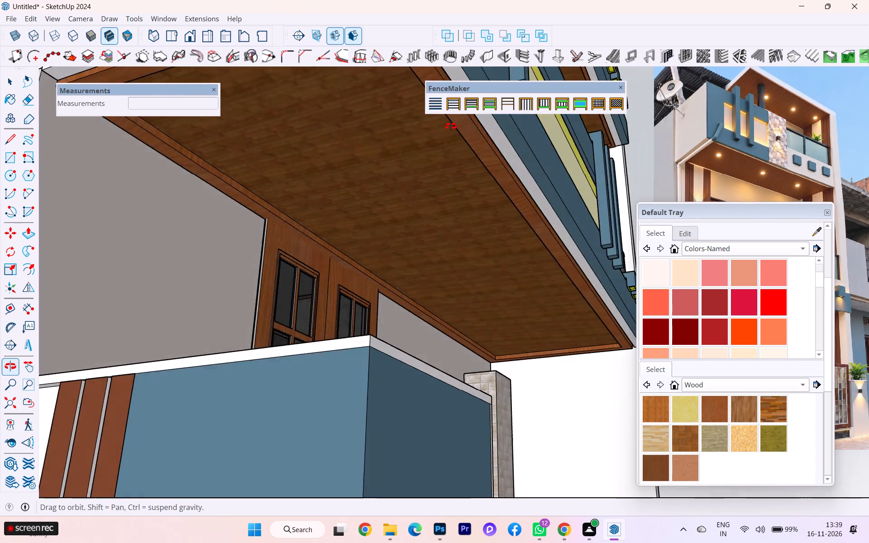
middle_click_drag(451, 126, 525, 202)
scroll(525, 202, "up", 2)
scroll(587, 200, "up", 6)
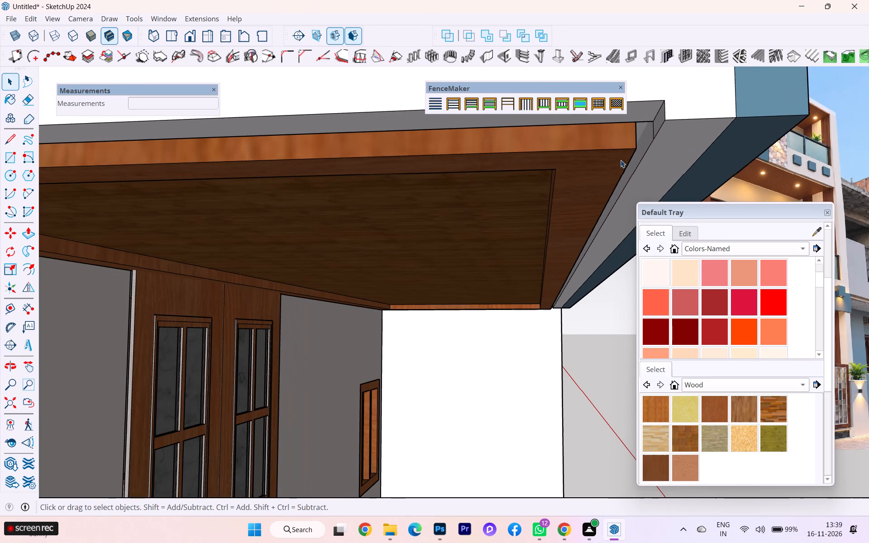
middle_click(621, 160)
middle_click_drag(617, 161, 605, 162)
scroll(605, 155, "up", 6)
middle_click_drag(626, 148, 609, 149)
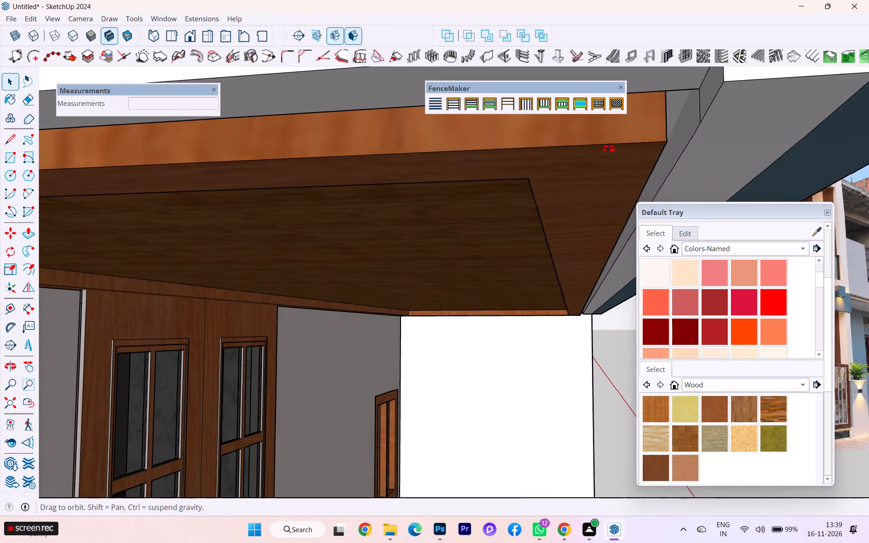
middle_click_drag(609, 149, 553, 138)
middle_click(504, 127)
scroll(651, 125, "up", 4)
triple_click(682, 137)
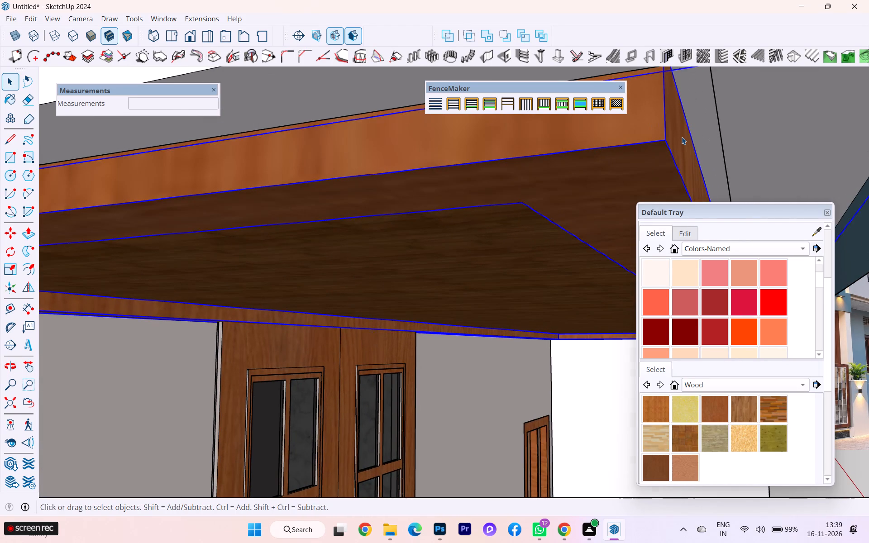
left_click(680, 138)
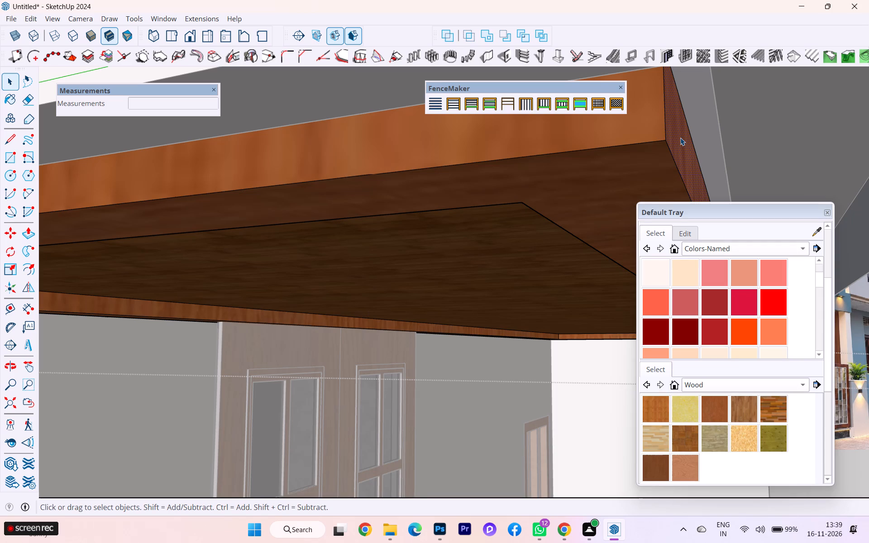
key("p")
key("Return")
left_click(680, 138)
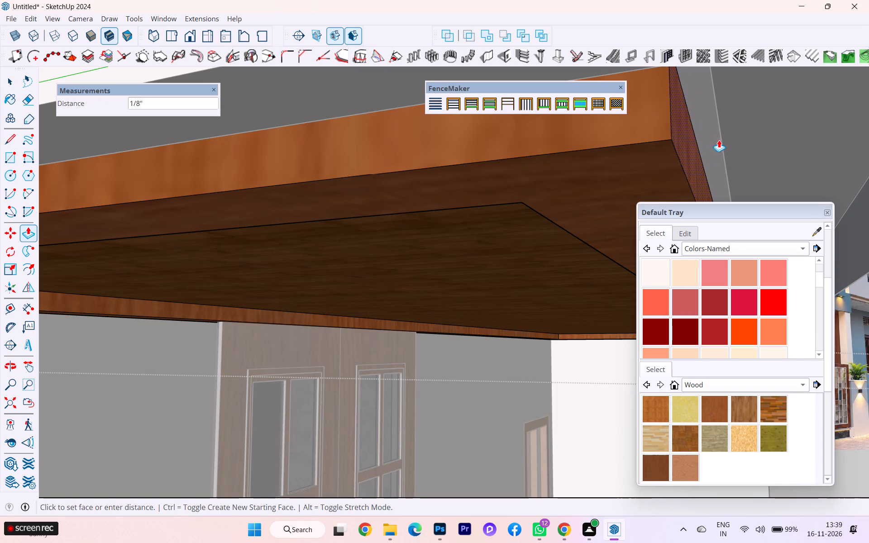
left_click(721, 122)
scroll(766, 135, "down", 2)
middle_click_drag(721, 143, 624, 155)
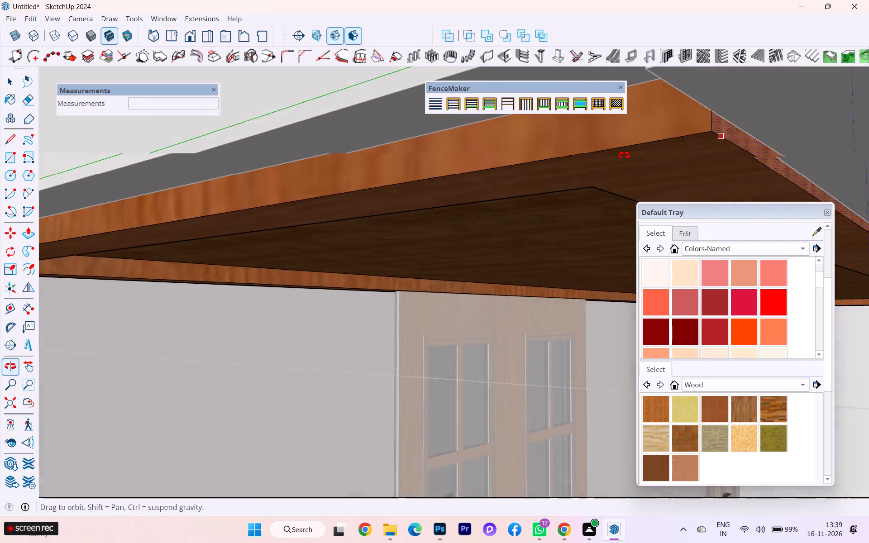
middle_click_drag(624, 155, 539, 157)
scroll(640, 149, "down", 1)
scroll(641, 151, "up", 1)
scroll(644, 157, "down", 1)
scroll(659, 172, "up", 2)
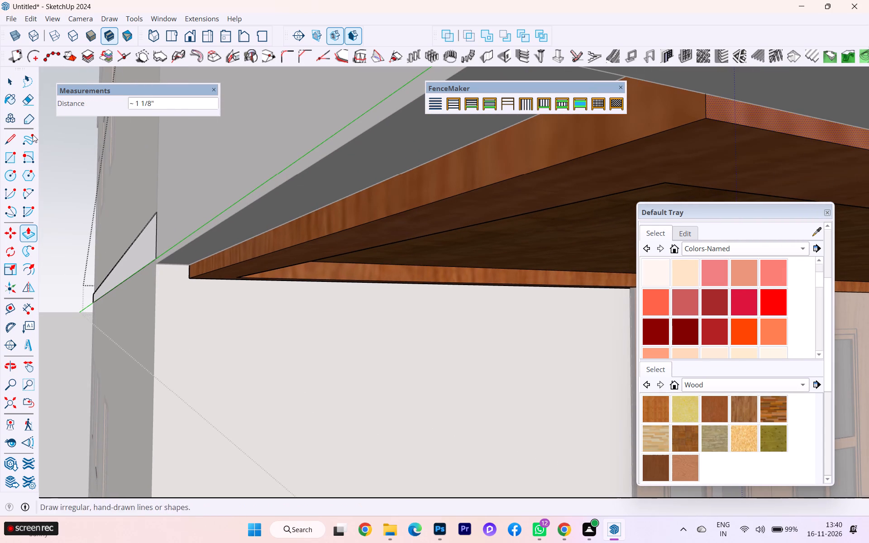
Push the underside of the lower balcony's wood border up 5/8" to make it thinner, and leave the group.
left_click(9, 81)
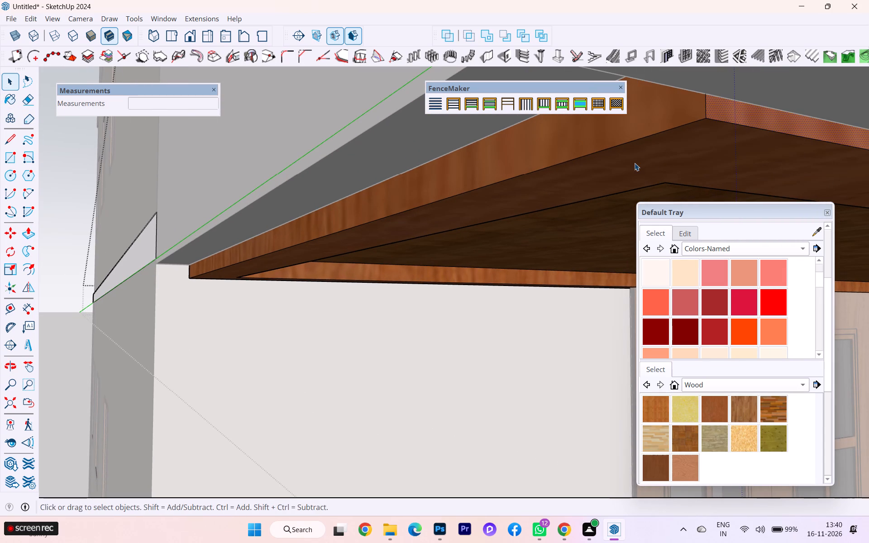
left_click(635, 163)
key("p")
key("Return")
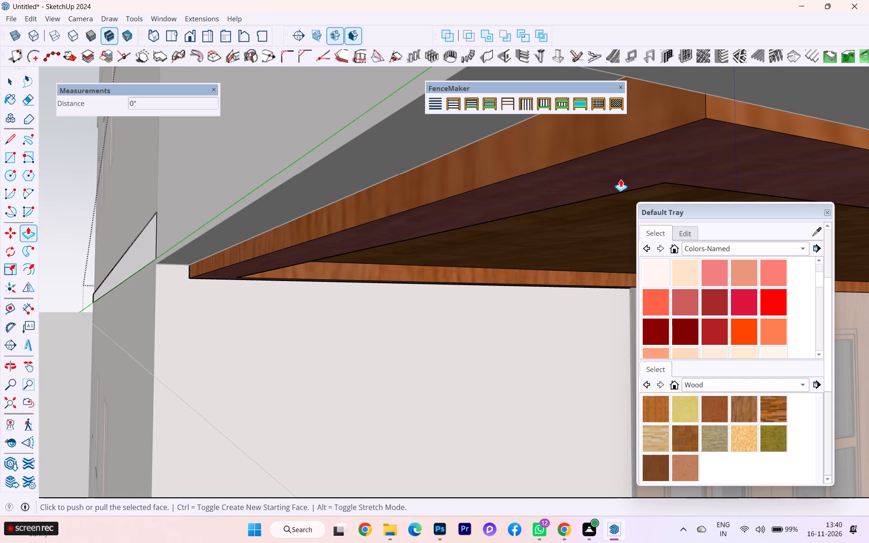
left_click(673, 129)
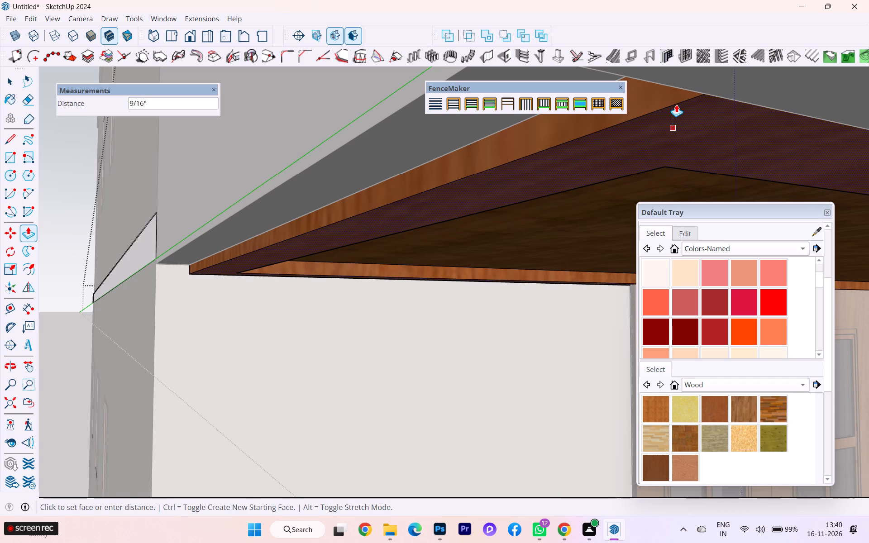
left_click(676, 104)
scroll(634, 167, "down", 1)
middle_click_drag(585, 177, 423, 183)
scroll(393, 198, "down", 3)
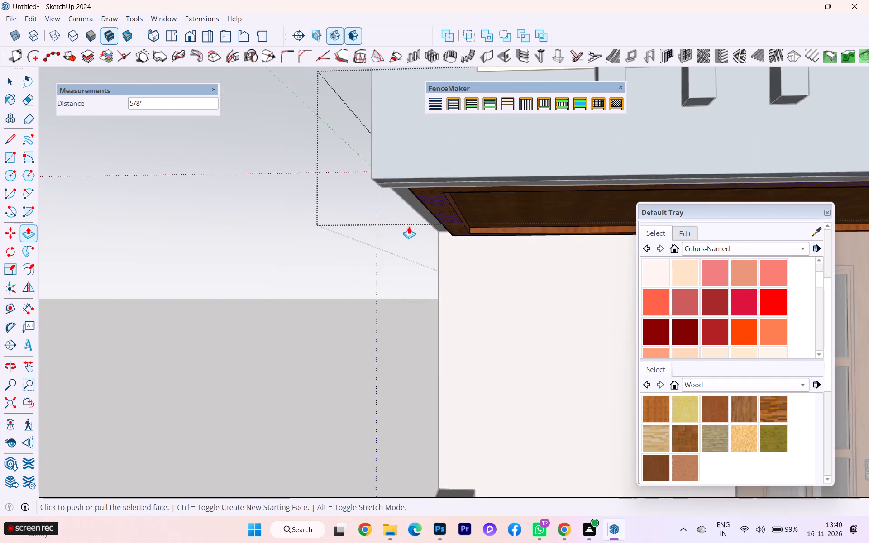
scroll(409, 226, "down", 2)
left_click(5, 85)
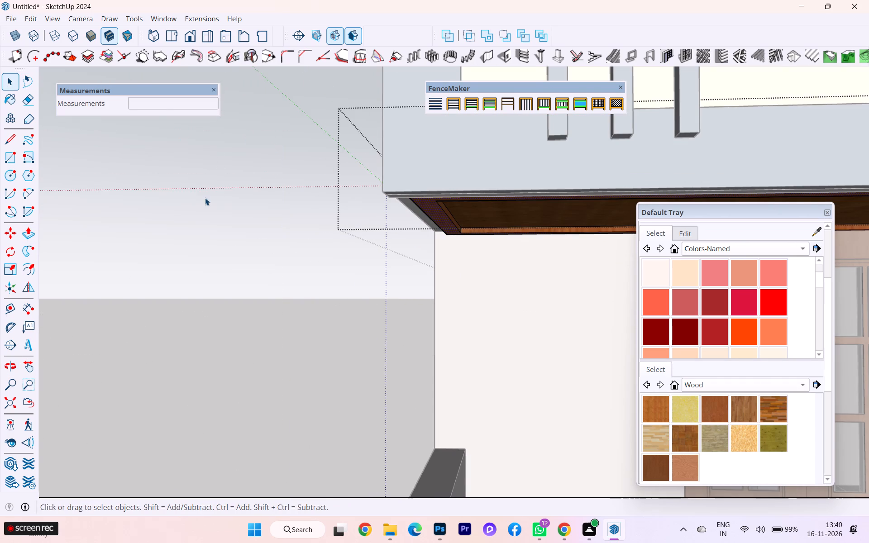
left_click(205, 198)
Push the border's inner side face at the balcony's left end outward 3 1/2" to narrow that strip.
scroll(585, 181, "down", 1)
middle_click_drag(587, 174, 654, 99)
scroll(415, 135, "down", 2)
scroll(411, 139, "up", 2)
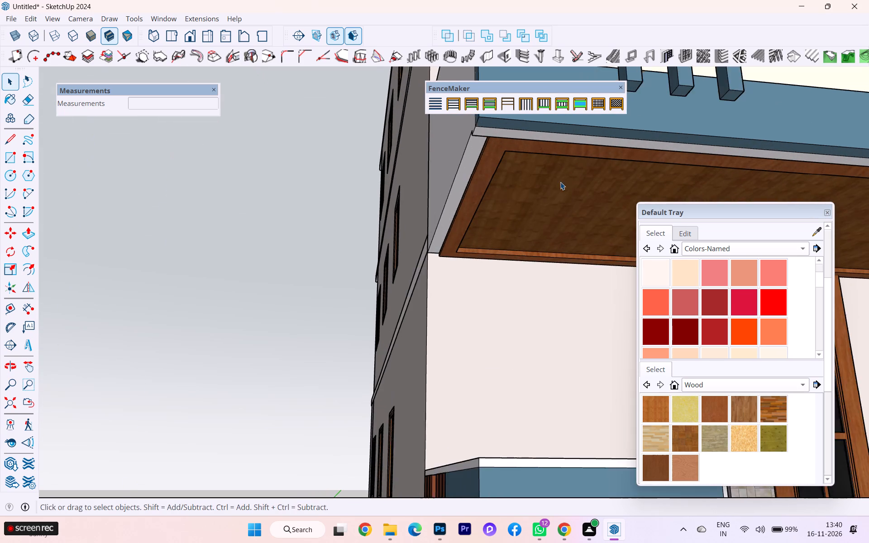
scroll(560, 182, "down", 2)
scroll(467, 191, "up", 1)
scroll(467, 191, "down", 4)
scroll(465, 191, "up", 2)
scroll(465, 191, "down", 2)
middle_click_drag(448, 204, 414, 222)
middle_click_drag(397, 221, 381, 240)
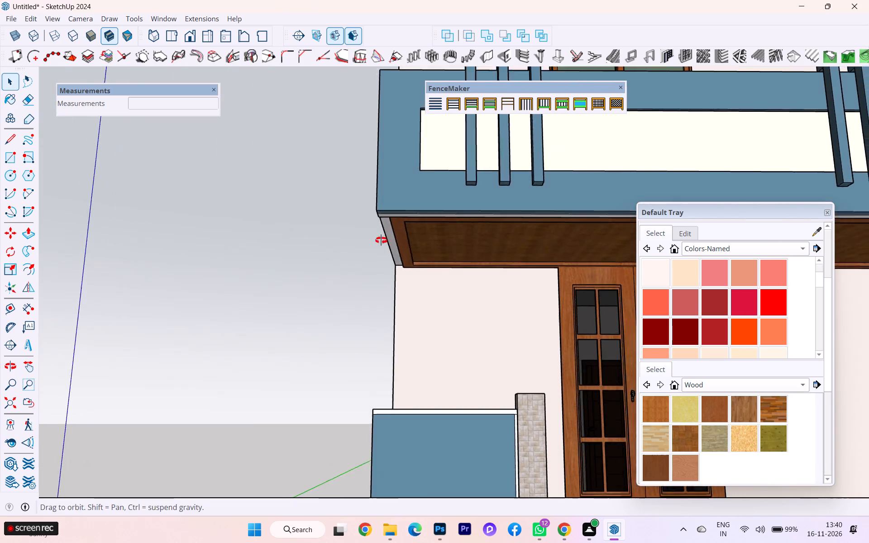
middle_click_drag(381, 240, 373, 253)
scroll(370, 260, "up", 1)
scroll(368, 260, "down", 1)
scroll(368, 260, "up", 3)
scroll(368, 260, "down", 8)
scroll(396, 294, "up", 2)
scroll(396, 294, "down", 1)
scroll(444, 288, "up", 3)
scroll(450, 297, "down", 1)
scroll(450, 297, "up", 3)
middle_click_drag(477, 258, 456, 211)
scroll(352, 221, "up", 6)
scroll(316, 196, "down", 1)
scroll(316, 196, "up", 1)
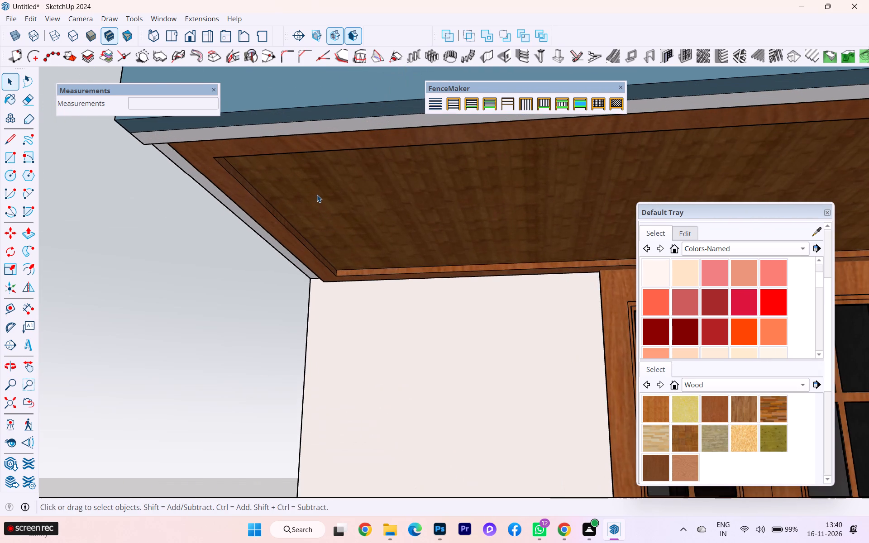
middle_click_drag(316, 194, 296, 190)
scroll(295, 205, "up", 7)
double_click(268, 239)
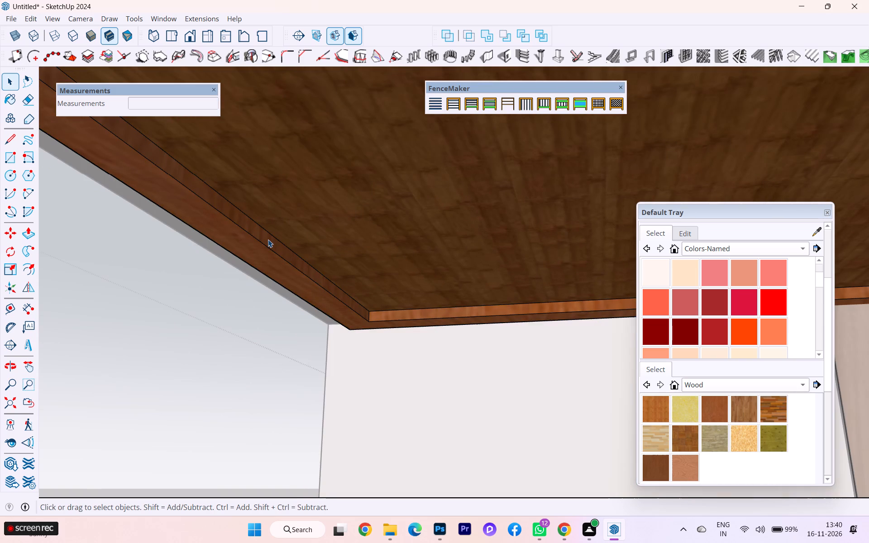
left_click(268, 239)
left_click(268, 239)
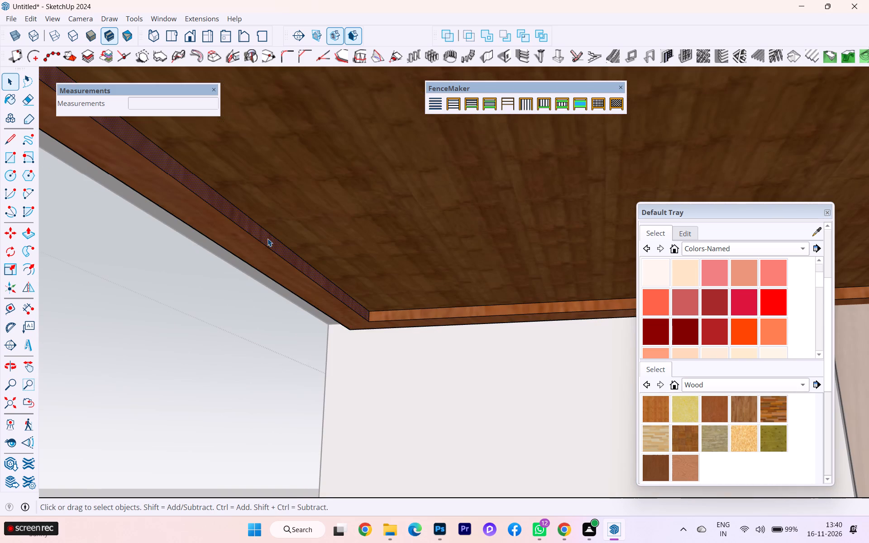
key("p")
key("Return")
left_click(267, 238)
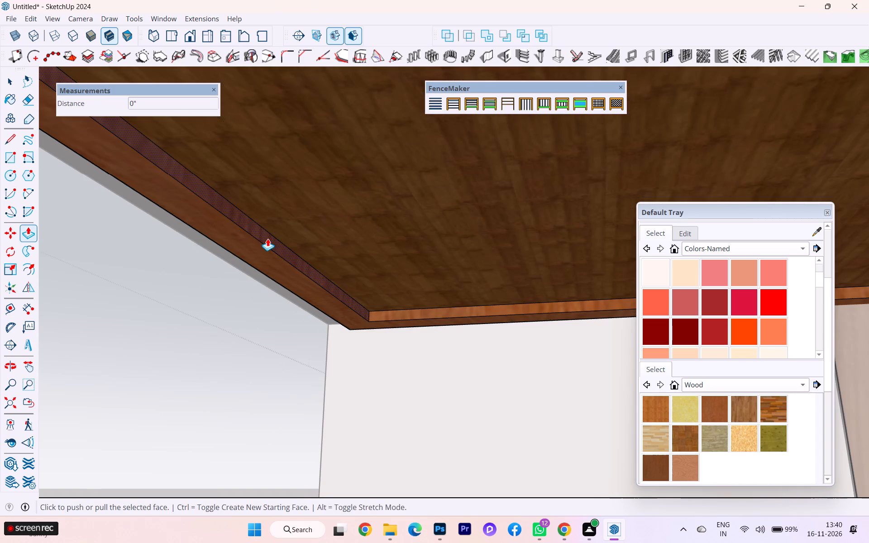
scroll(249, 236, "down", 1)
middle_click_drag(248, 234, 319, 236)
scroll(319, 235, "up", 1)
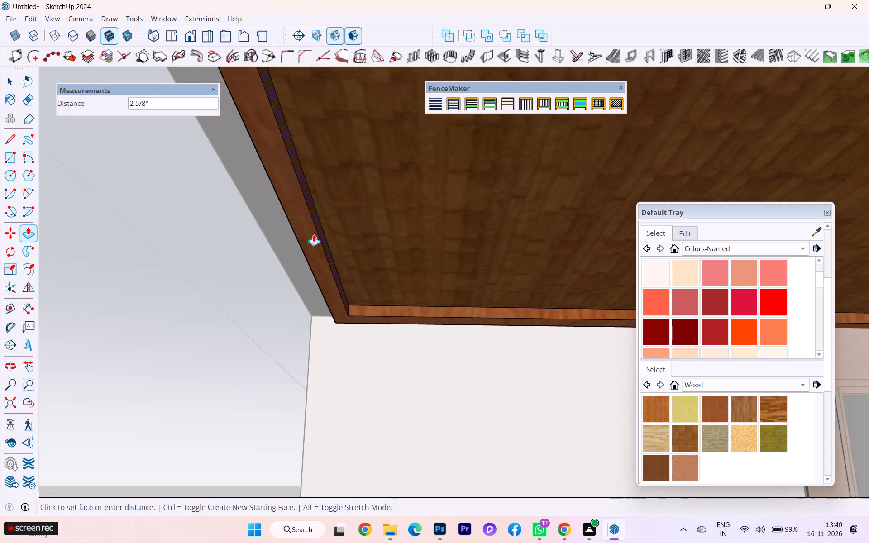
left_click(310, 229)
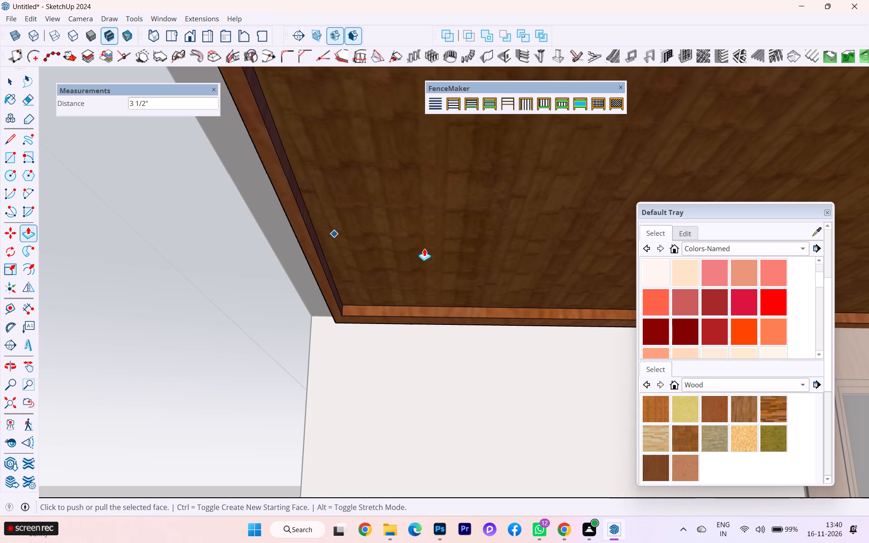
Push the border's inner side face along the house wall back 1 5/8", and leave the group.
scroll(443, 253, "down", 2)
scroll(443, 253, "up", 4)
scroll(443, 253, "down", 3)
scroll(414, 258, "up", 1)
scroll(413, 259, "down", 4)
scroll(291, 262, "down", 1)
scroll(291, 262, "up", 1)
scroll(291, 261, "down", 6)
scroll(420, 241, "up", 3)
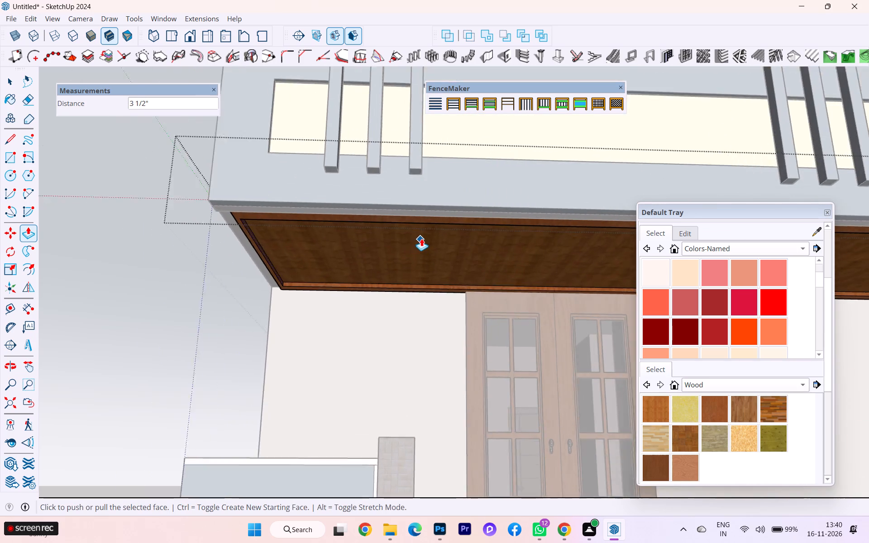
scroll(421, 238, "up", 7)
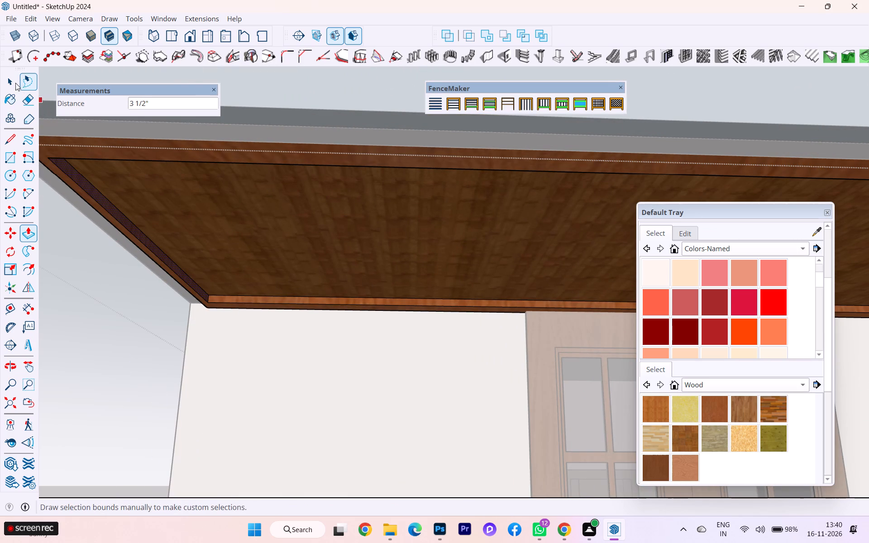
left_click(10, 83)
left_click(25, 233)
scroll(233, 314, "up", 2)
scroll(234, 314, "down", 1)
scroll(234, 314, "up", 1)
middle_click_drag(310, 309, 382, 309)
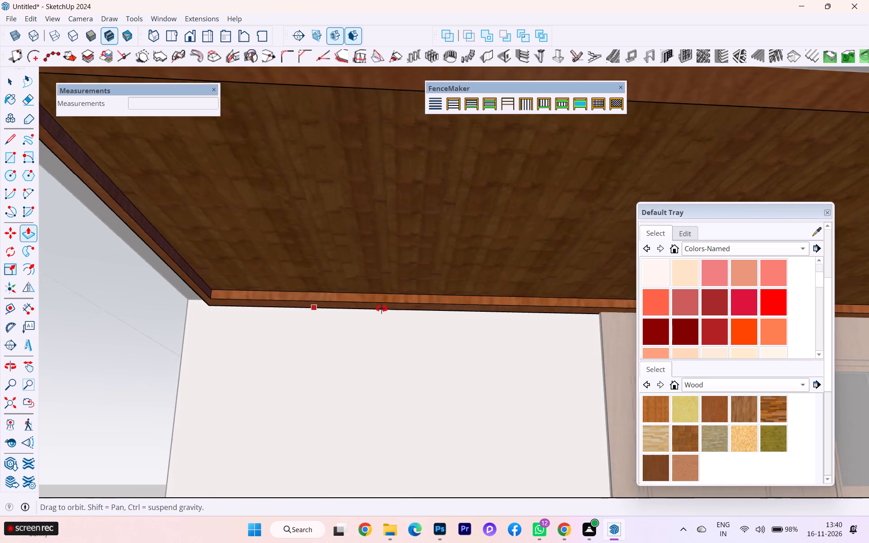
middle_click_drag(382, 309, 383, 308)
left_click(10, 81)
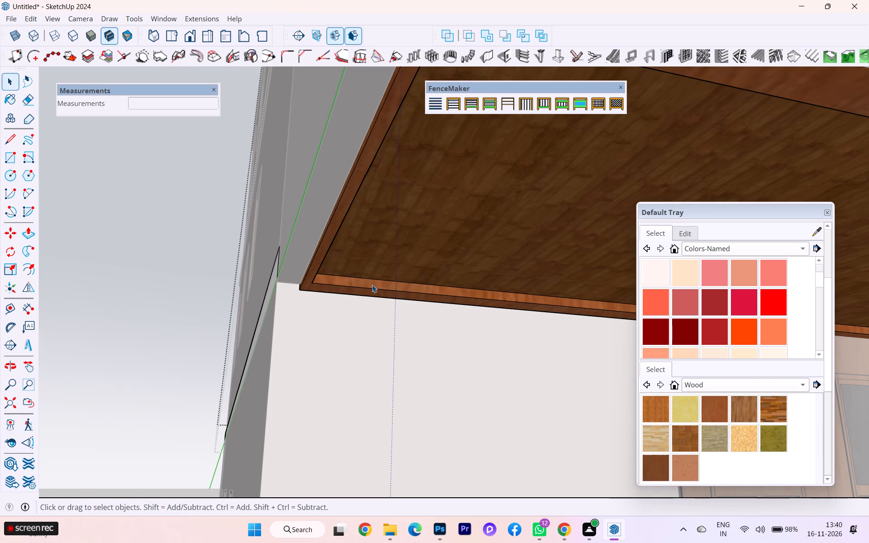
left_click(372, 284)
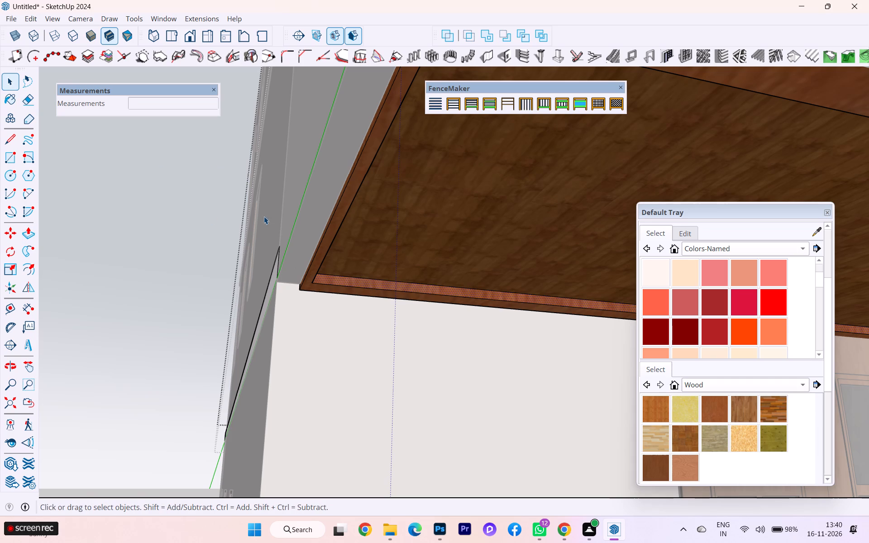
left_click(30, 236)
scroll(386, 314, "up", 4)
scroll(386, 311, "down", 1)
scroll(386, 311, "up", 2)
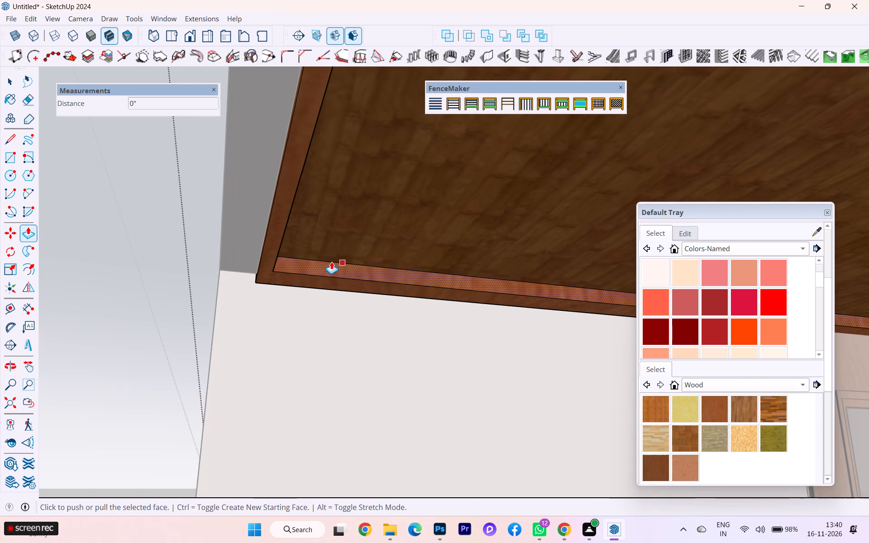
left_click(320, 267)
left_click(314, 269)
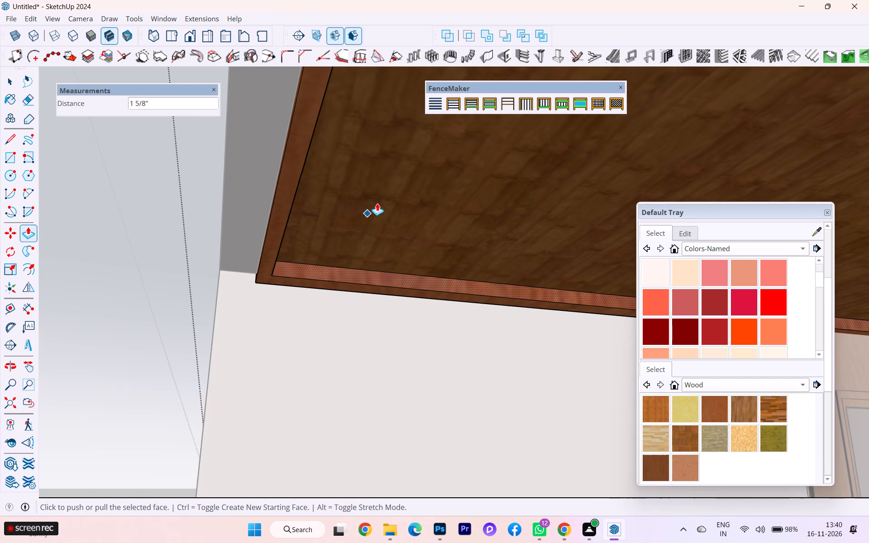
left_click(6, 85)
left_click(114, 255)
Examine the lower balcony's wood underside and border from the side, from a distance and close up.
scroll(235, 281, "up", 1)
scroll(237, 281, "down", 7)
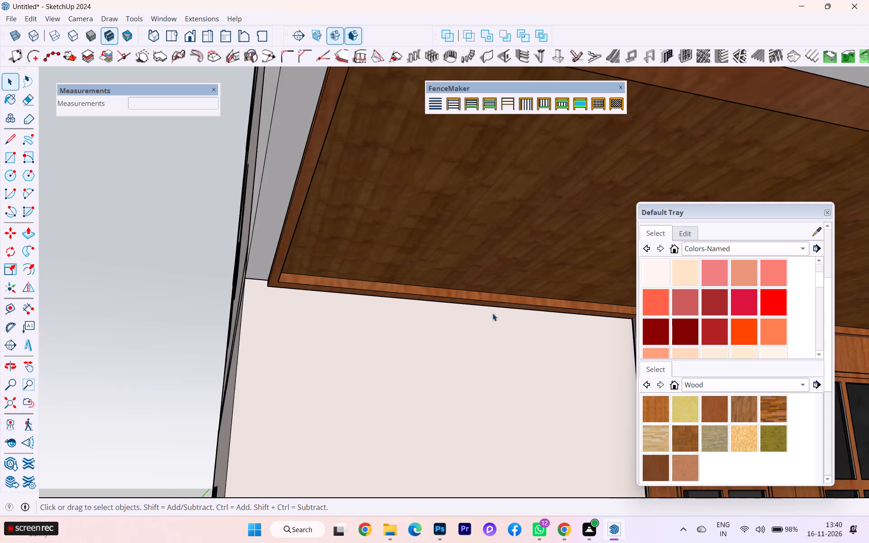
middle_click_drag(524, 317, 646, 331)
scroll(267, 247, "down", 2)
scroll(251, 241, "up", 1)
scroll(250, 241, "down", 2)
scroll(249, 240, "up", 2)
scroll(245, 240, "down", 1)
scroll(463, 301, "down", 2)
middle_click_drag(589, 305, 615, 305)
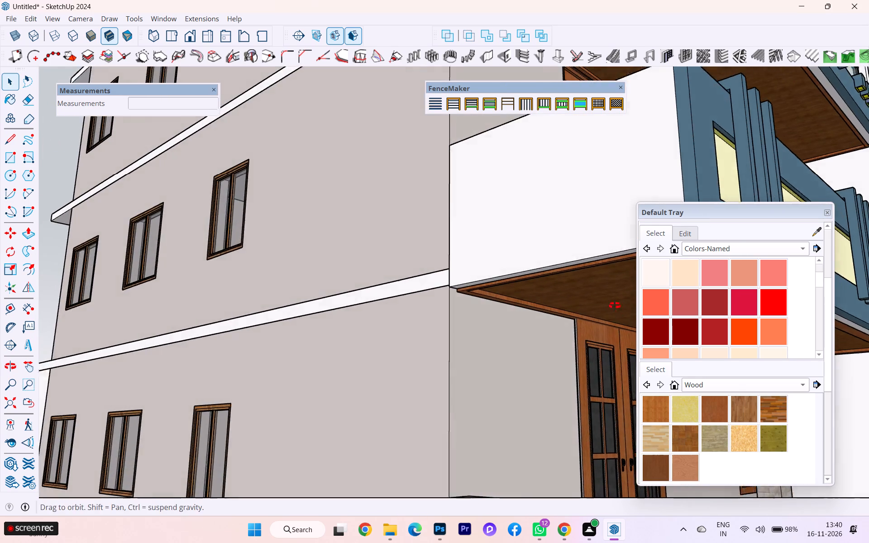
middle_click_drag(615, 305, 617, 305)
scroll(138, 224, "down", 2)
scroll(135, 224, "up", 2)
scroll(135, 224, "down", 1)
scroll(134, 224, "up", 1)
scroll(133, 224, "down", 3)
scroll(132, 223, "up", 1)
scroll(132, 223, "down", 1)
scroll(523, 300, "up", 3)
scroll(565, 332, "down", 1)
scroll(566, 333, "up", 4)
scroll(572, 337, "down", 1)
scroll(572, 337, "up", 1)
scroll(562, 320, "down", 1)
scroll(560, 319, "up", 2)
scroll(559, 319, "down", 1)
scroll(557, 315, "up", 8)
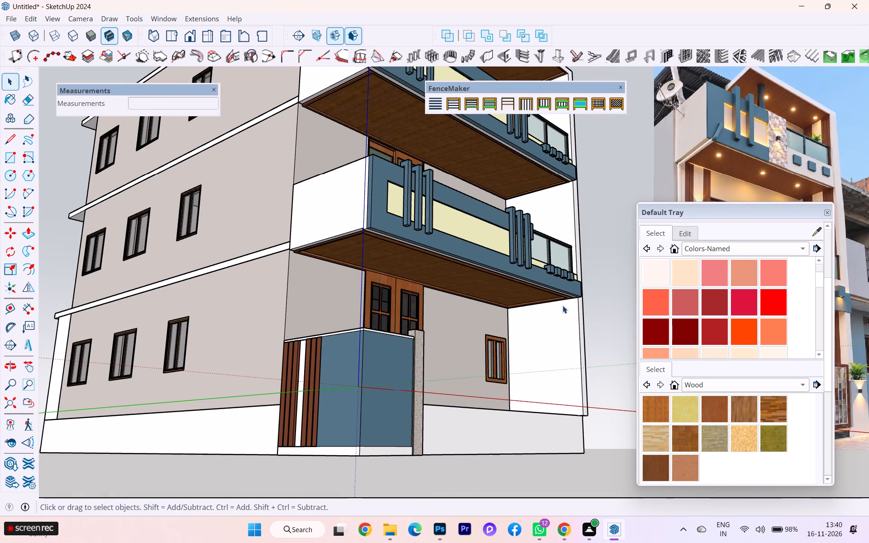
scroll(563, 305, "up", 12)
scroll(525, 282, "down", 3)
scroll(525, 282, "up", 2)
middle_click_drag(510, 276, 587, 282)
scroll(583, 281, "up", 2)
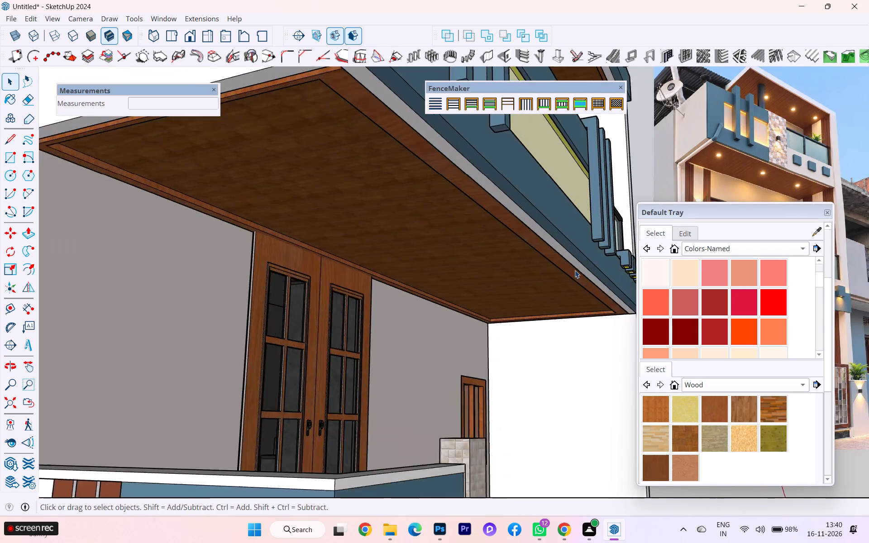
scroll(575, 270, "up", 1)
middle_click_drag(534, 228, 649, 230)
scroll(255, 277, "up", 2)
scroll(248, 277, "down", 1)
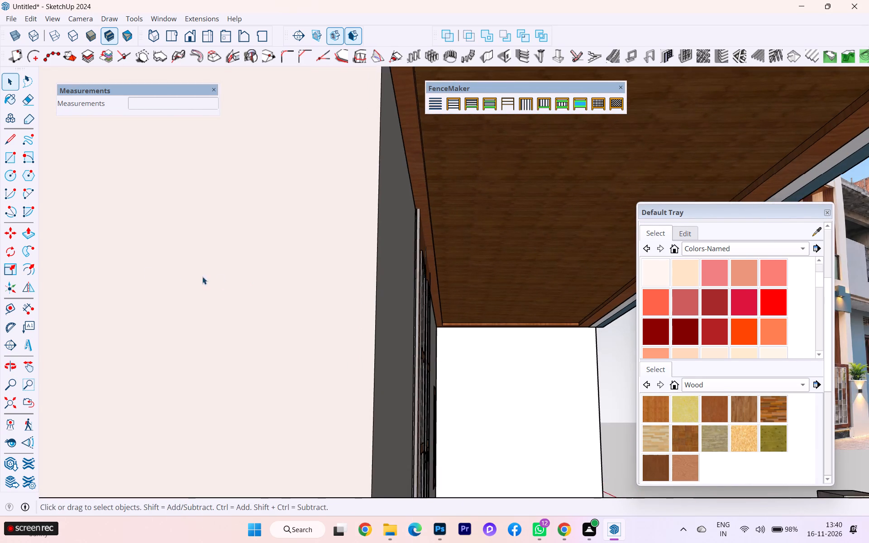
Push the border's inner side face along the balcony's front edge outward 3 5/16" to narrow that strip, and leave the group.
scroll(128, 252, "down", 6)
scroll(568, 250, "up", 9)
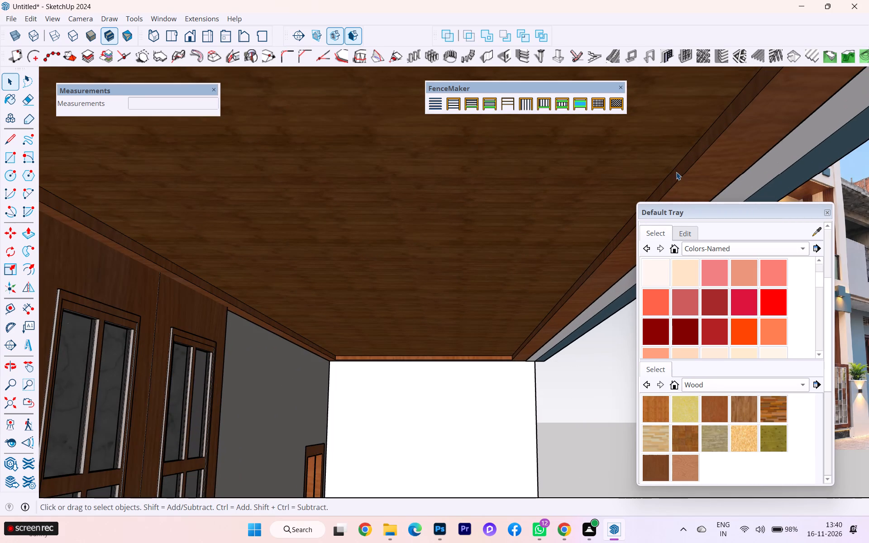
double_click(677, 172)
left_click(678, 172)
left_click(679, 171)
left_click(679, 169)
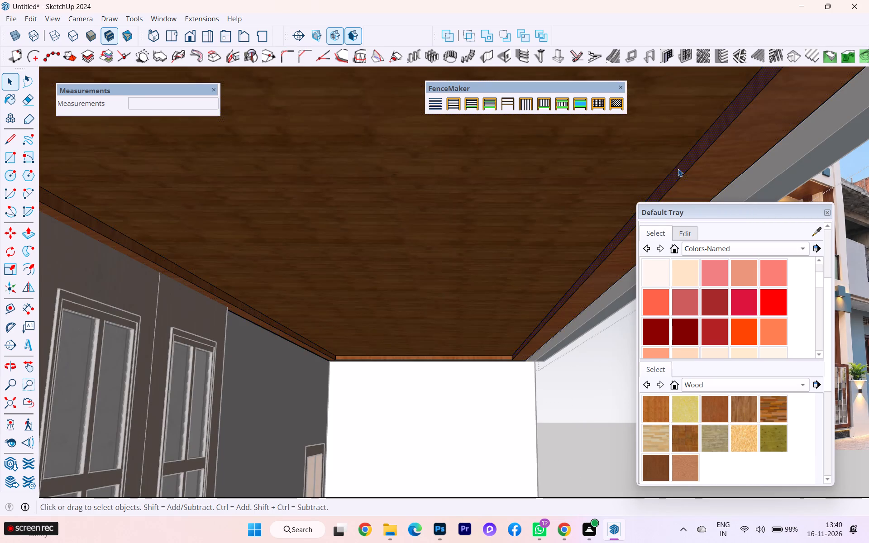
left_click(34, 230)
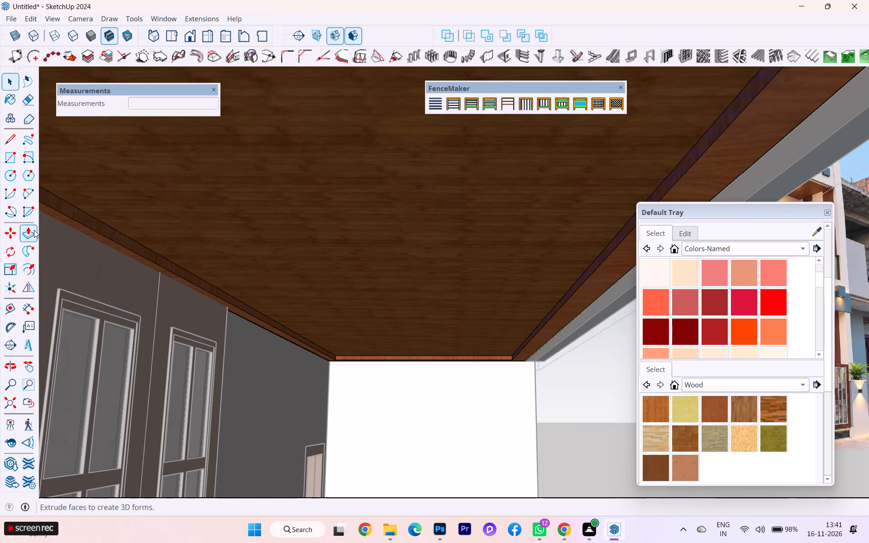
left_click(670, 165)
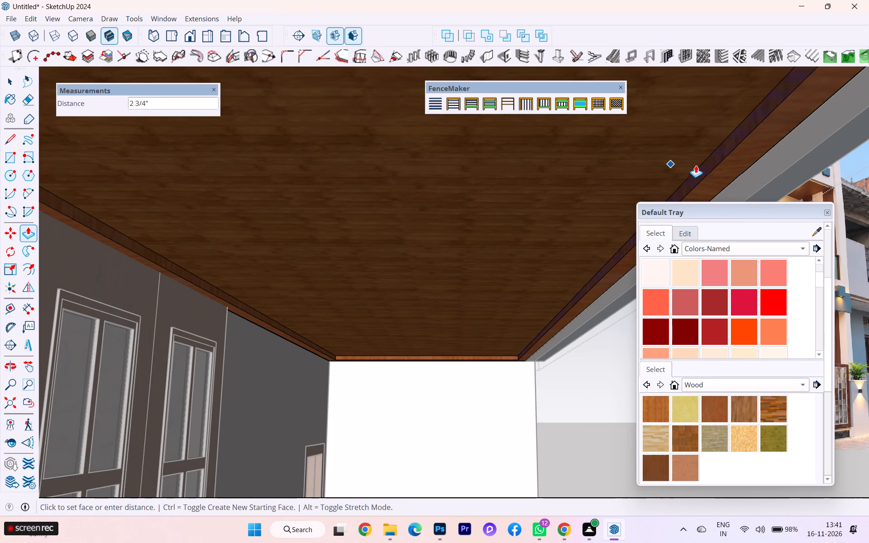
left_click(701, 164)
middle_click_drag(701, 171, 252, 224)
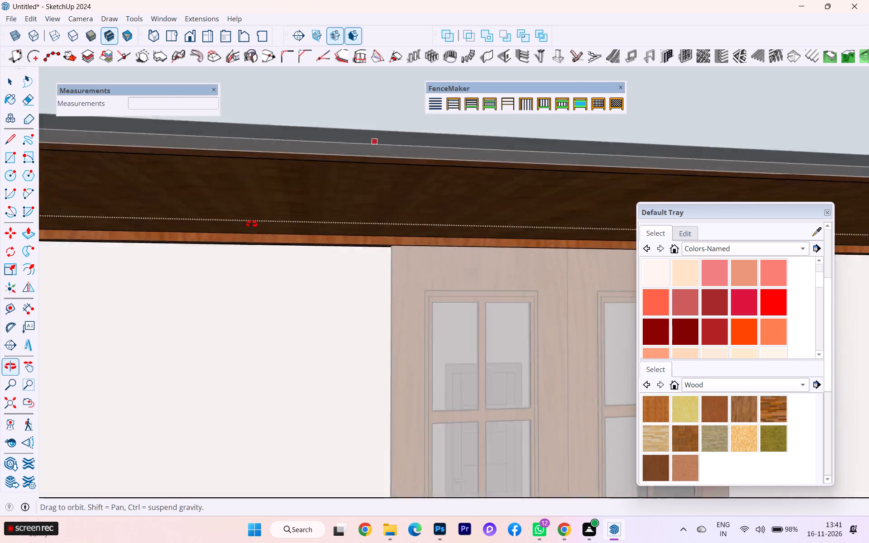
middle_click_drag(252, 224, 244, 224)
scroll(335, 206, "down", 1)
scroll(364, 205, "up", 2)
scroll(401, 199, "down", 4)
scroll(452, 218, "up", 2)
scroll(453, 218, "down", 4)
scroll(521, 235, "up", 2)
scroll(521, 235, "down", 2)
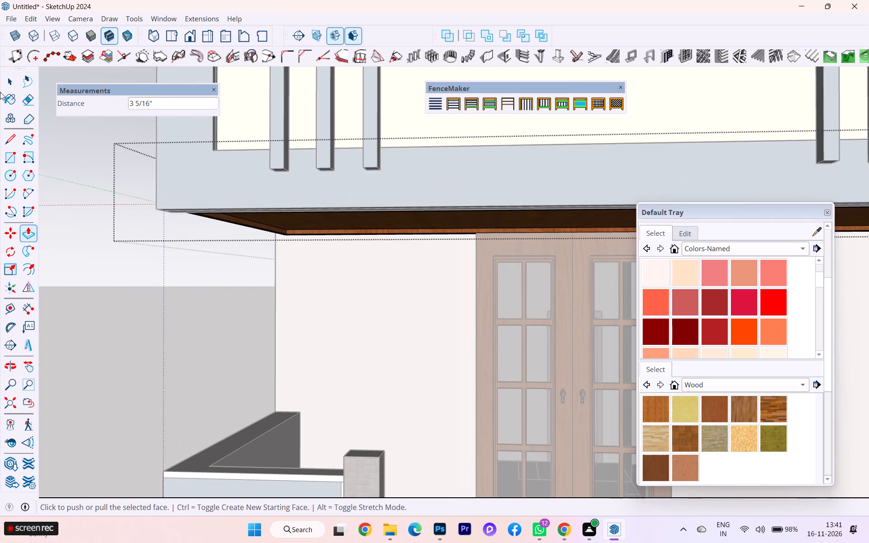
left_click(11, 75)
left_click(100, 255)
Push the border's inner side face at the balcony's right end outward 1 11/16" to narrow that strip, and leave the group.
middle_click_drag(392, 223, 473, 209)
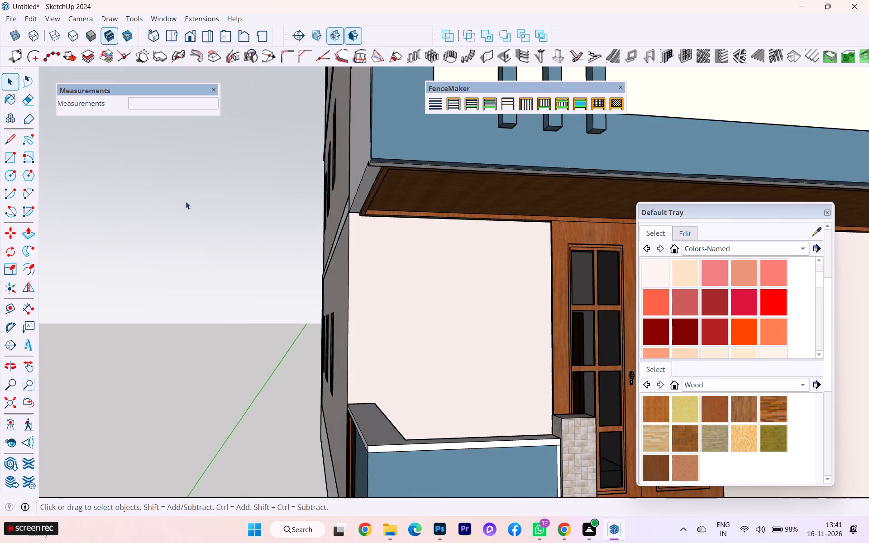
scroll(181, 200, "down", 1)
scroll(175, 200, "up", 1)
scroll(467, 222, "up", 1)
scroll(278, 191, "down", 7)
scroll(453, 219, "up", 4)
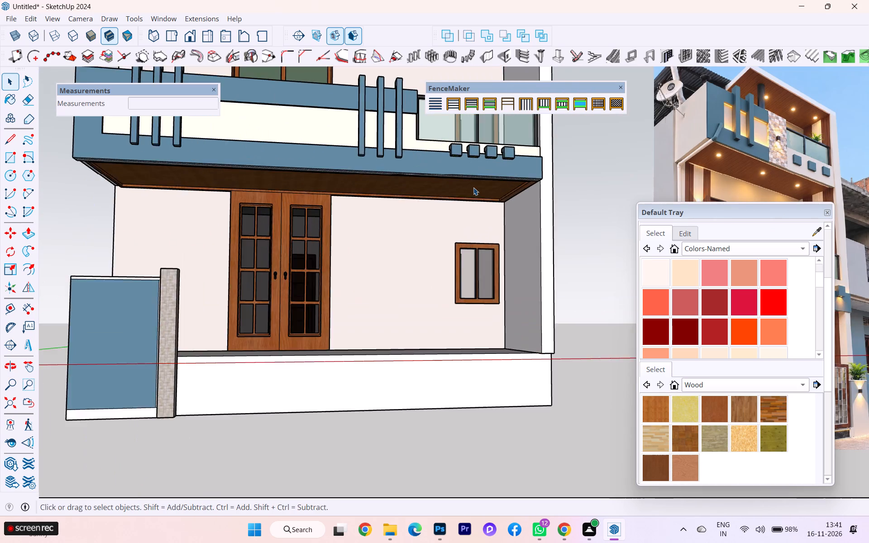
scroll(473, 187, "up", 2)
scroll(474, 186, "down", 1)
scroll(474, 186, "up", 5)
scroll(542, 191, "down", 1)
scroll(543, 191, "up", 2)
scroll(536, 182, "down", 1)
scroll(525, 182, "up", 3)
middle_click_drag(458, 204, 455, 162)
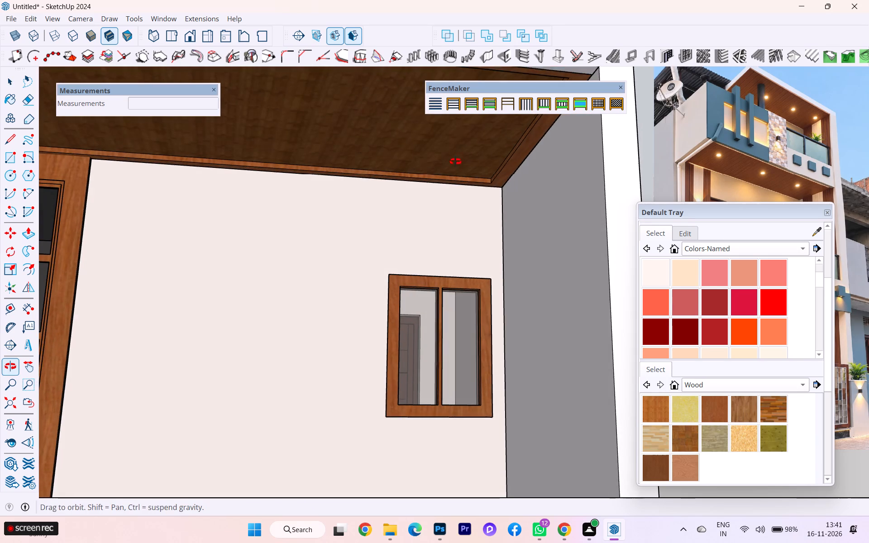
middle_click_drag(455, 162, 455, 161)
scroll(509, 190, "down", 1)
scroll(511, 170, "up", 3)
scroll(511, 170, "down", 2)
scroll(504, 156, "up", 6)
middle_click_drag(517, 178, 522, 198)
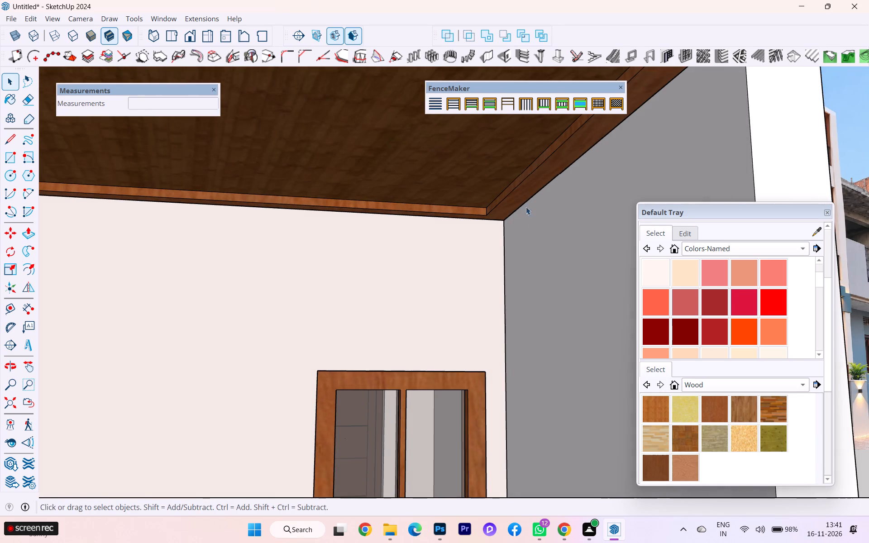
scroll(523, 185, "up", 3)
double_click(527, 170)
left_click(527, 167)
middle_click_drag(553, 170, 567, 203)
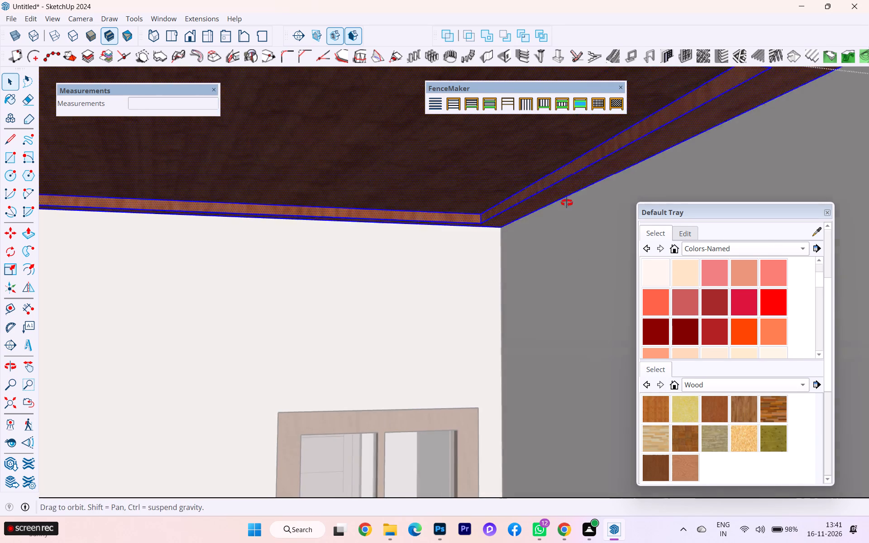
middle_click_drag(567, 203, 571, 219)
scroll(568, 214, "up", 3)
left_click(568, 203)
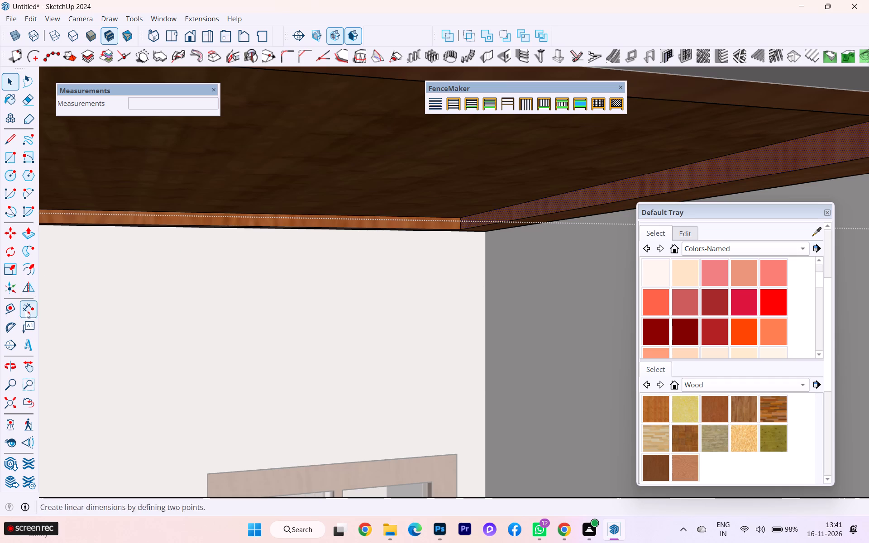
left_click(29, 229)
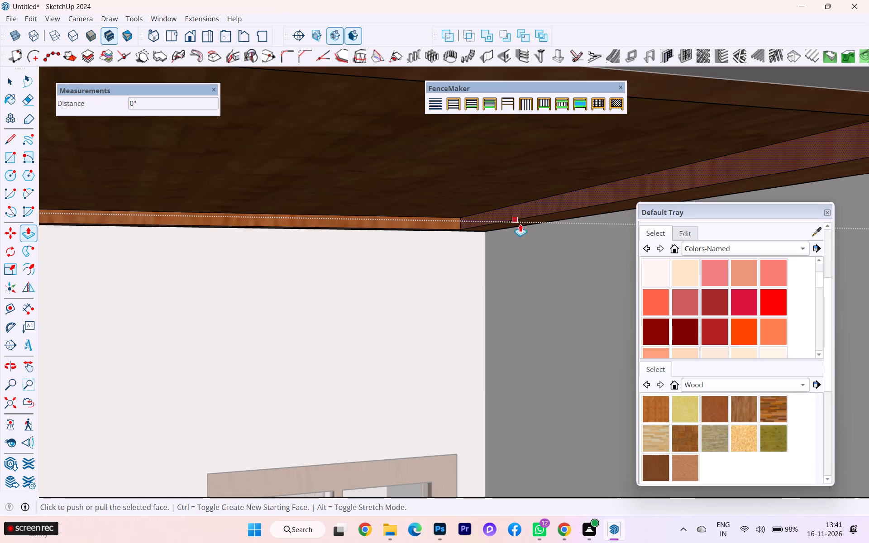
left_click(526, 208)
left_click(541, 207)
scroll(487, 229, "down", 4)
scroll(407, 255, "up", 1)
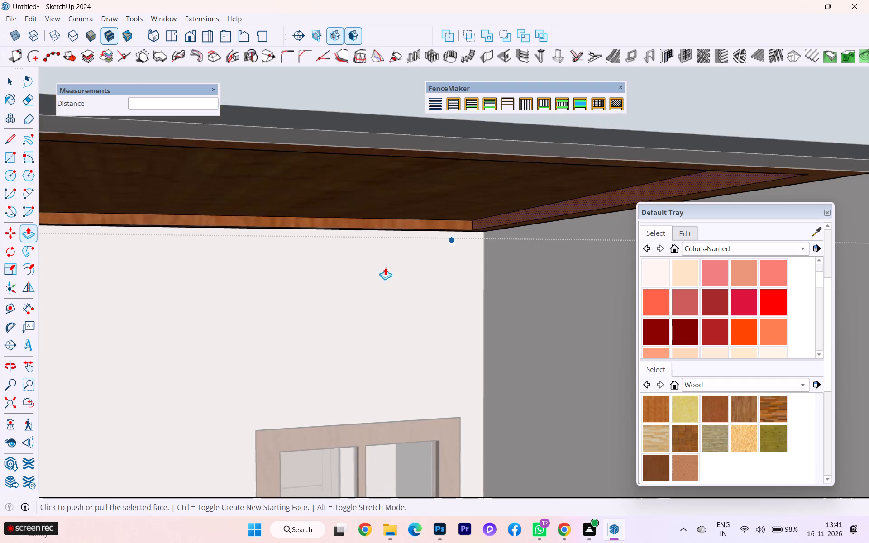
scroll(388, 260, "down", 2)
scroll(393, 260, "up", 3)
scroll(395, 260, "down", 6)
middle_click_drag(431, 256, 314, 246)
scroll(529, 281, "down", 12)
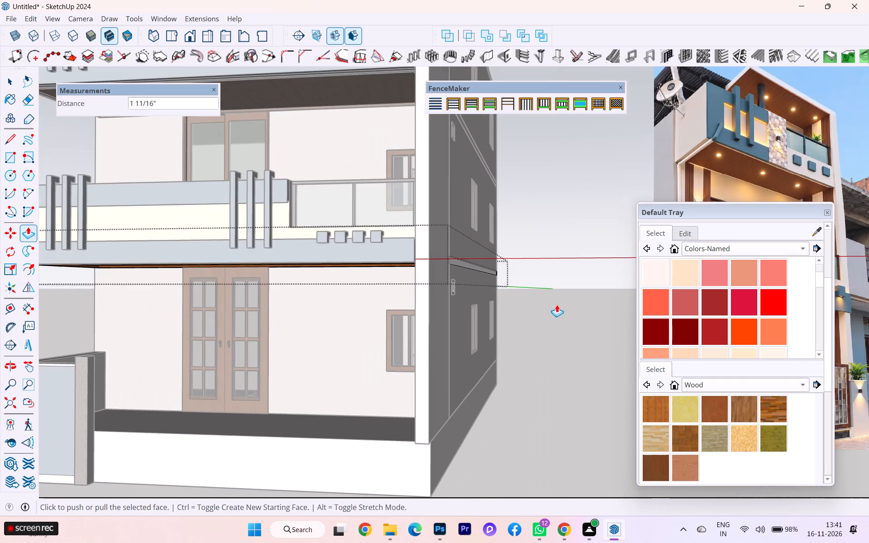
scroll(577, 299, "down", 2)
left_click(9, 81)
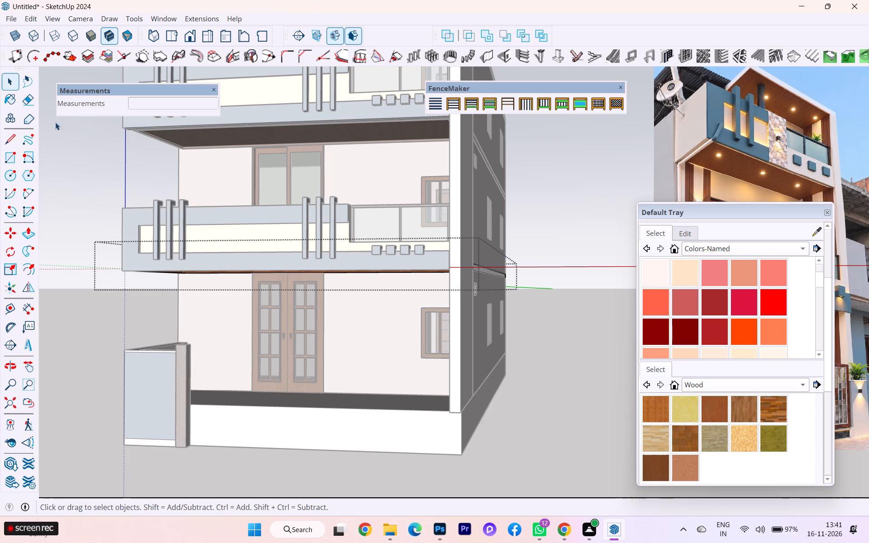
left_click(62, 152)
Examine the lower balcony's underside and the whole facade from below, the side and above against the reference photo.
scroll(132, 202, "down", 1)
middle_click_drag(131, 202, 206, 122)
scroll(235, 116, "up", 1)
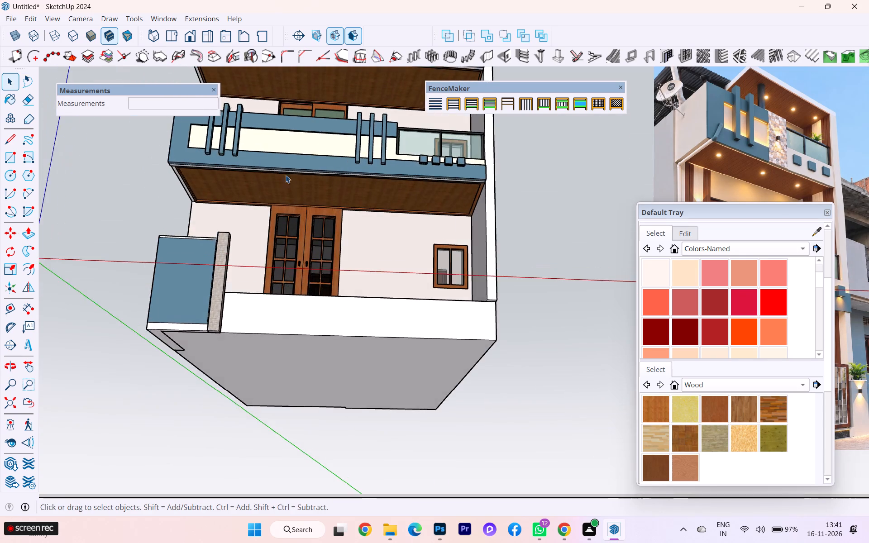
scroll(310, 194, "down", 1)
middle_click_drag(325, 206, 477, 256)
scroll(475, 252, "down", 1)
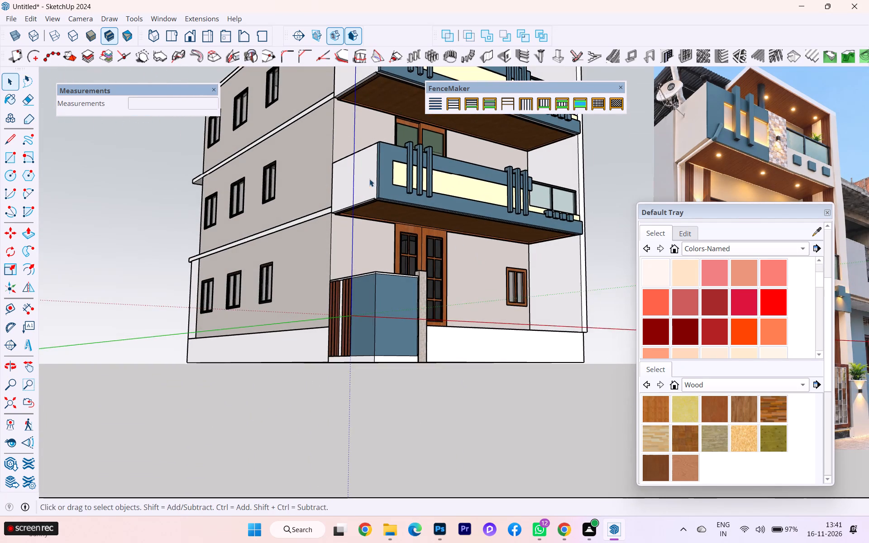
scroll(363, 170, "up", 3)
scroll(361, 167, "down", 1)
middle_click_drag(345, 196, 262, 270)
scroll(282, 245, "down", 2)
scroll(282, 244, "up", 1)
scroll(520, 278, "up", 9)
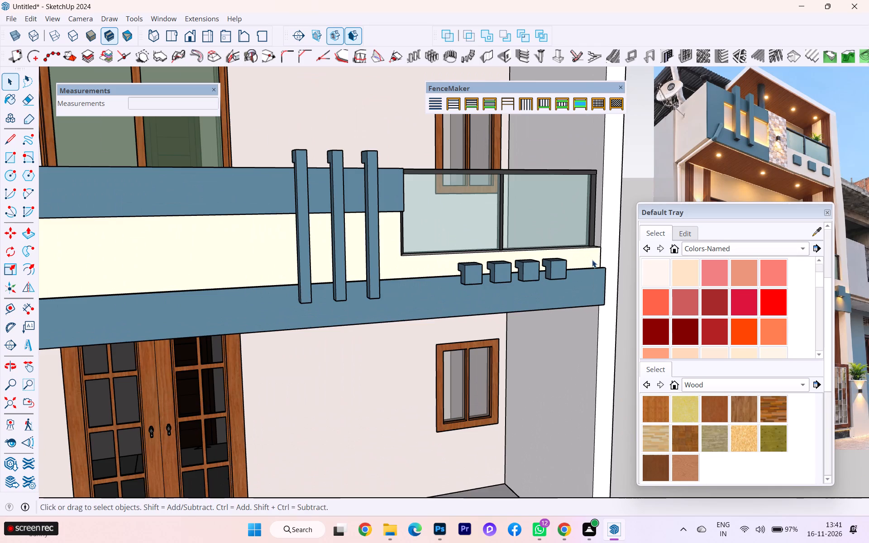
scroll(592, 260, "up", 2)
scroll(588, 277, "down", 1)
middle_click_drag(583, 295, 535, 357)
scroll(612, 248, "down", 4)
scroll(401, 301, "down", 1)
middle_click_drag(395, 305, 414, 349)
scroll(213, 296, "down", 4)
middle_click_drag(249, 304, 307, 303)
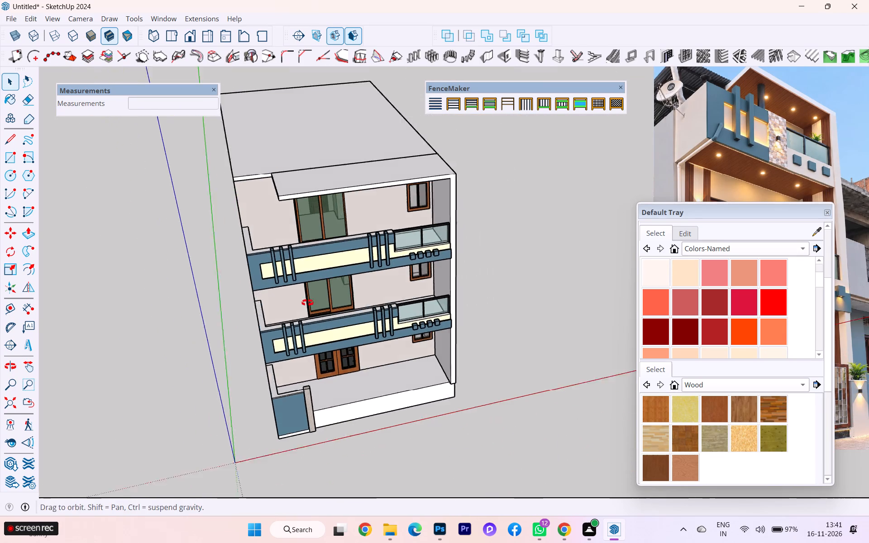
middle_click_drag(307, 303, 321, 302)
scroll(412, 194, "up", 3)
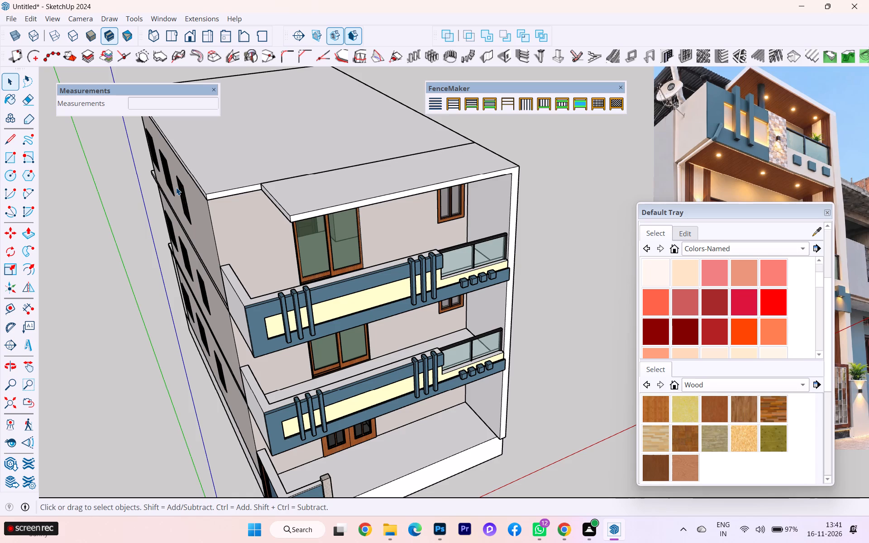
scroll(290, 333, "up", 3)
scroll(449, 252, "up", 2)
scroll(449, 252, "down", 4)
scroll(449, 252, "up", 7)
scroll(490, 247, "down", 4)
scroll(556, 225, "up", 4)
scroll(556, 225, "down", 2)
scroll(556, 225, "up", 1)
scroll(556, 225, "down", 3)
scroll(535, 234, "up", 1)
scroll(533, 236, "down", 2)
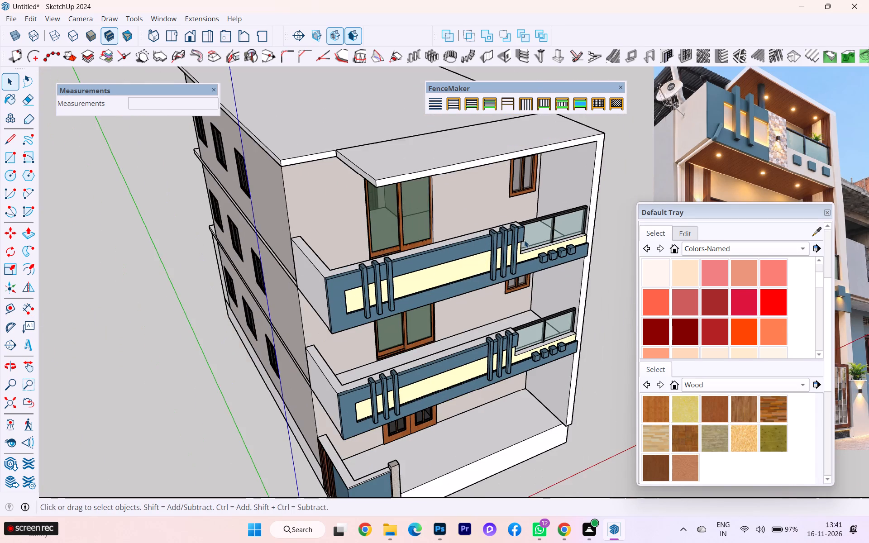
scroll(425, 269, "down", 1)
scroll(421, 277, "up", 1)
middle_click_drag(422, 280, 383, 228)
scroll(366, 275, "up", 2)
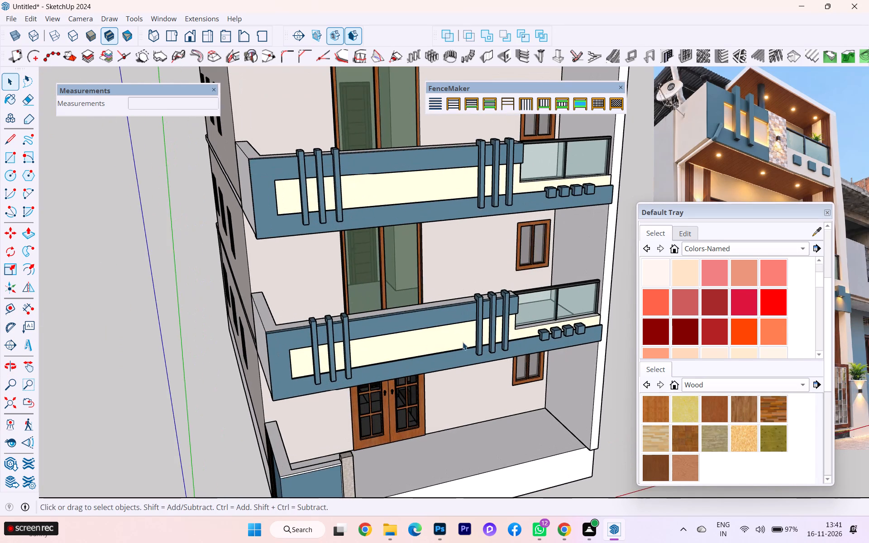
scroll(462, 354, "up", 3)
Move the materials tray off the reference photo to the opposite side of the house model.
left_click_drag(732, 209, 741, 252)
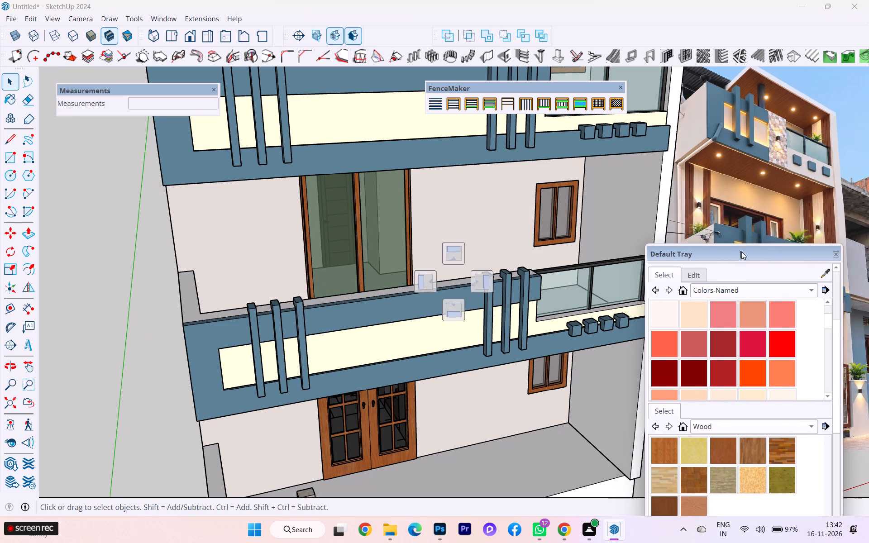
left_click_drag(741, 252, 765, 287)
scroll(364, 149, "down", 1)
scroll(365, 149, "up", 1)
scroll(365, 149, "down", 5)
scroll(400, 347, "down", 3)
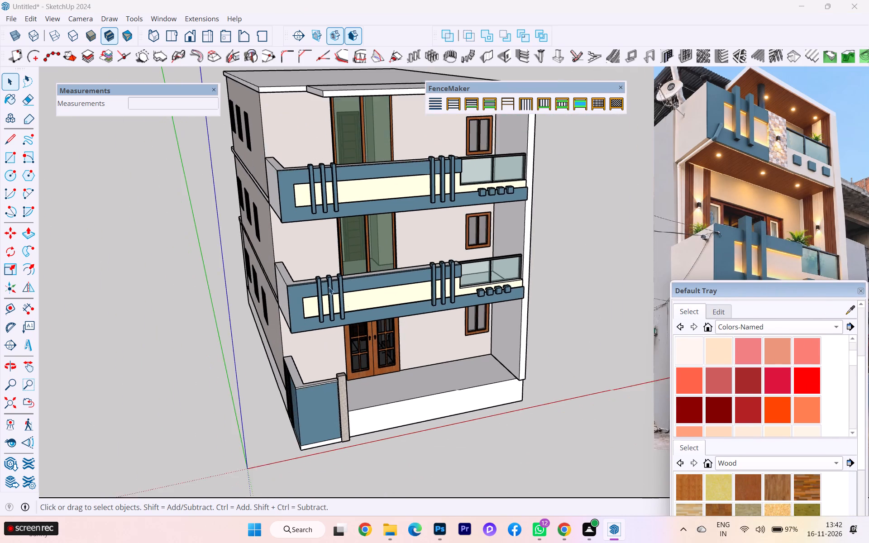
scroll(382, 306, "down", 1)
middle_click(334, 304)
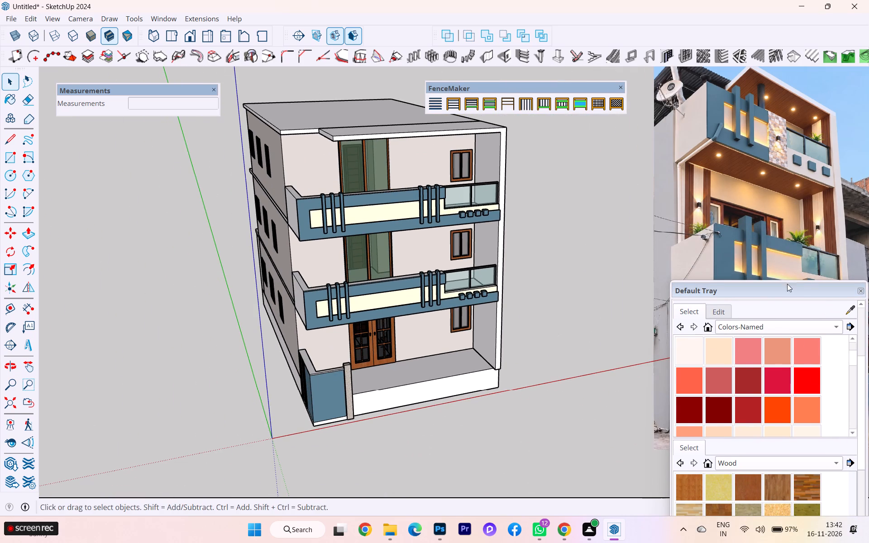
left_click_drag(794, 289, 180, 210)
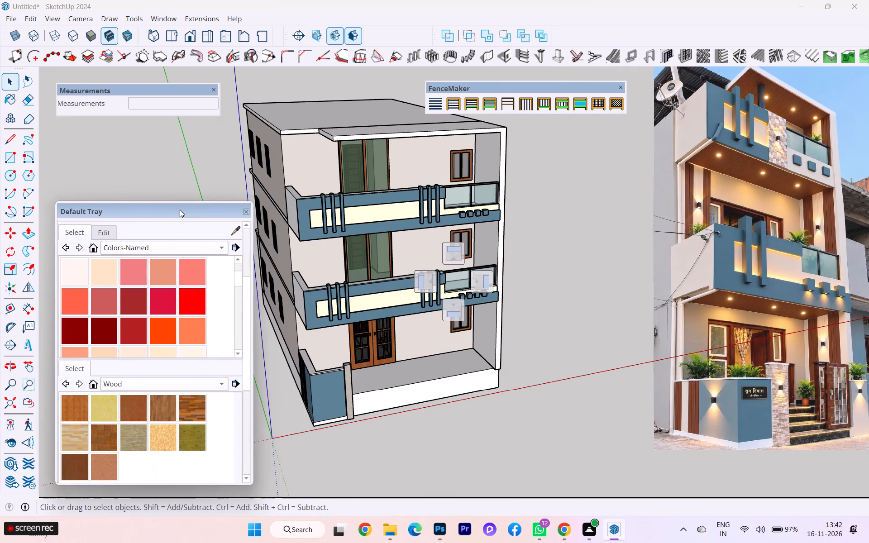
left_click_drag(180, 210, 141, 204)
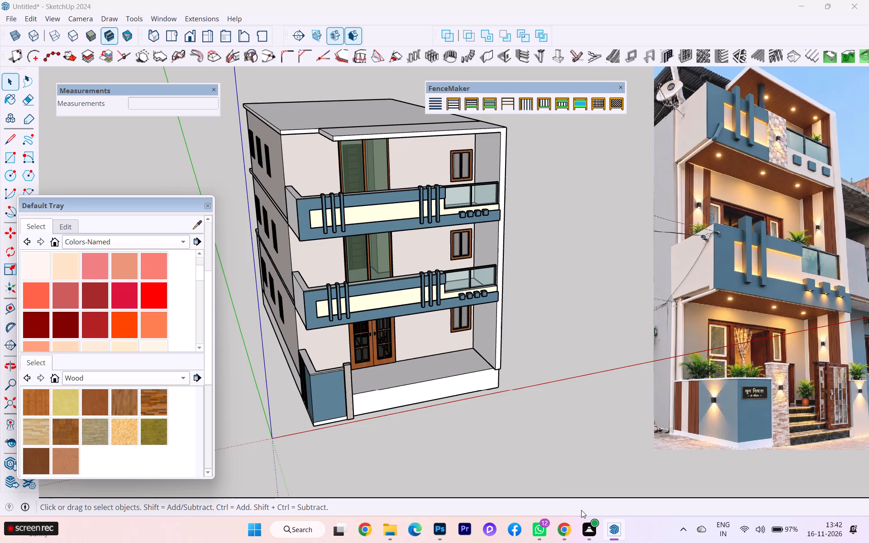
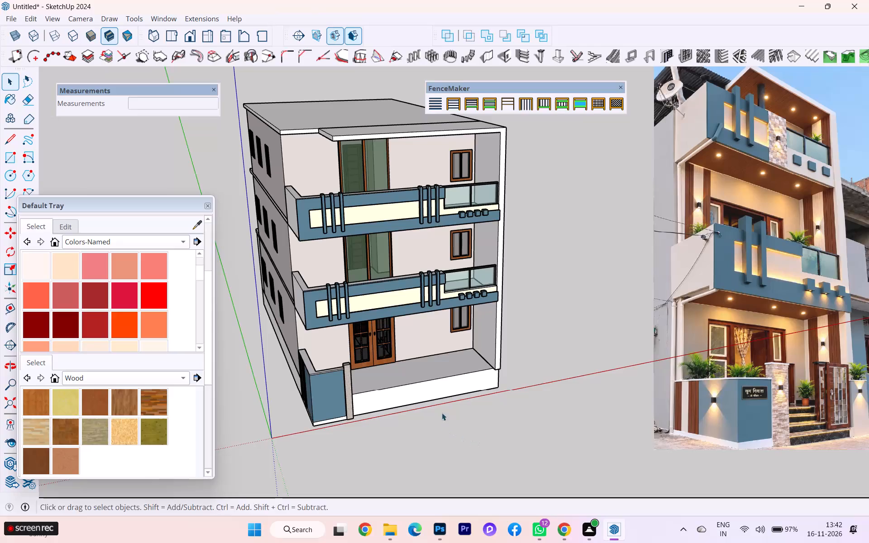
Examine the ground-floor porch, the stone-clad gate pillar and the front plinth against the reference photo.
scroll(449, 372, "up", 3)
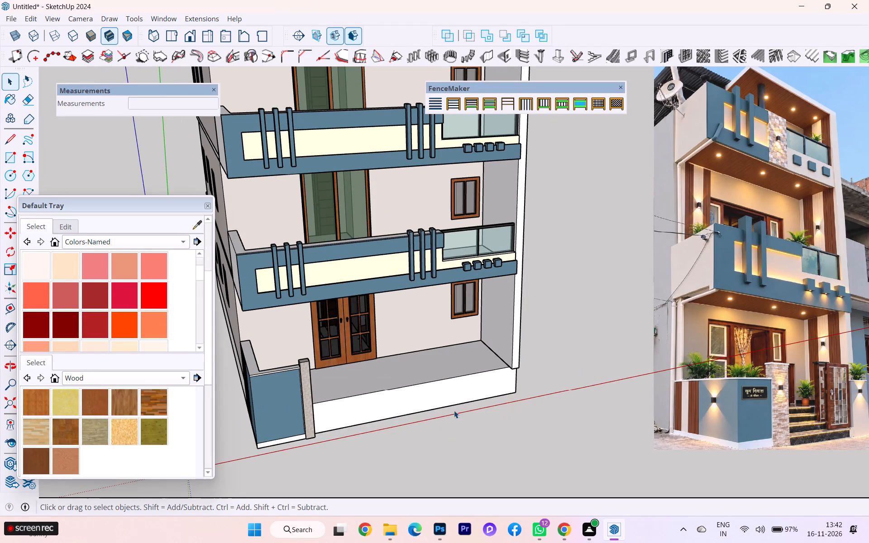
scroll(396, 410, "up", 3)
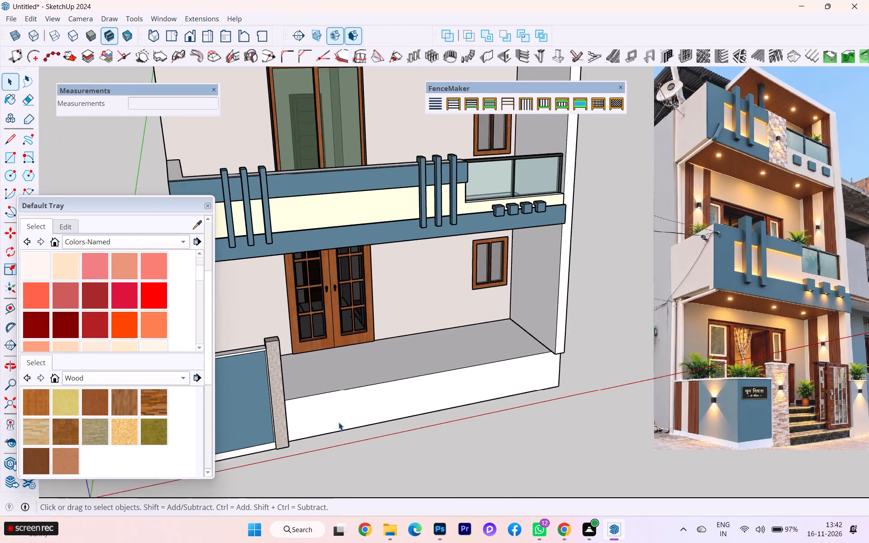
scroll(339, 422, "up", 1)
middle_click_drag(301, 422, 255, 418)
scroll(640, 388, "down", 1)
scroll(641, 390, "up", 2)
scroll(642, 390, "down", 3)
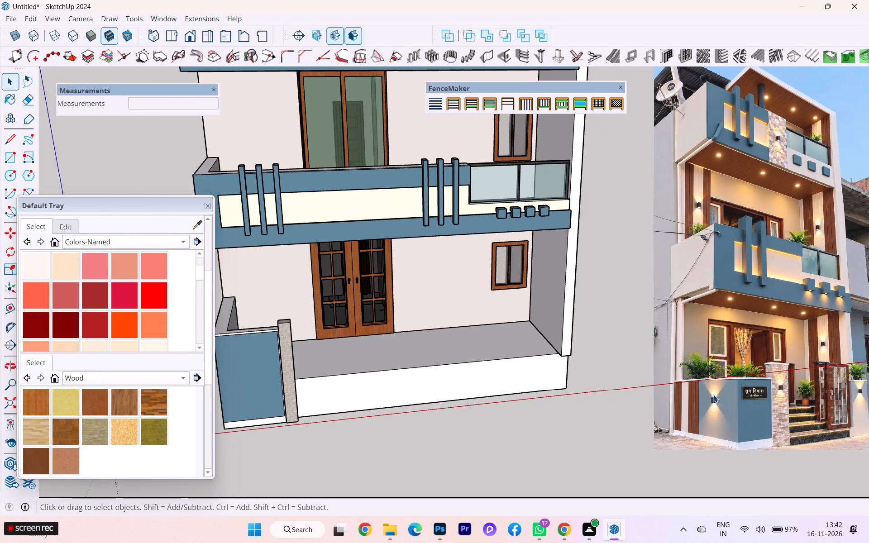
scroll(327, 347, "up", 3)
scroll(628, 343, "down", 4)
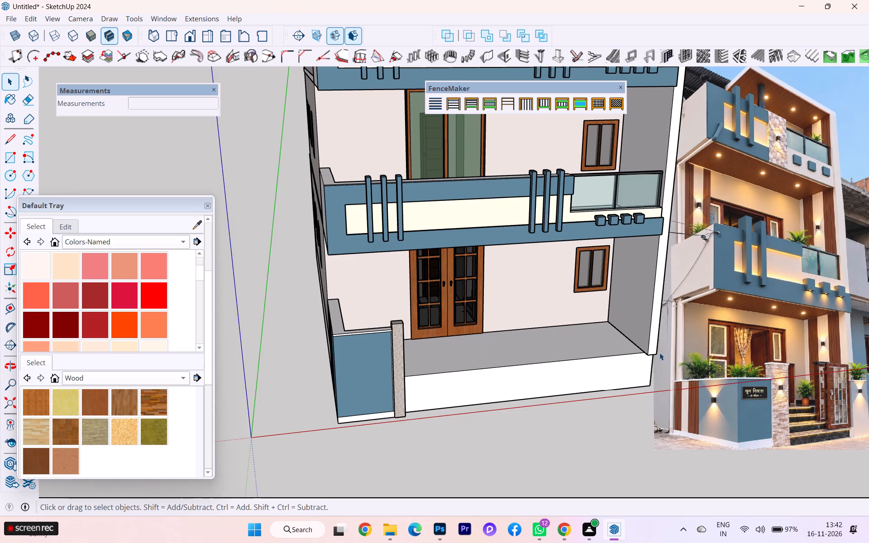
scroll(495, 364, "up", 5)
scroll(740, 339, "down", 3)
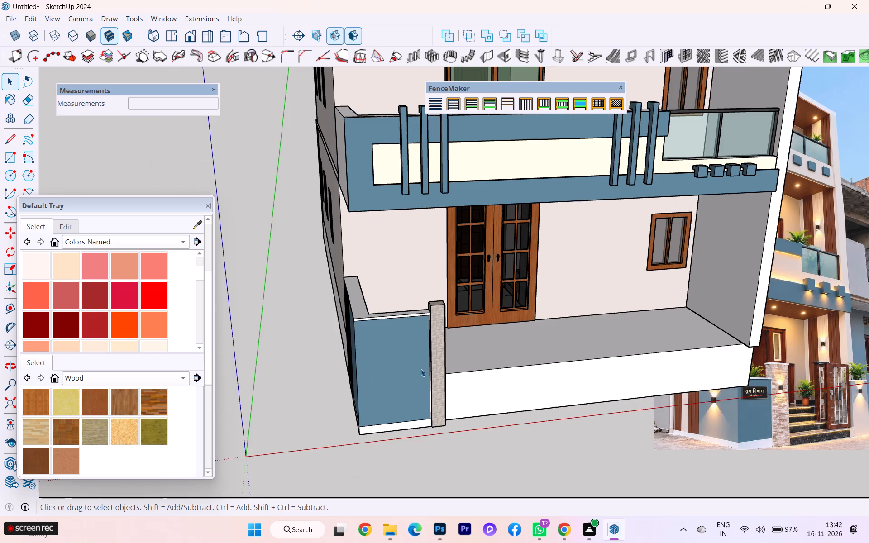
Pull the stone-clad gate pillar's side face toward the porch opening outward 4 5/8" to widen the pillar, and leave the group.
scroll(421, 369, "down", 1)
scroll(421, 369, "up", 1)
middle_click_drag(375, 362, 215, 367)
scroll(270, 314, "up", 6)
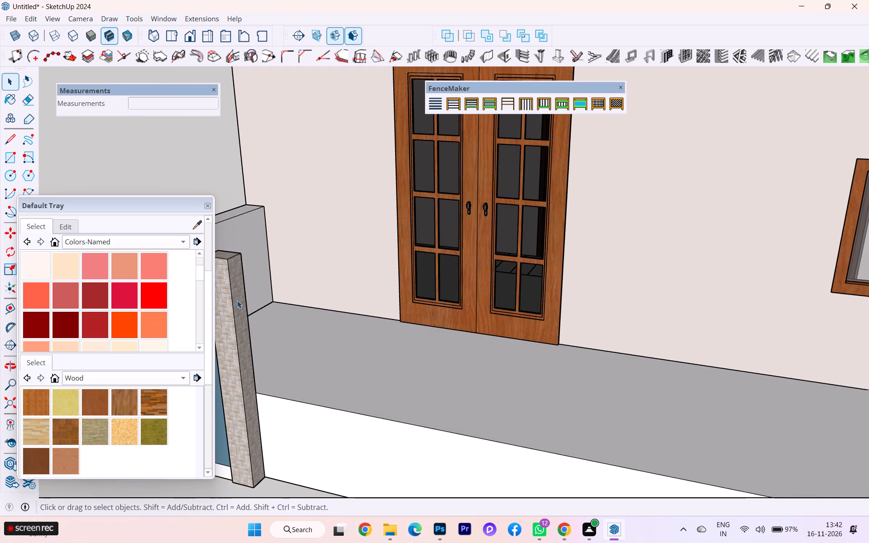
double_click(237, 300)
left_click(238, 297)
key("p")
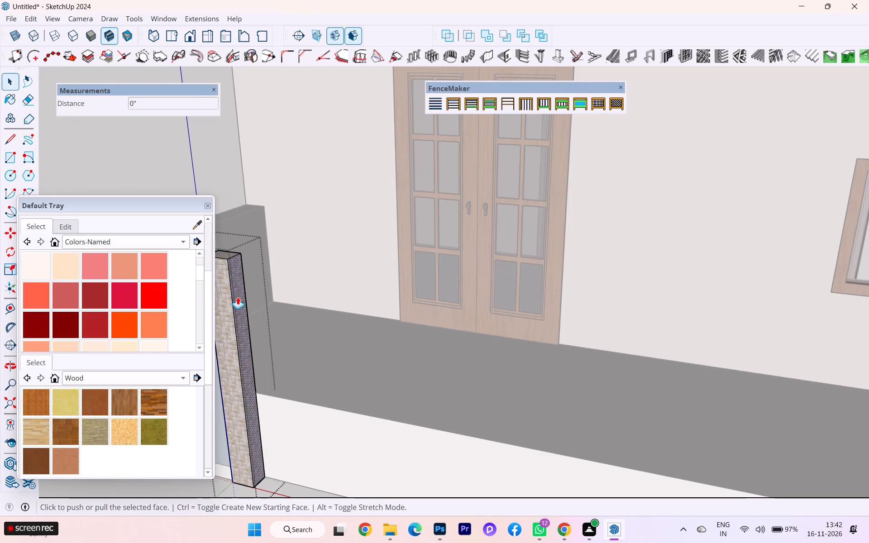
key("Return")
left_click(238, 297)
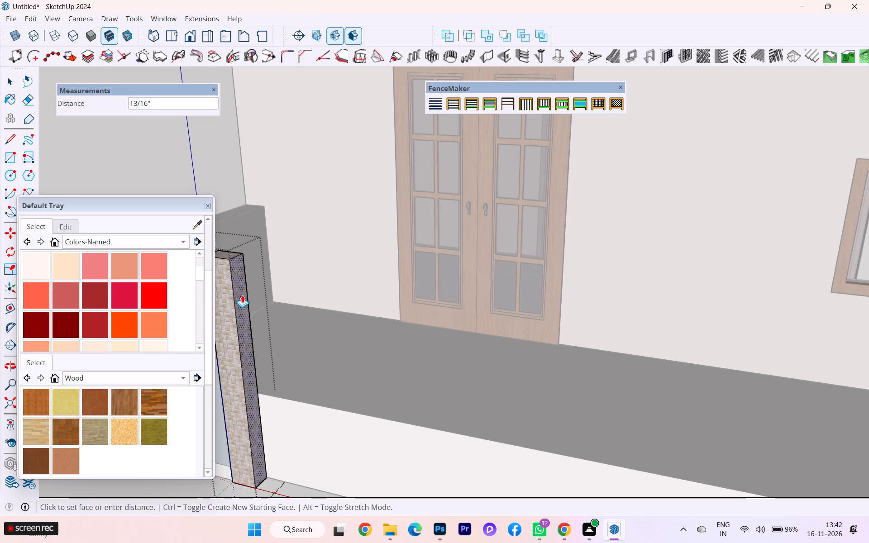
left_click(249, 298)
scroll(456, 286, "down", 4)
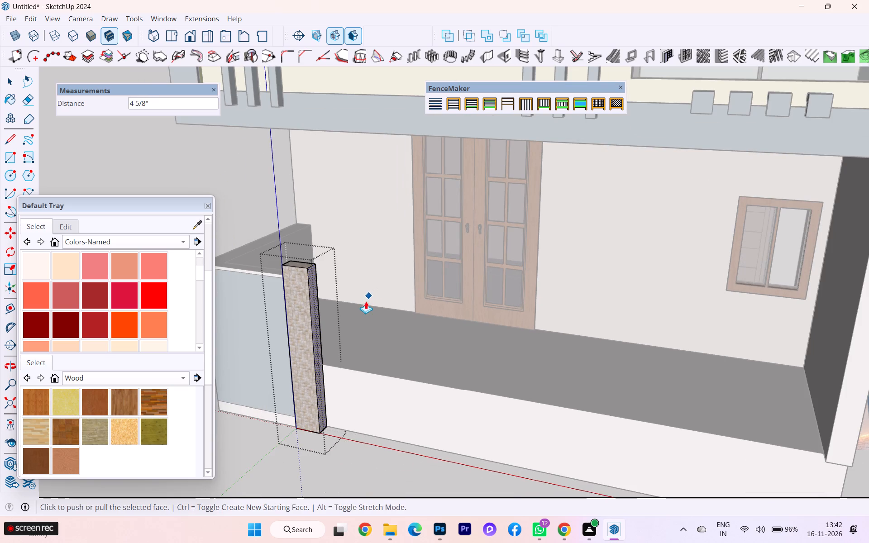
middle_click_drag(391, 308, 441, 295)
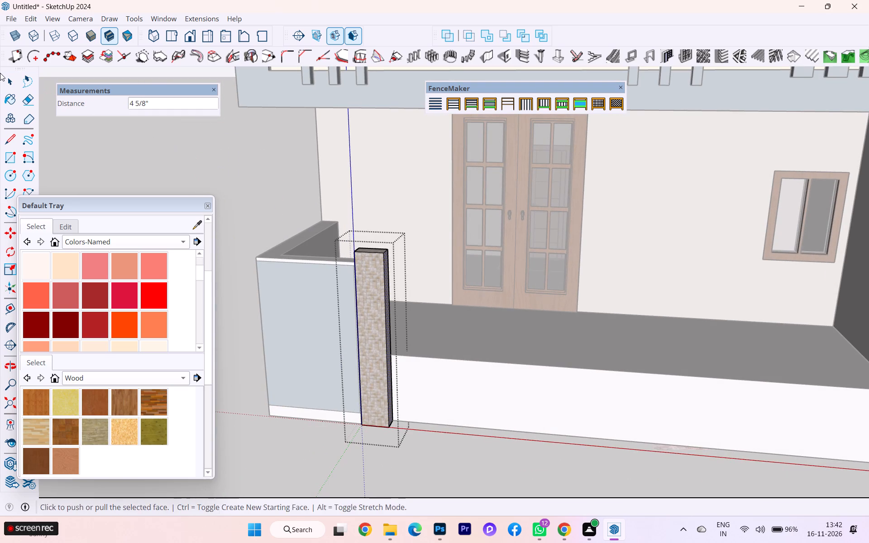
left_click(7, 80)
left_click(318, 481)
Examine the widened stone pillar and its junction with the blue boundary wall from the front and above.
scroll(396, 390, "up", 4)
scroll(370, 359, "down", 1)
scroll(370, 358, "up", 1)
scroll(391, 373, "down", 1)
middle_click_drag(448, 387, 520, 387)
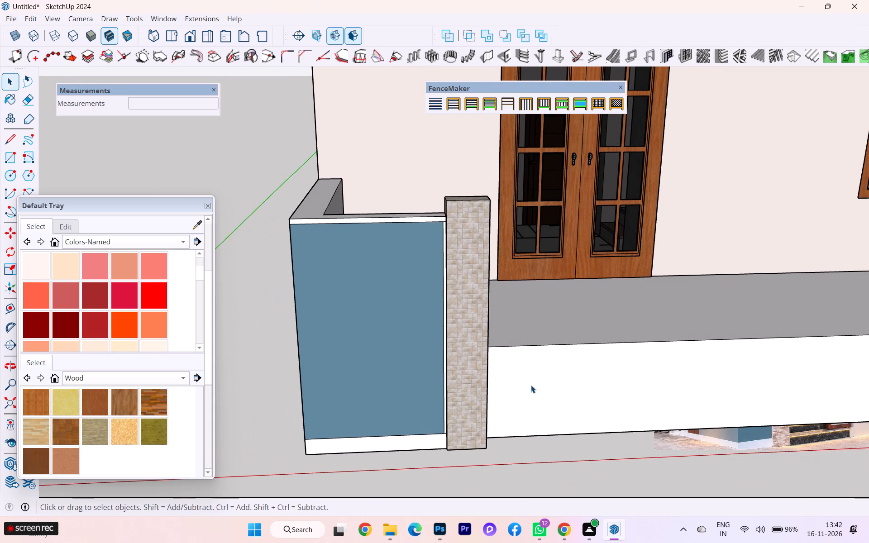
scroll(471, 363, "up", 4)
scroll(440, 427, "up", 4)
scroll(472, 432, "down", 1)
middle_click_drag(478, 440, 515, 470)
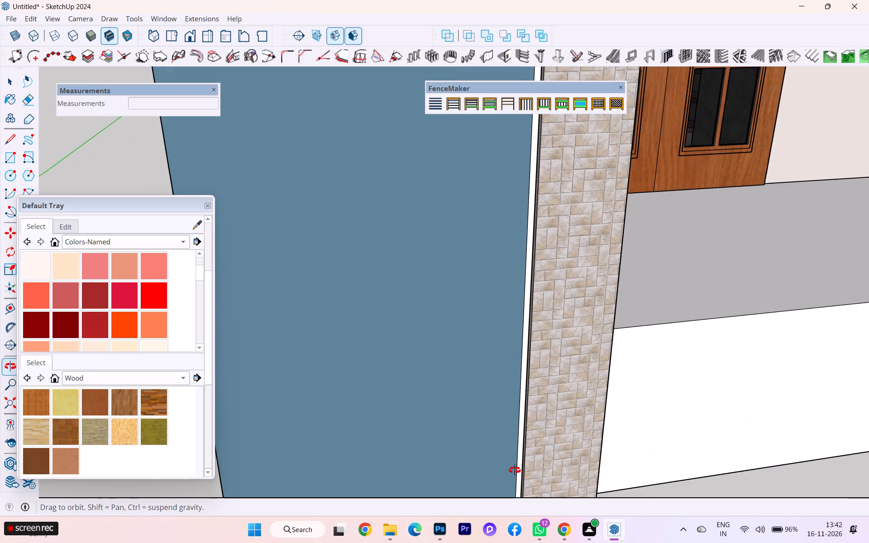
middle_click_drag(515, 470, 485, 526)
scroll(404, 317, "up", 4)
scroll(420, 300, "down", 7)
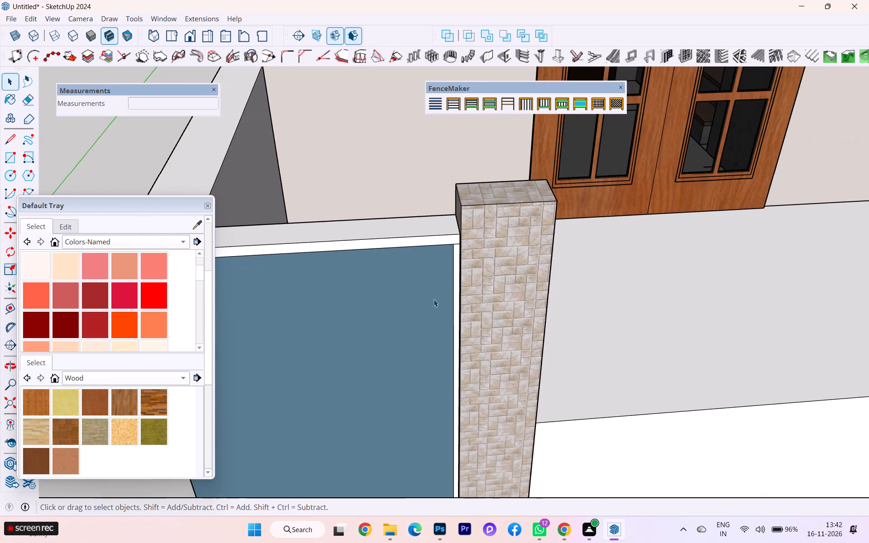
scroll(383, 274, "down", 6)
scroll(445, 322, "down", 2)
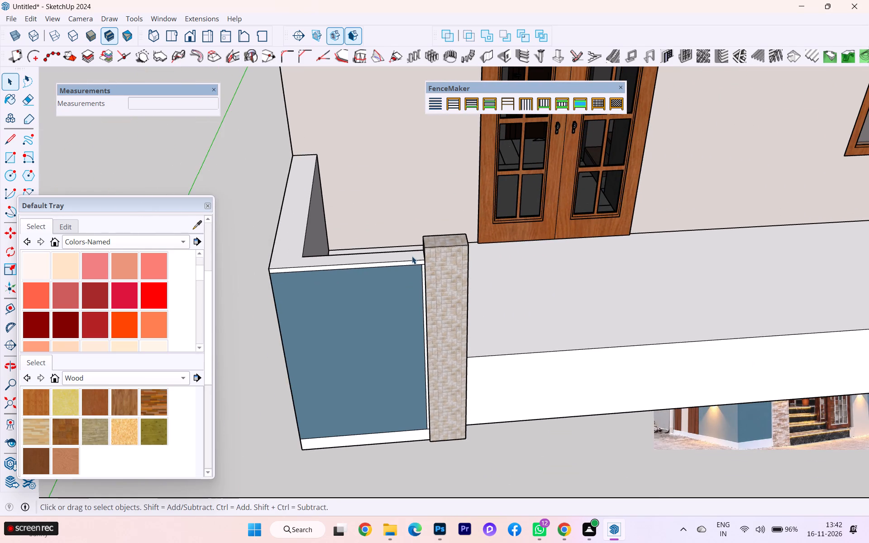
scroll(341, 292, "down", 5)
middle_click_drag(409, 322, 374, 258)
scroll(326, 295, "down", 3)
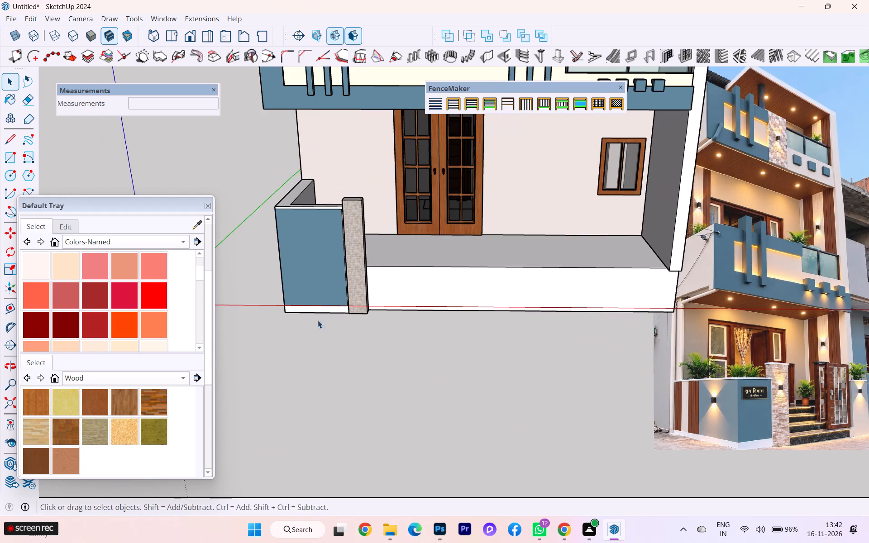
Inside the porch plinth's group, draw a line about 3' 3/16" long up its front face along the stone pillar's edge.
scroll(475, 244, "up", 2)
scroll(365, 269, "up", 2)
double_click(345, 292)
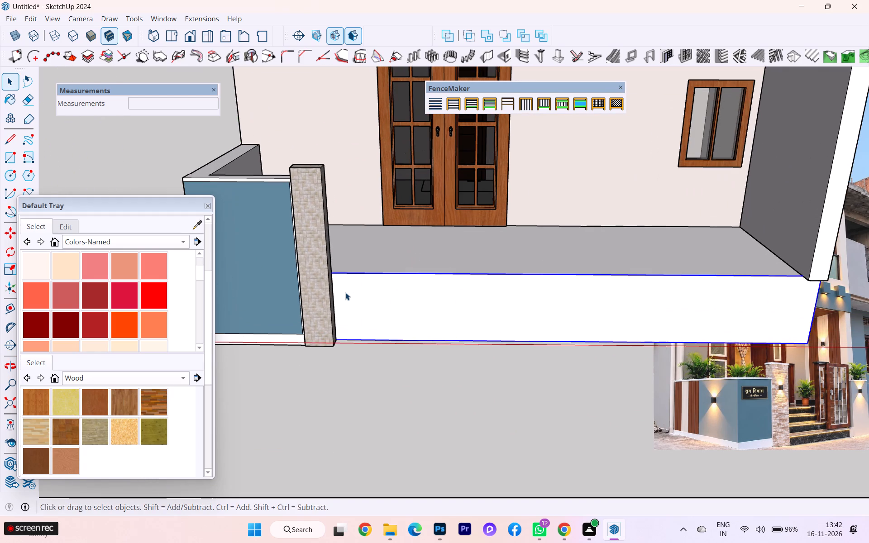
scroll(349, 308, "up", 6)
scroll(350, 310, "down", 1)
scroll(350, 311, "up", 1)
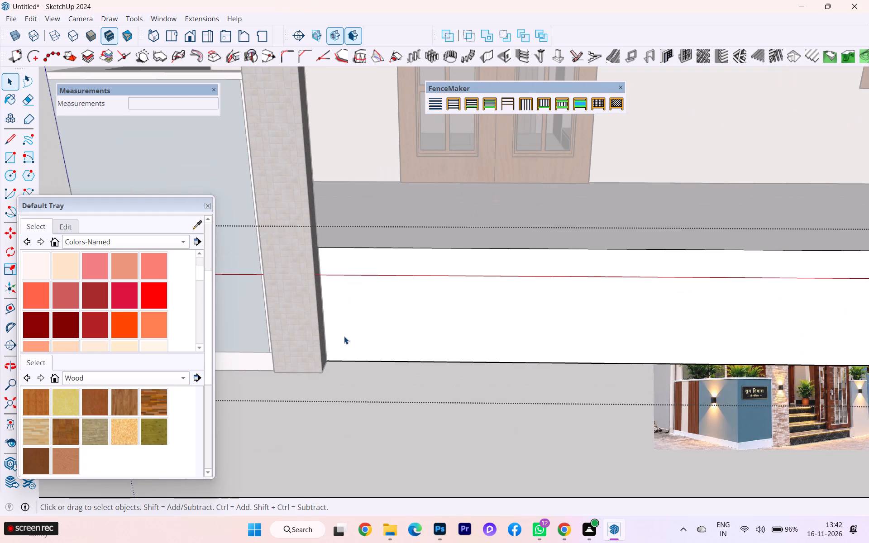
key("l")
key("Return")
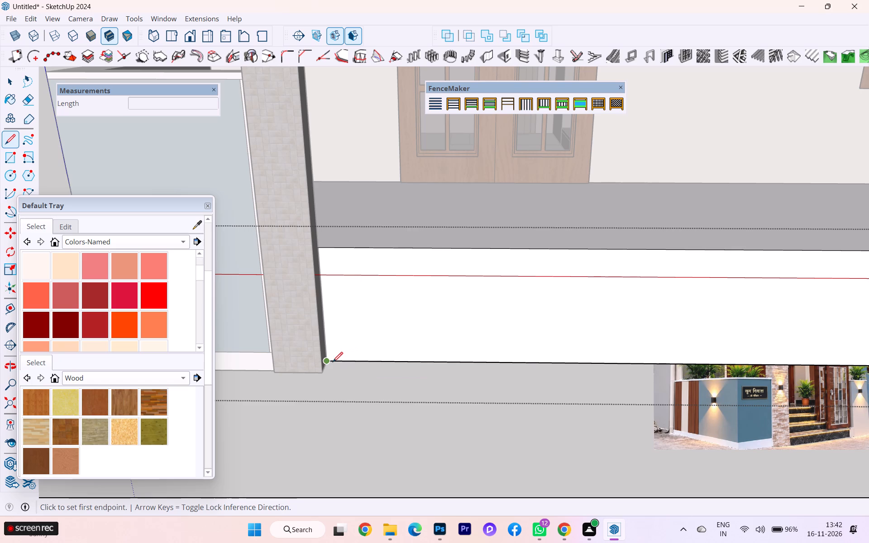
left_click(333, 362)
left_click(322, 243)
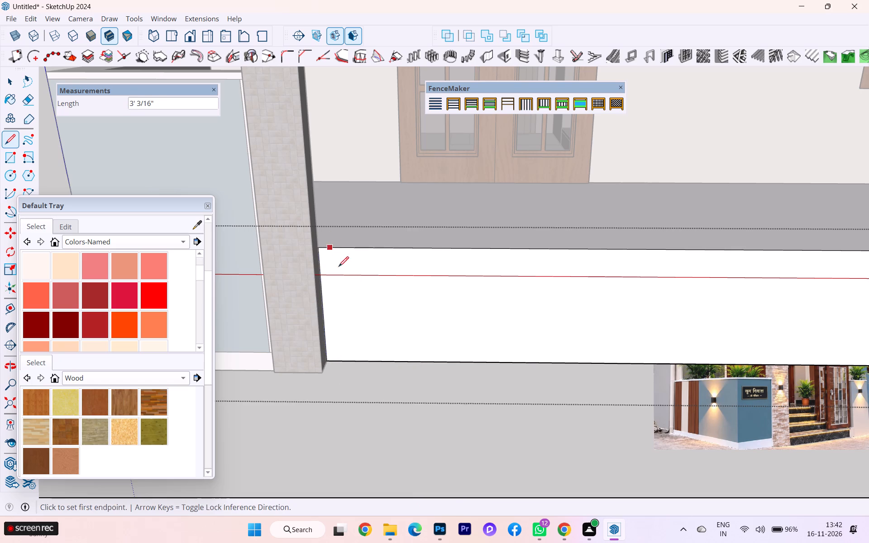
scroll(346, 281, "down", 3)
scroll(267, 327, "down", 8)
scroll(198, 339, "down", 2)
scroll(338, 330, "down", 2)
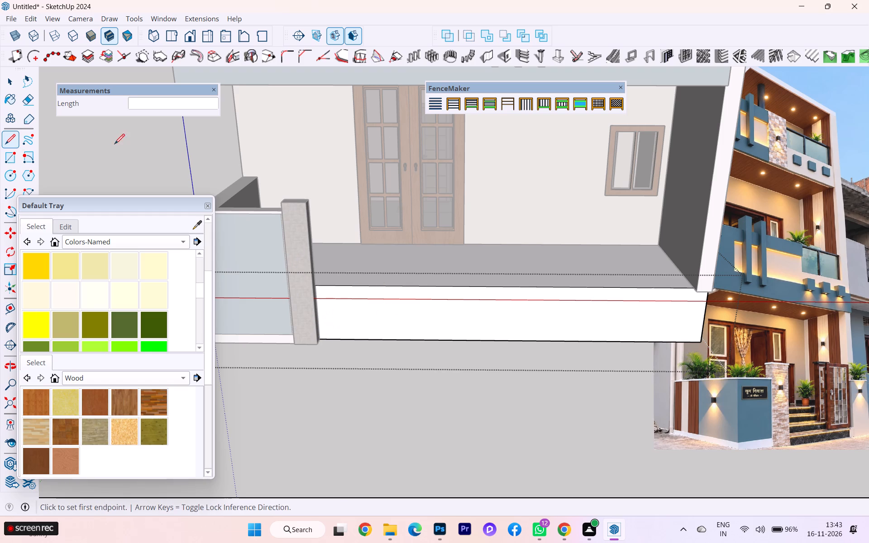
left_click(5, 86)
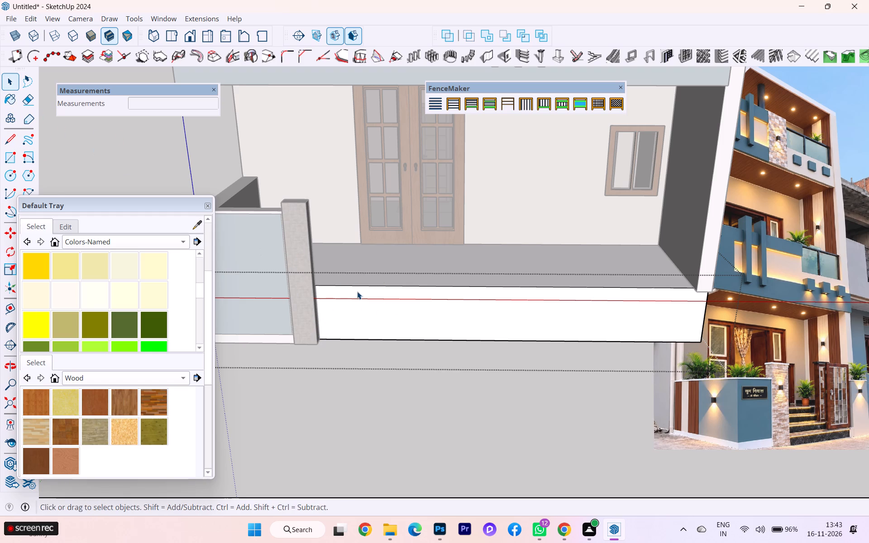
Select the plinth's front face beside the stone pillar and examine the porch opening against the reference photo's entrance steps.
left_click(366, 305)
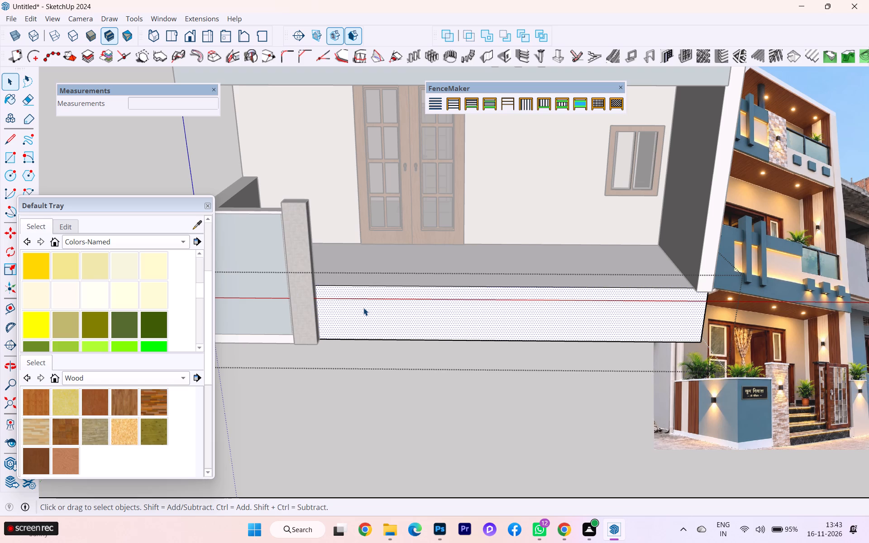
scroll(363, 308, "up", 2)
middle_click_drag(386, 387, 319, 407)
scroll(466, 410, "down", 1)
scroll(468, 412, "up", 1)
scroll(470, 413, "down", 1)
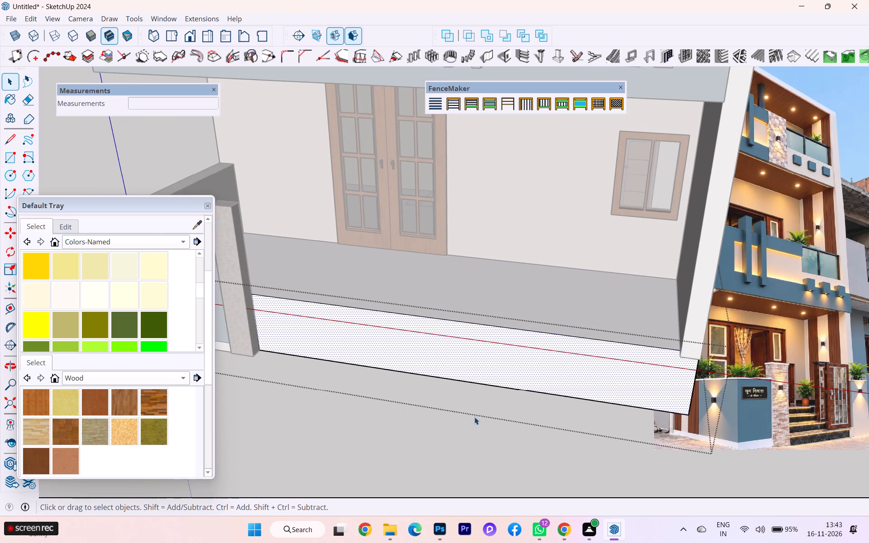
scroll(273, 327, "up", 5)
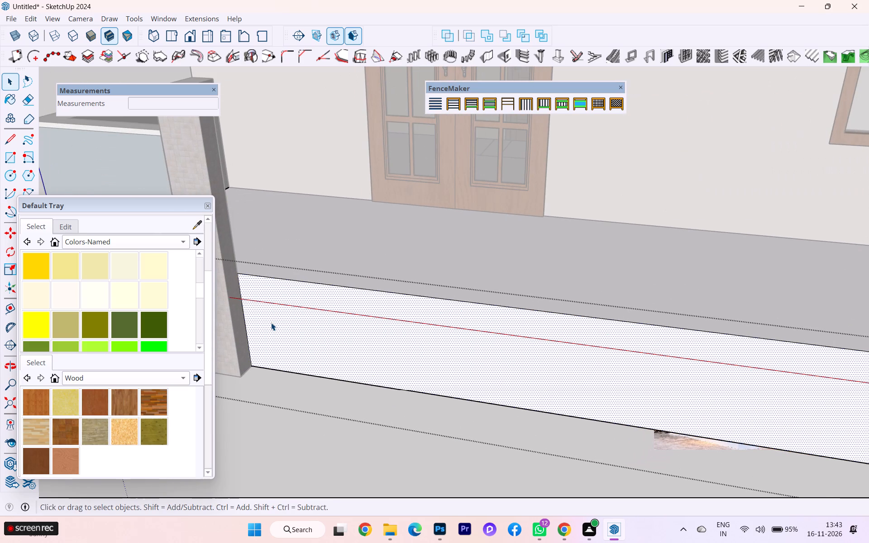
scroll(271, 323, "up", 1)
scroll(271, 323, "down", 5)
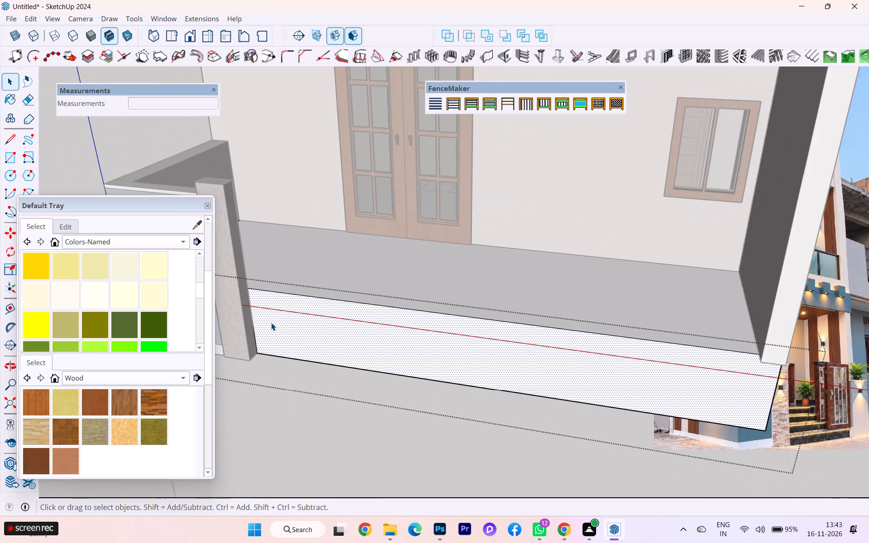
scroll(271, 323, "down", 2)
scroll(271, 323, "up", 1)
scroll(271, 323, "down", 3)
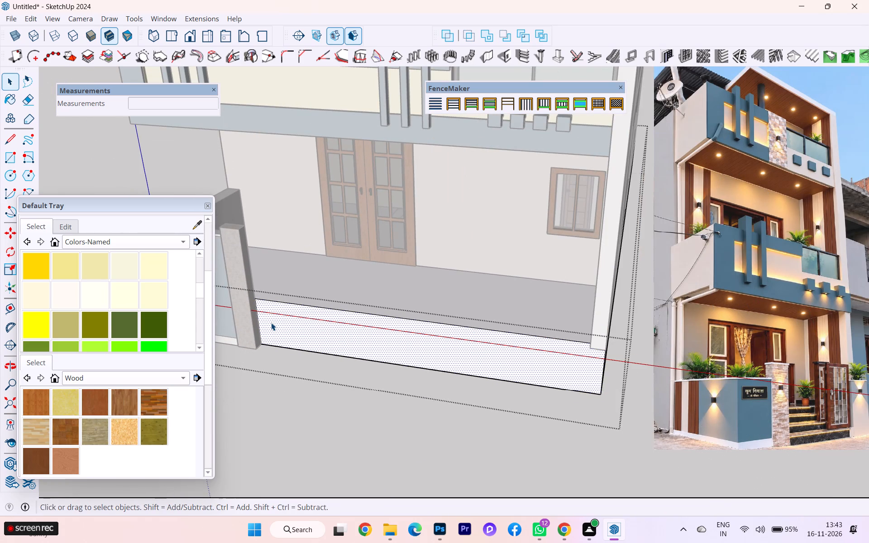
scroll(271, 323, "up", 2)
scroll(271, 323, "down", 1)
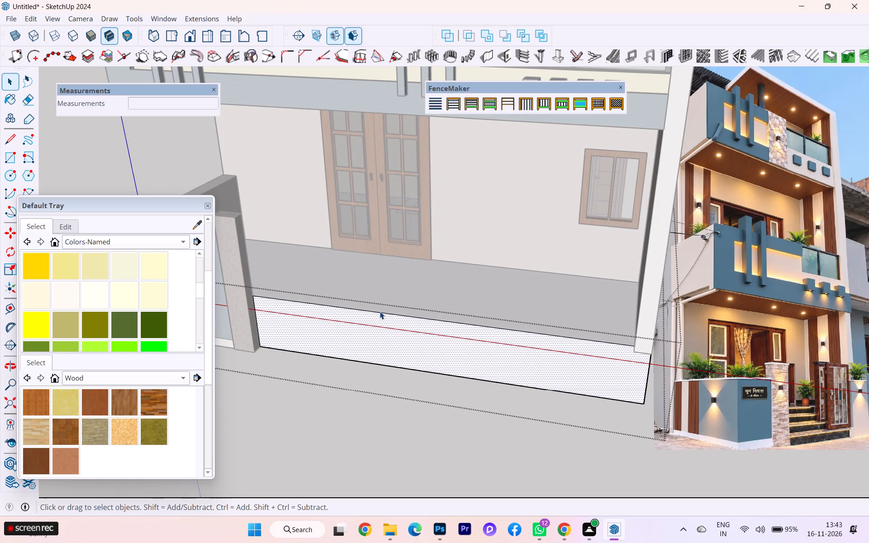
scroll(339, 331, "up", 1)
scroll(258, 325, "down", 1)
scroll(258, 325, "up", 1)
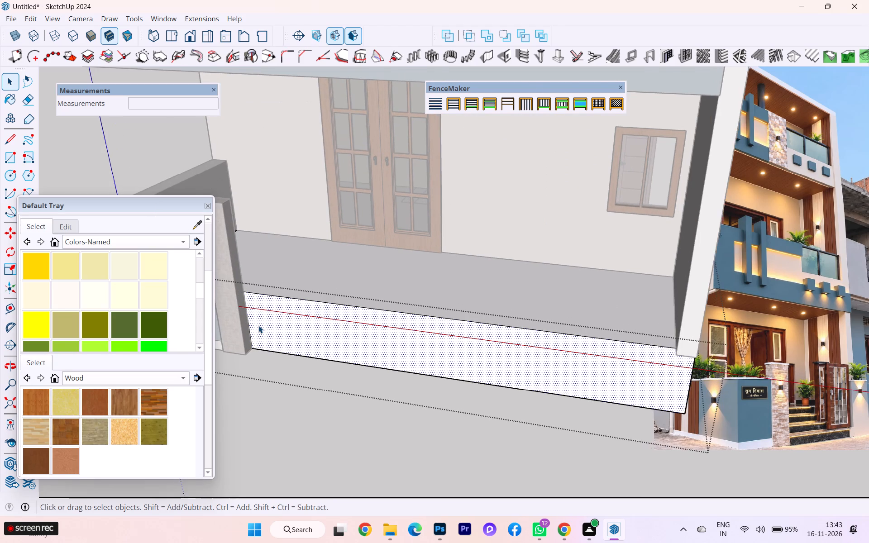
scroll(258, 325, "down", 3)
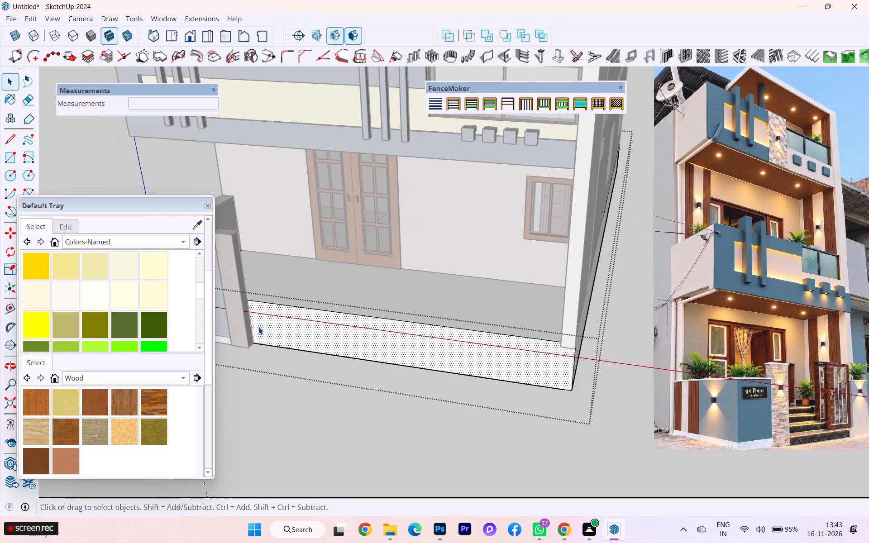
scroll(258, 327, "up", 3)
scroll(258, 327, "down", 2)
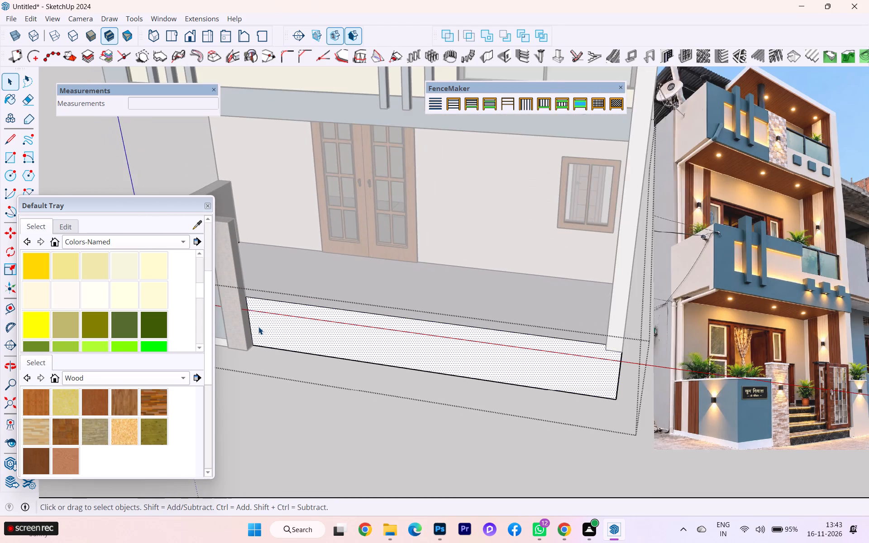
middle_click_drag(258, 327, 314, 329)
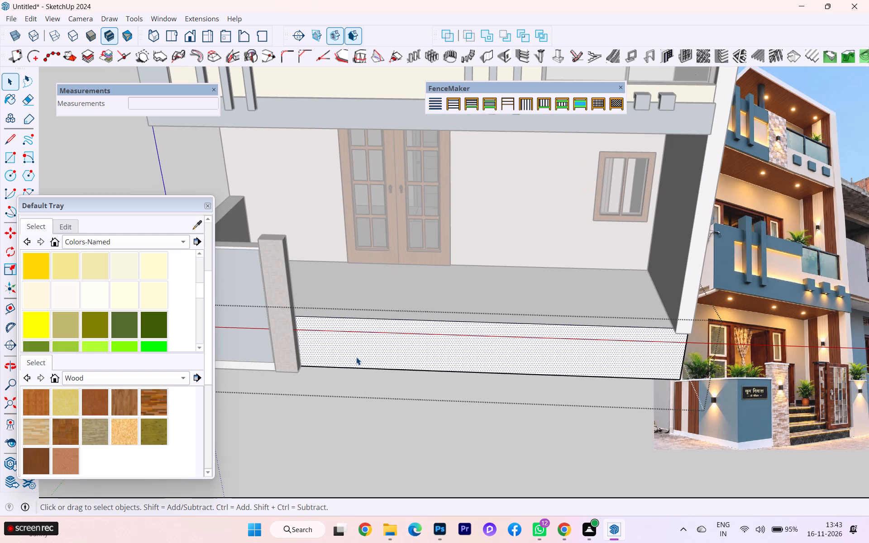
Place a vertical guide on the plinth's front face, 6' from the stone pillar's edge.
left_click(9, 310)
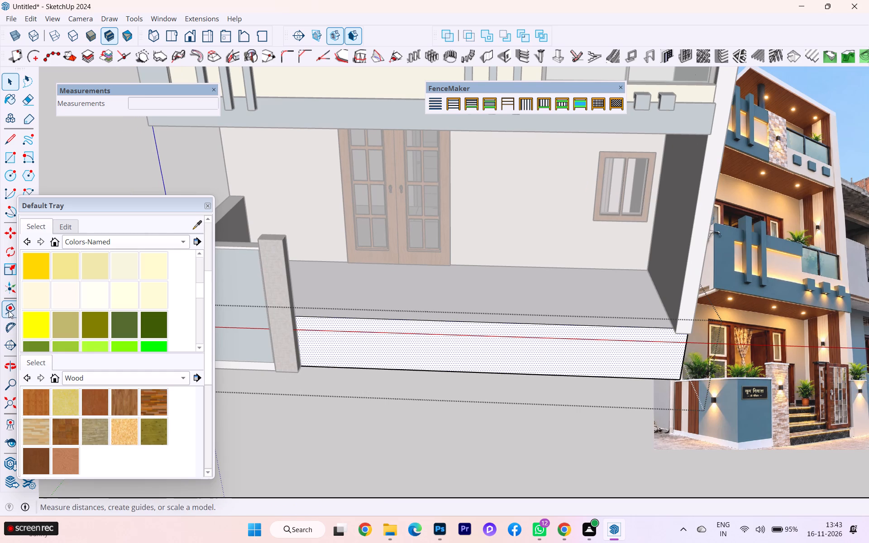
scroll(386, 352, "up", 1)
scroll(329, 341, "up", 1)
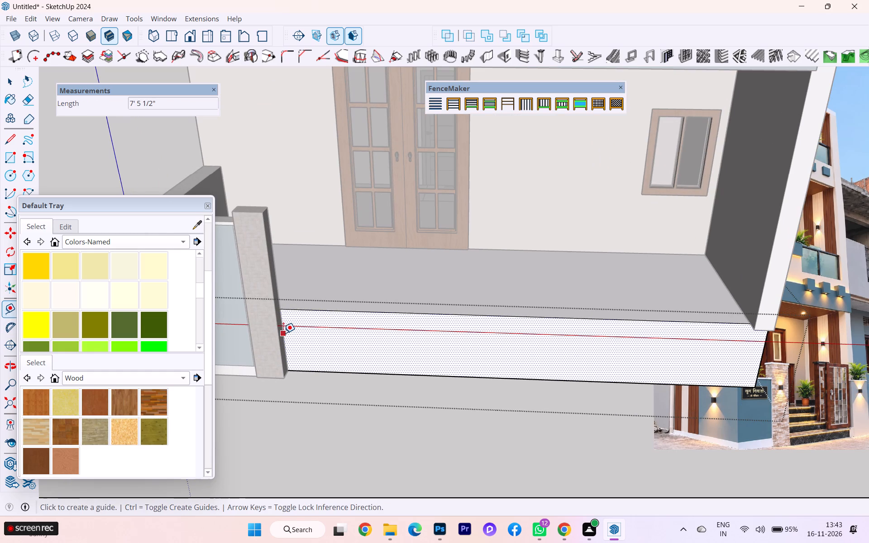
left_click(283, 333)
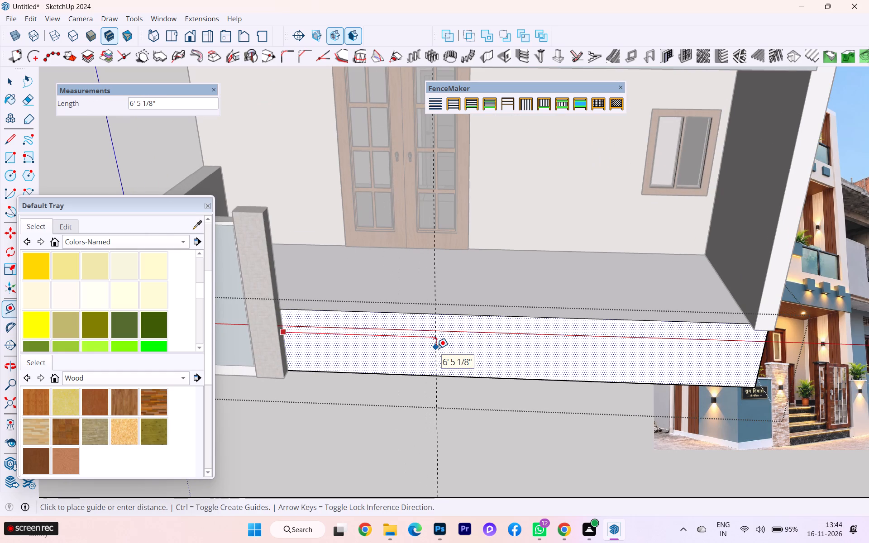
type("6'")
key("Return")
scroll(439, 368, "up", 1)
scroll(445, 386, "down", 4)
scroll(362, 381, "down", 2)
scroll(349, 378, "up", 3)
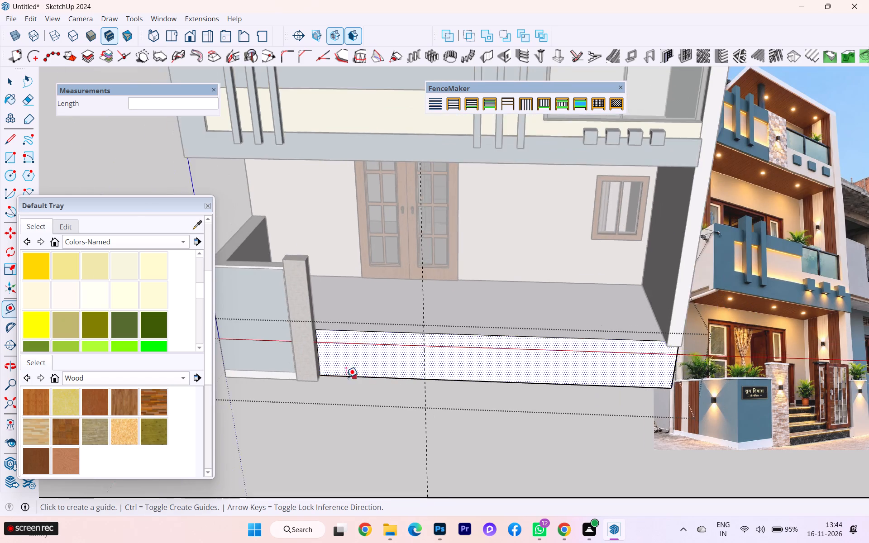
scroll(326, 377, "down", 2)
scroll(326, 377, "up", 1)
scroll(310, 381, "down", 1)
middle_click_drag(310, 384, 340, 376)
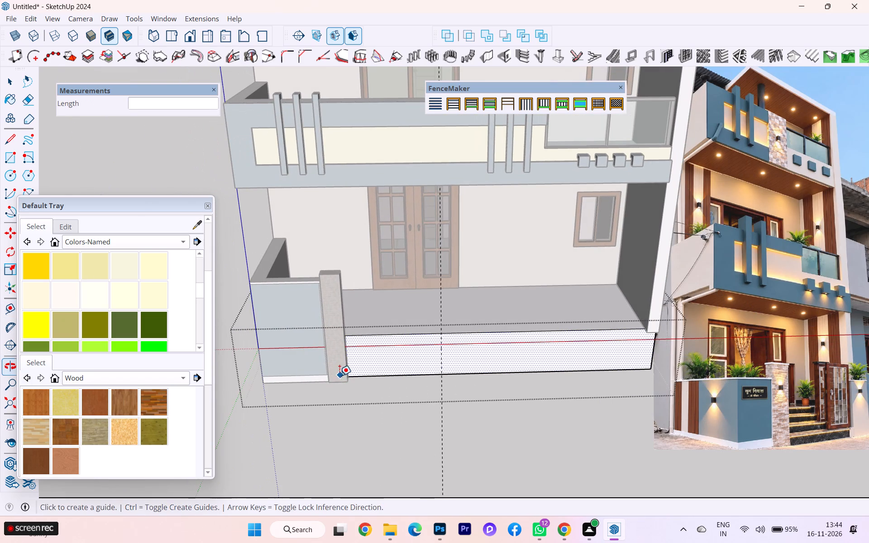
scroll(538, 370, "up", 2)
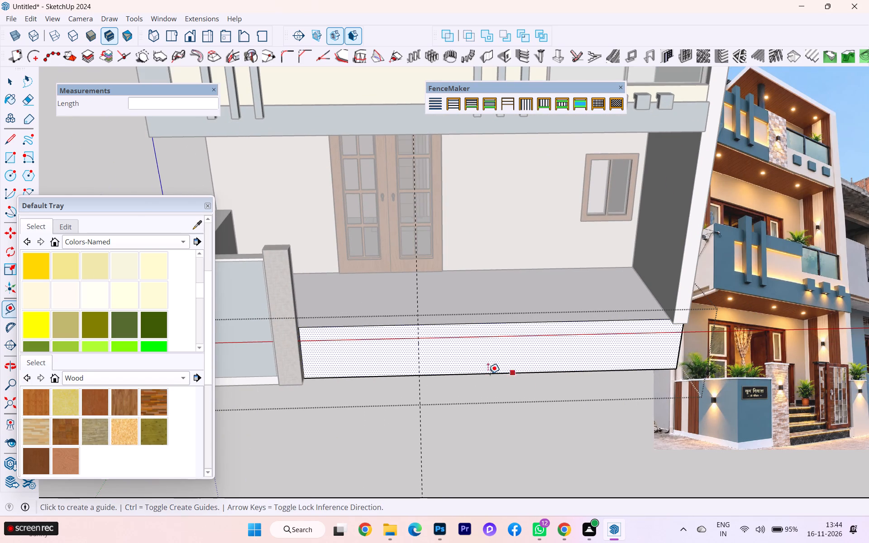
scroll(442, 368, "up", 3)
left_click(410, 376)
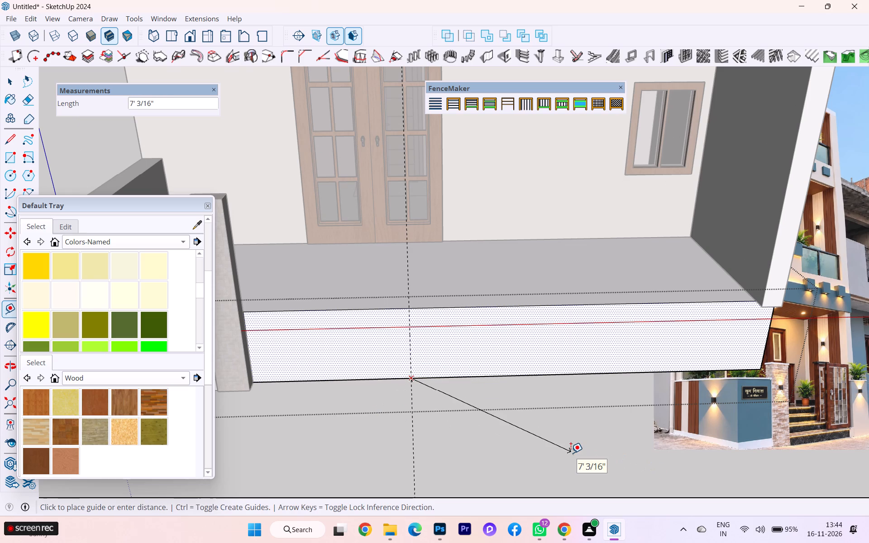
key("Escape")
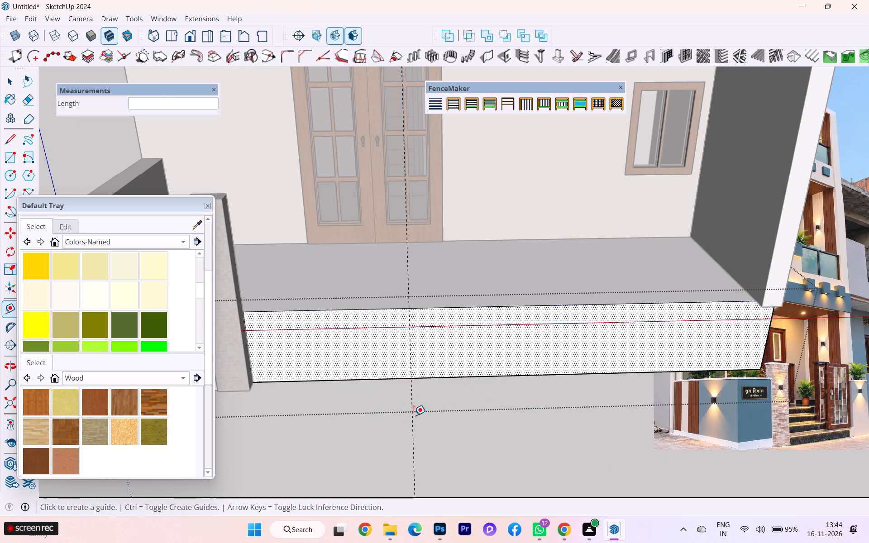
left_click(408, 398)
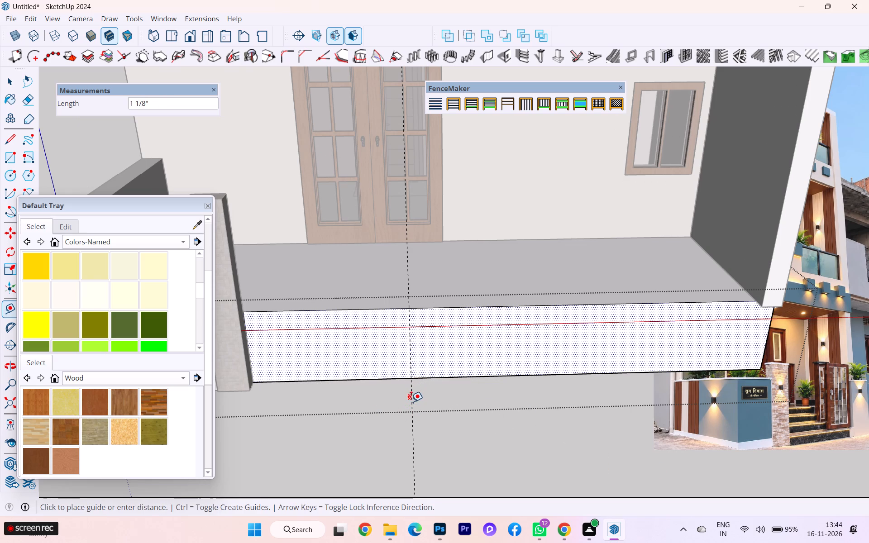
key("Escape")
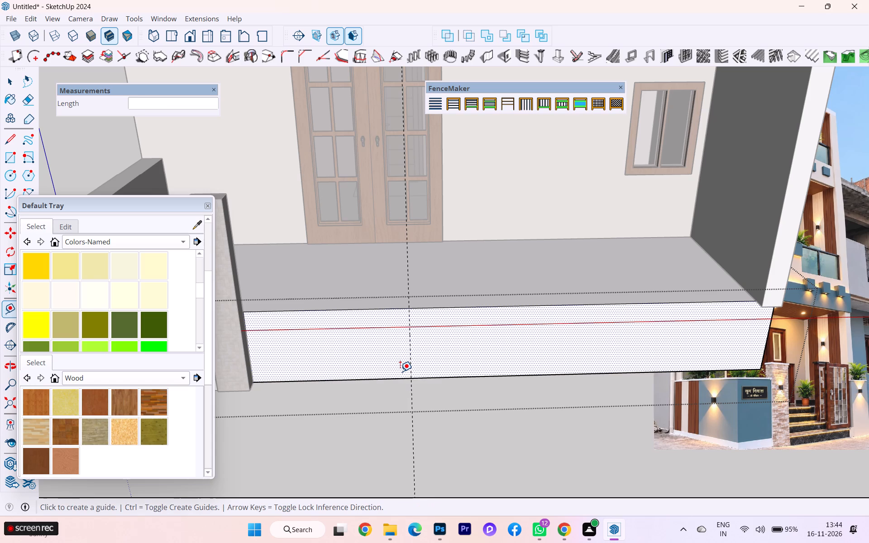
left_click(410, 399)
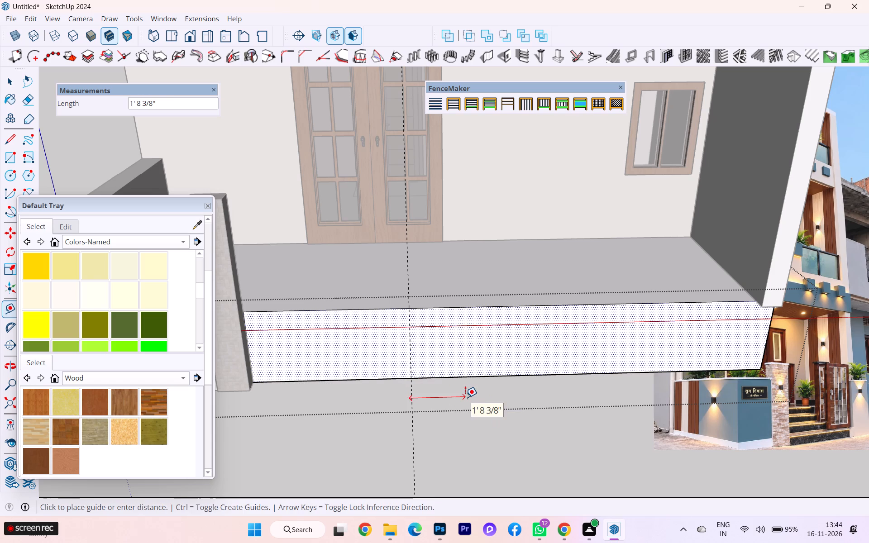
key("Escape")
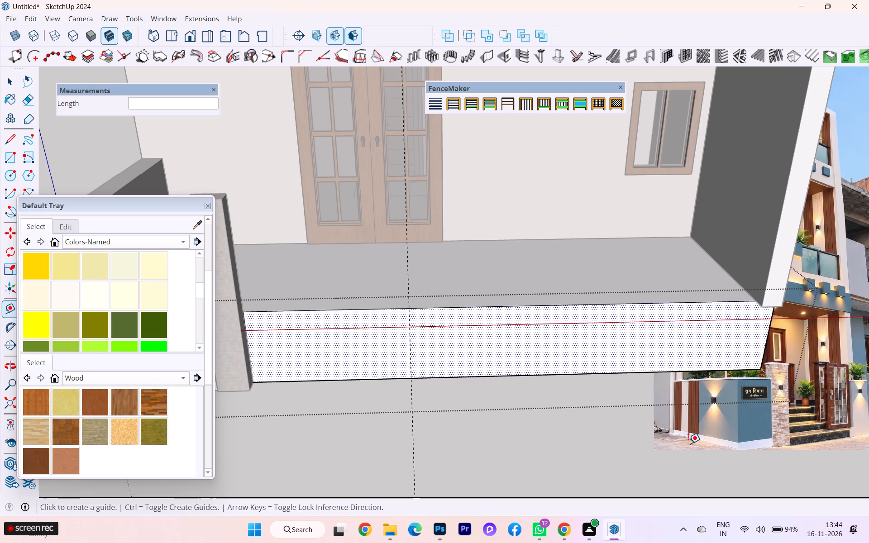
Place a second vertical guide on the plinth's front face, 8' from the stone pillar's edge.
scroll(358, 320, "up", 2)
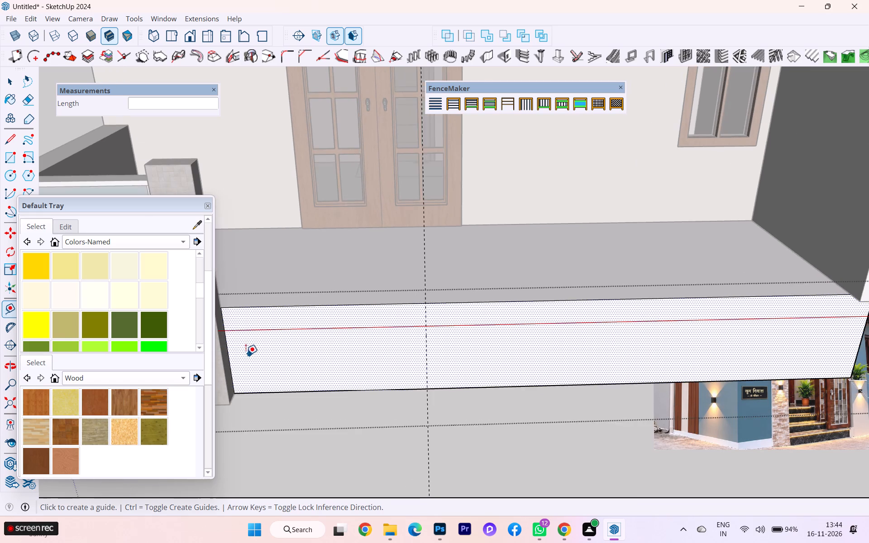
scroll(239, 357, "up", 1)
left_click(227, 357)
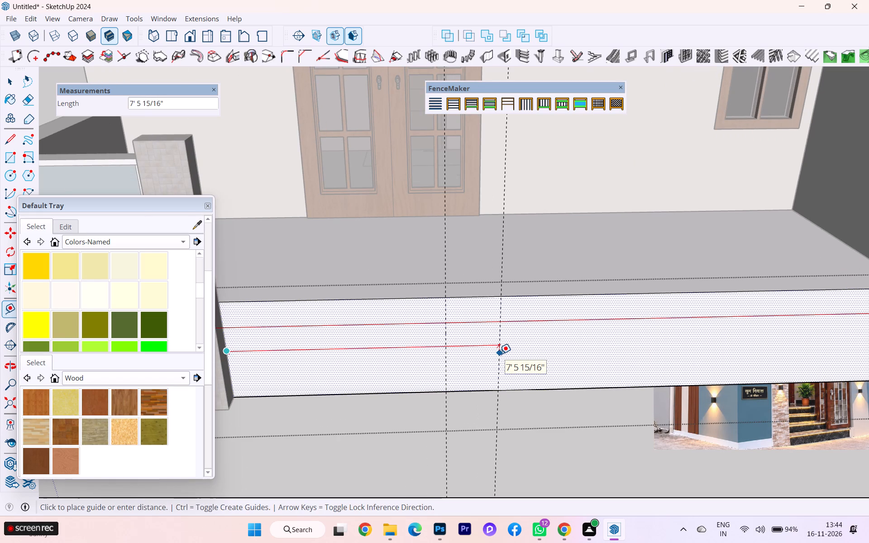
type("8'")
key("Return")
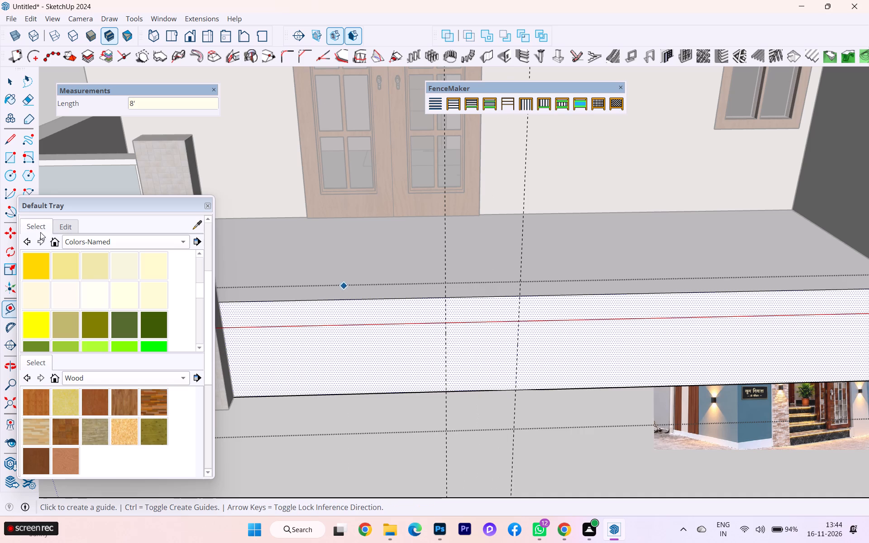
Draw a 3' vertical line down the plinth's front face along the 8' guide, splitting the face.
left_click(4, 136)
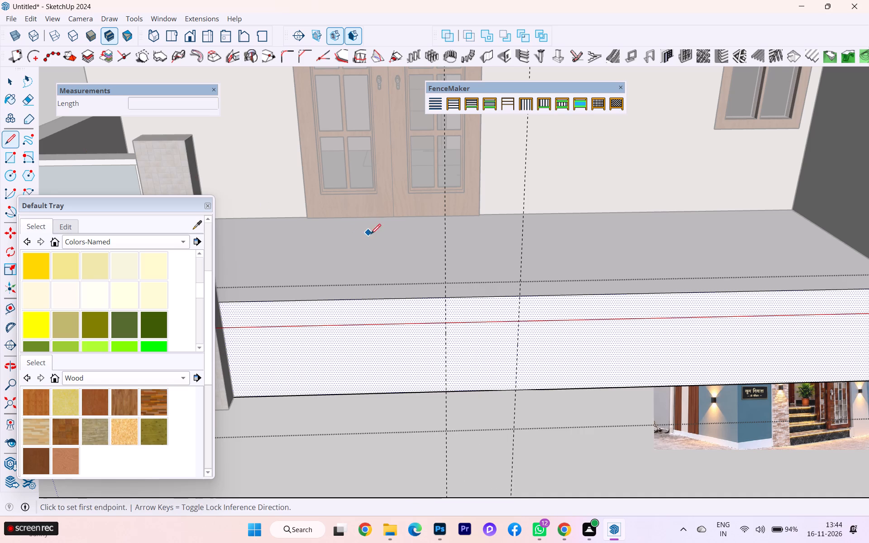
scroll(392, 252, "up", 2)
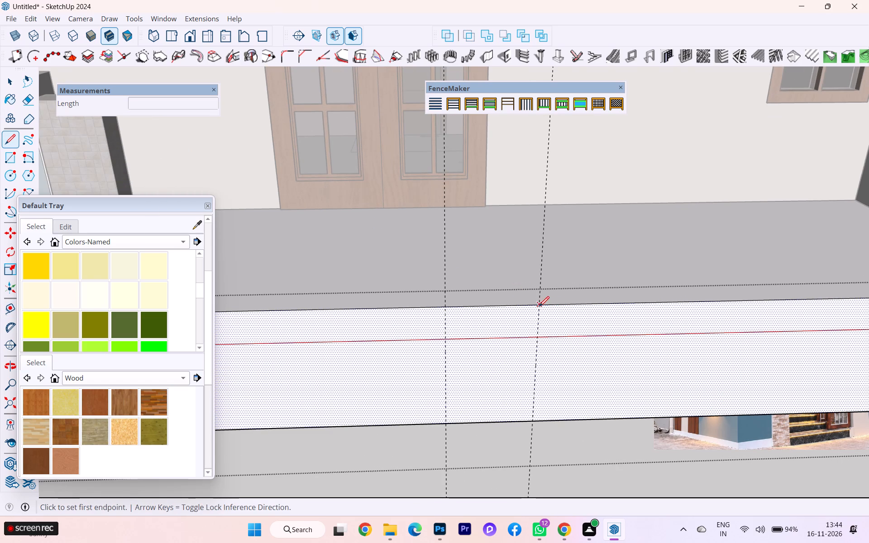
left_click(542, 305)
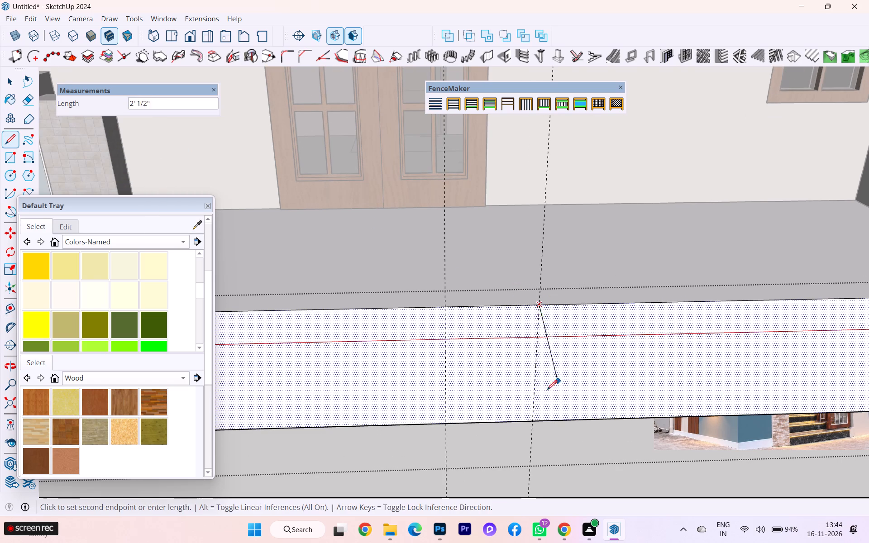
key("Up")
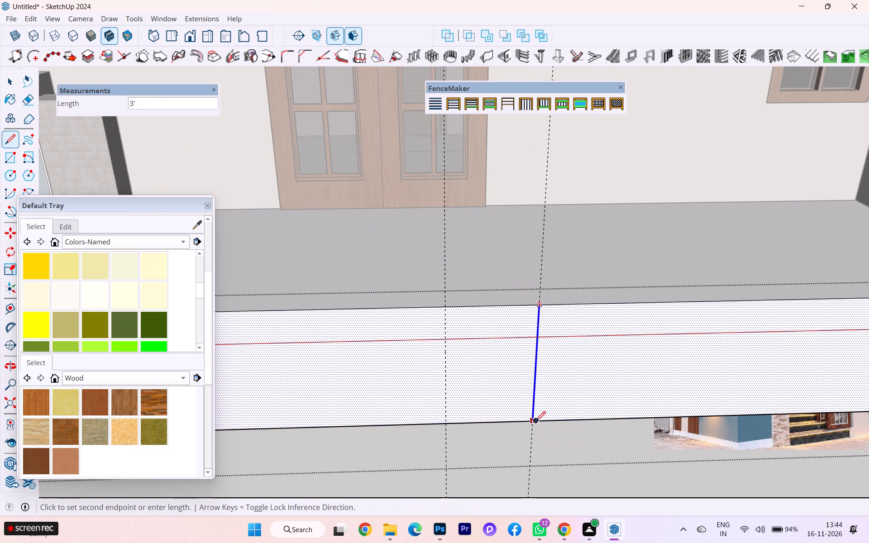
left_click(535, 421)
Examine the divided plinth front against the reference photo's entrance from the front and side, and leave the plinth's group.
scroll(489, 372, "down", 5)
scroll(431, 338, "up", 1)
scroll(419, 337, "down", 1)
scroll(371, 355, "down", 1)
scroll(370, 356, "up", 1)
scroll(368, 357, "down", 3)
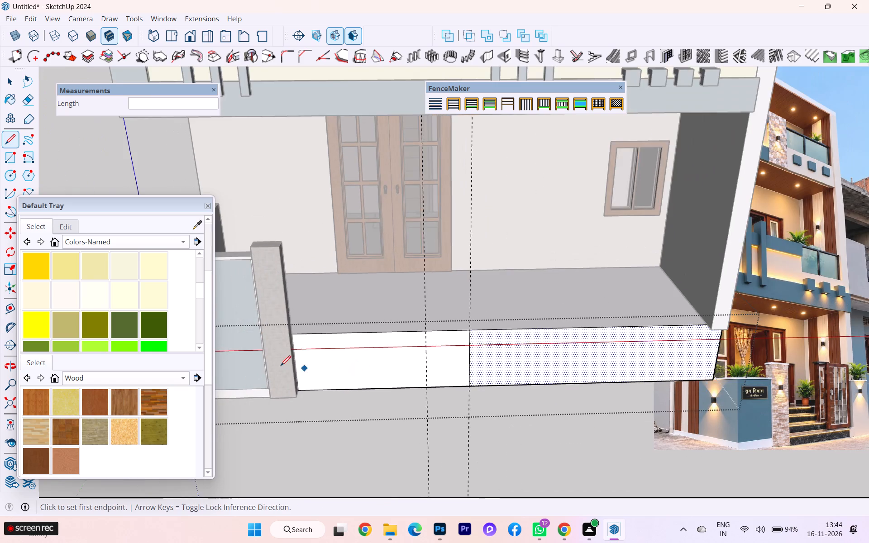
scroll(281, 366, "down", 1)
scroll(281, 366, "up", 3)
scroll(281, 366, "down", 5)
scroll(460, 370, "up", 1)
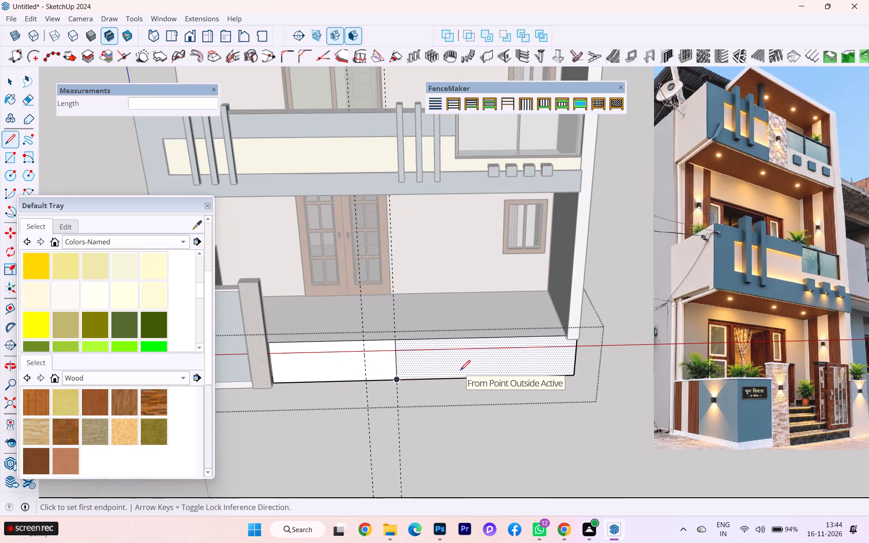
scroll(460, 370, "up", 1)
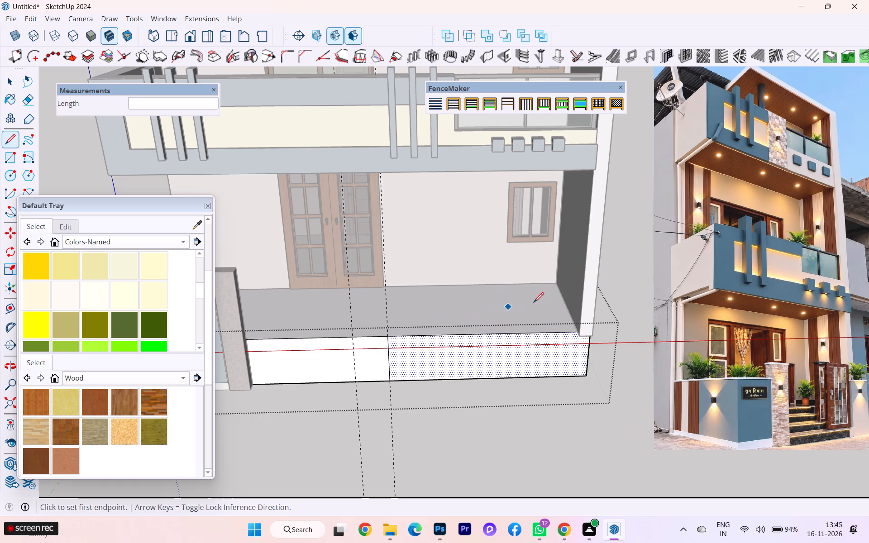
scroll(579, 305, "down", 6)
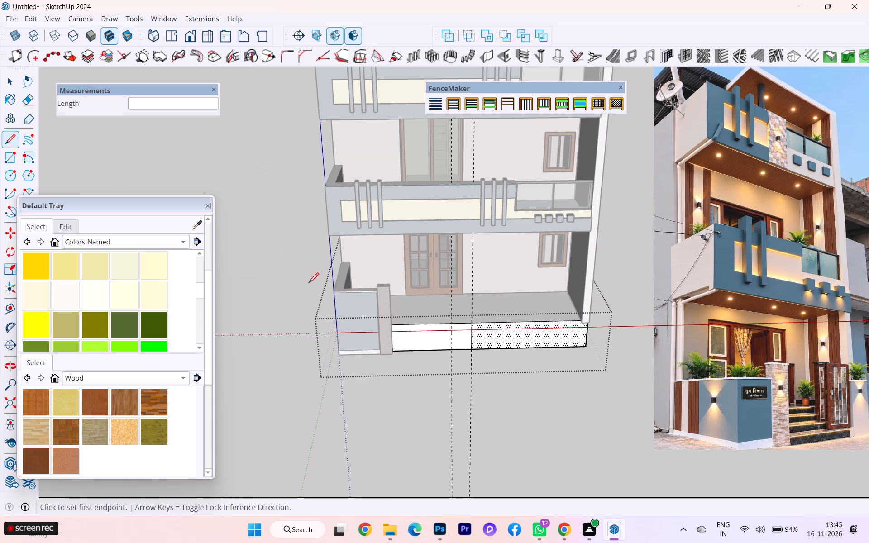
scroll(299, 282, "down", 1)
middle_click_drag(320, 276, 420, 275)
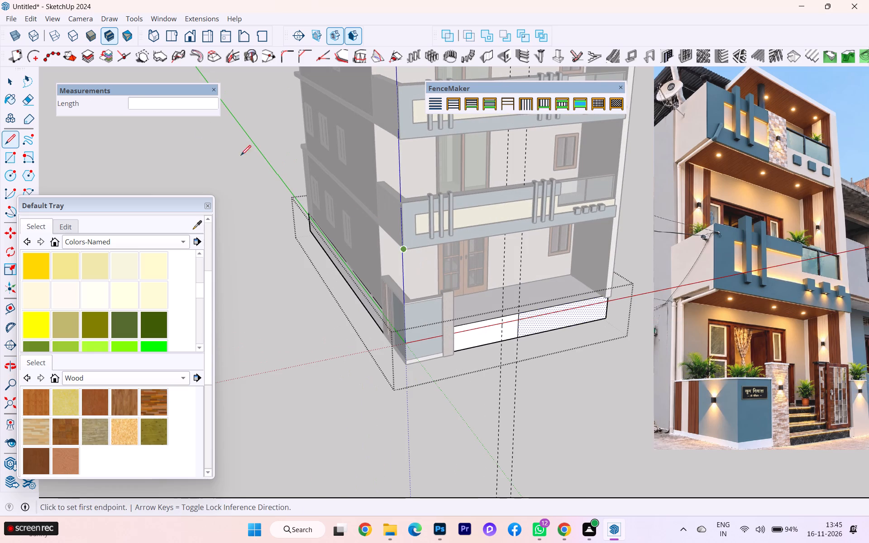
left_click(10, 80)
left_click(203, 192)
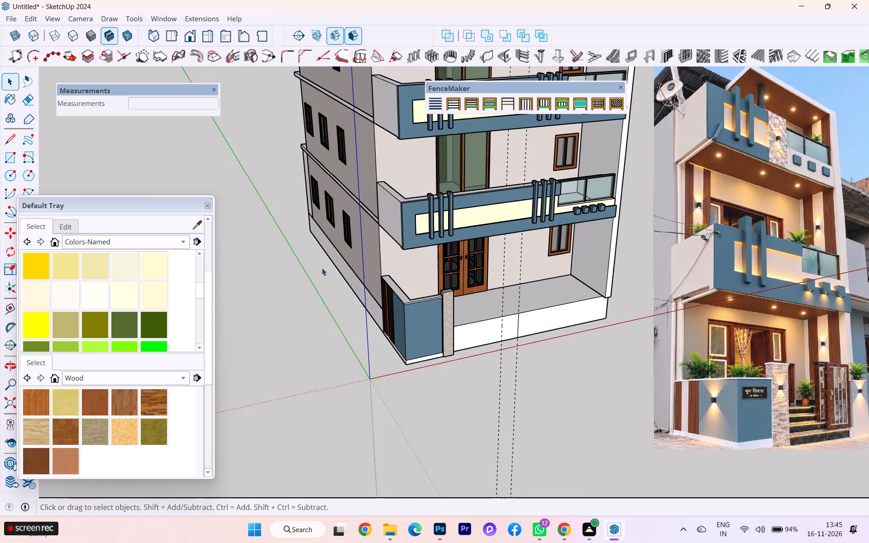
Move the blue boundary wall 3' 8 1/16" forward from the house along the green axis, leaving its wooden slats in place.
scroll(533, 355, "up", 3)
left_click(369, 317)
middle_click_drag(380, 314, 531, 321)
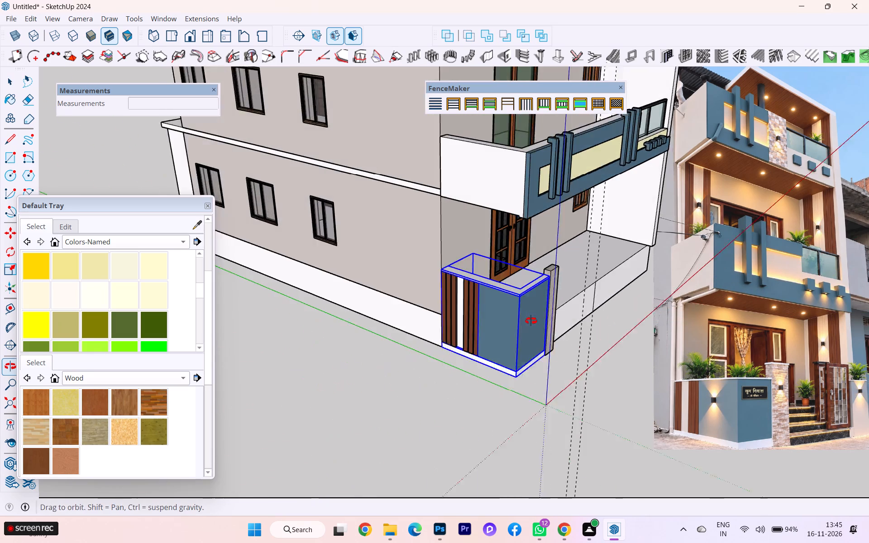
middle_click_drag(531, 321, 532, 321)
scroll(482, 316, "up", 8)
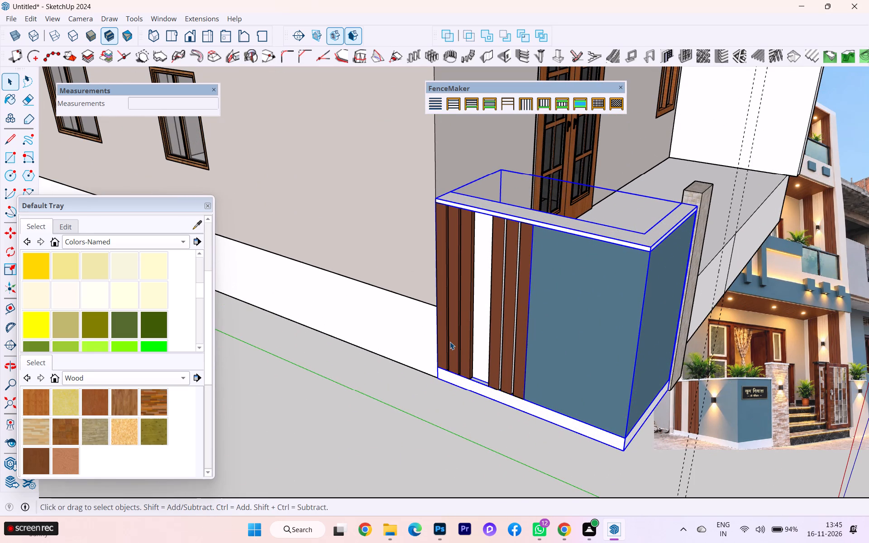
key("m")
key("Return")
scroll(450, 342, "up", 3)
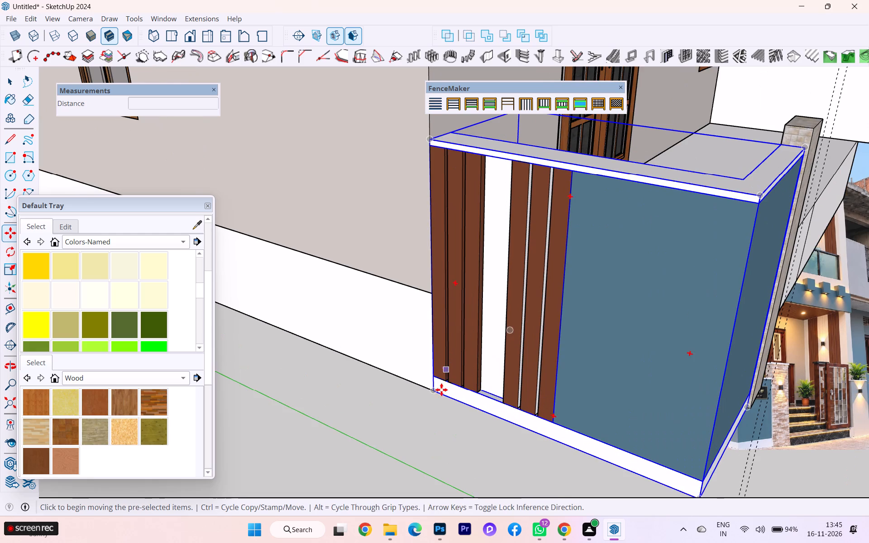
left_click(431, 390)
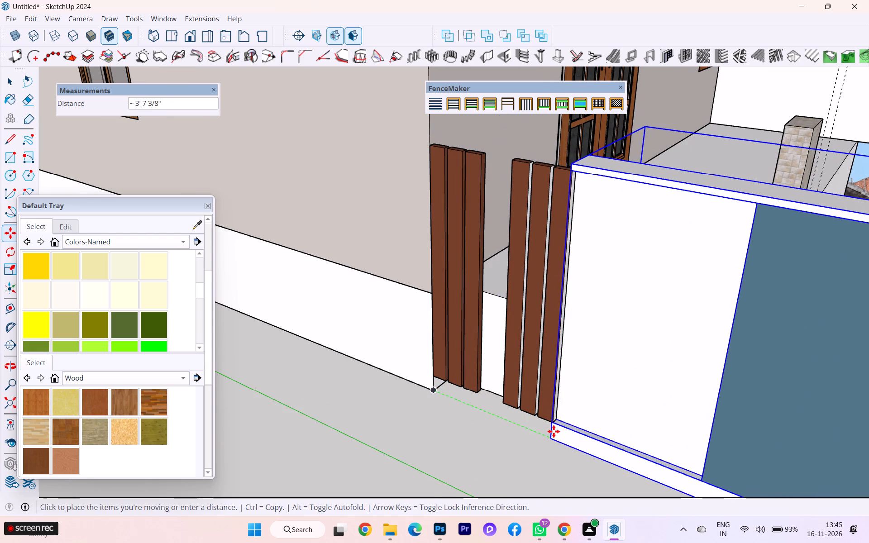
left_click(555, 433)
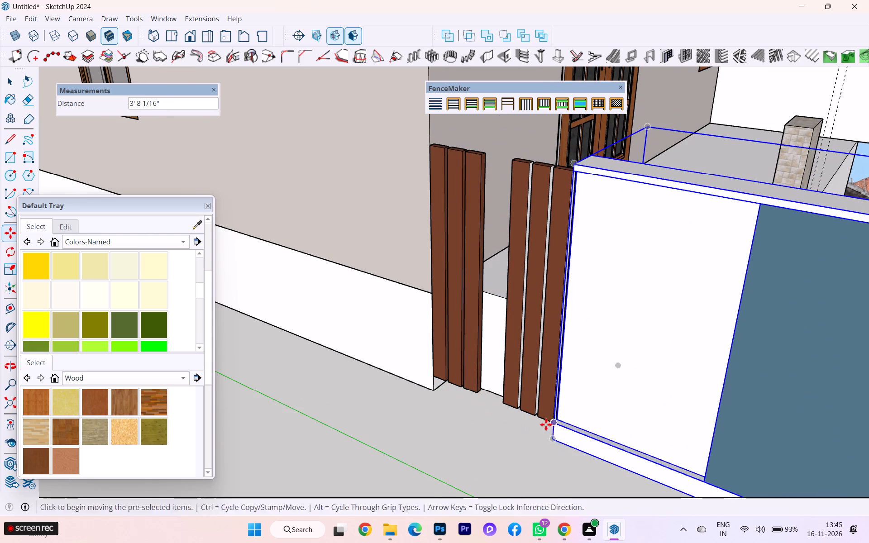
Push/Pull the end face of the blue boundary wall 3' 8 1/16" back to the house, behind the wooden slats.
scroll(527, 422, "down", 1)
middle_click_drag(537, 426, 685, 440)
scroll(816, 200, "up", 3)
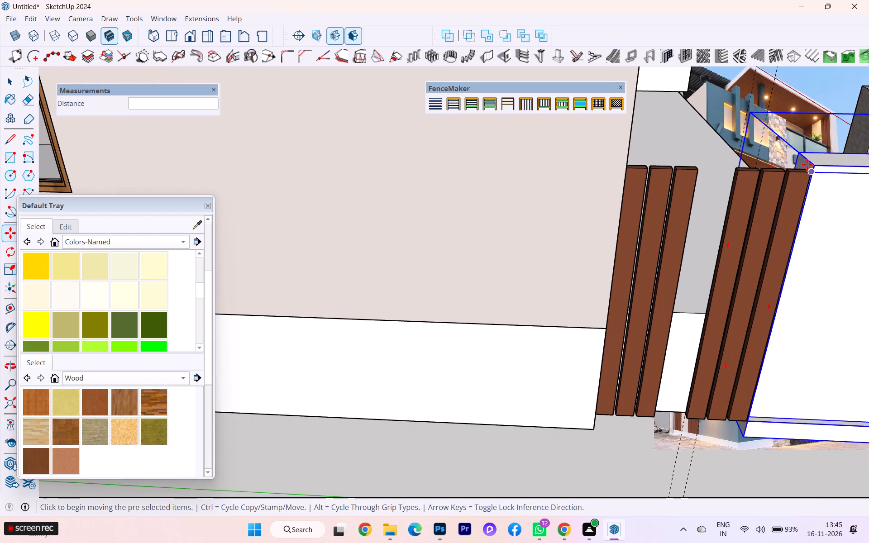
scroll(807, 164, "up", 2)
left_click(2, 82)
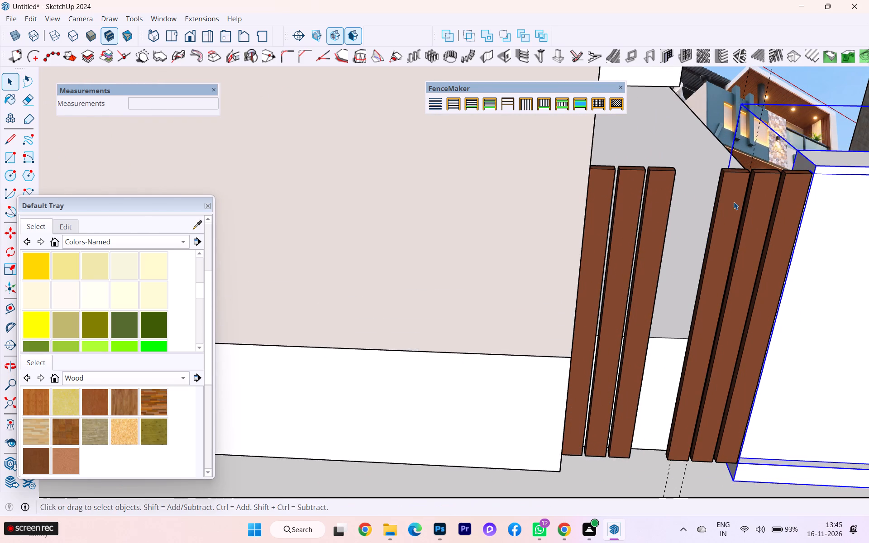
scroll(753, 204, "up", 3)
left_click(825, 148)
left_click(825, 148)
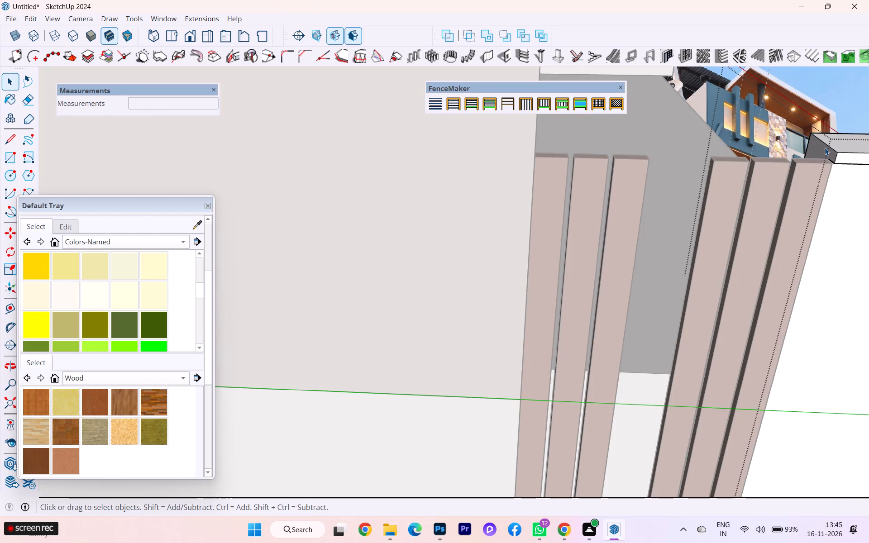
left_click(825, 148)
left_click(816, 147)
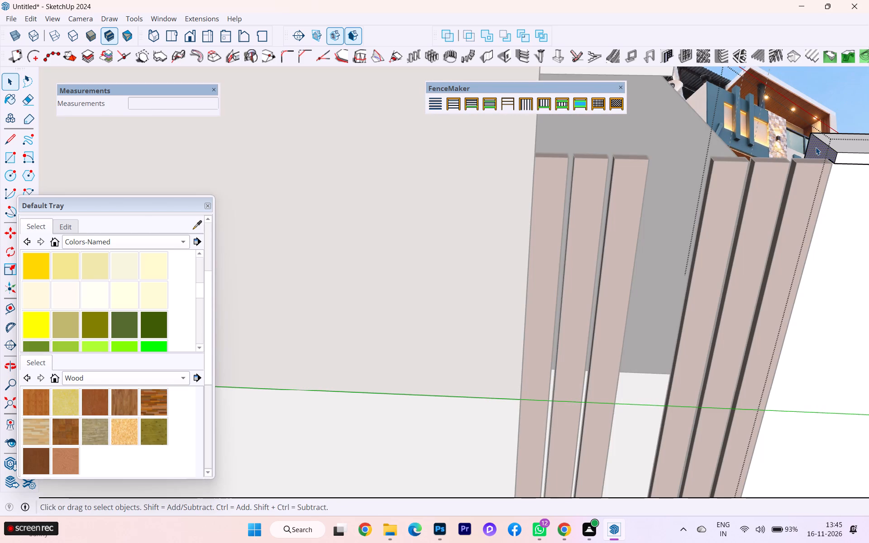
key("p")
key("Return")
left_click(816, 147)
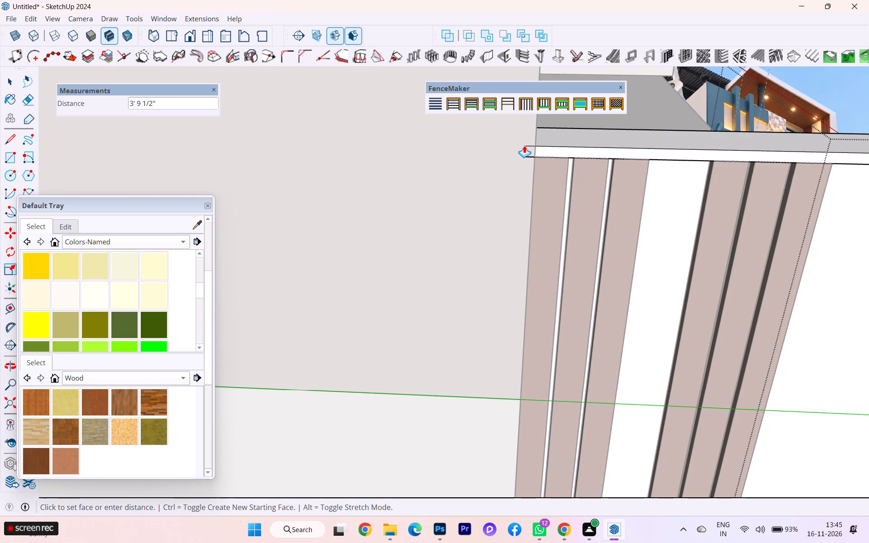
left_click(534, 150)
scroll(458, 174, "down", 4)
scroll(610, 223, "down", 7)
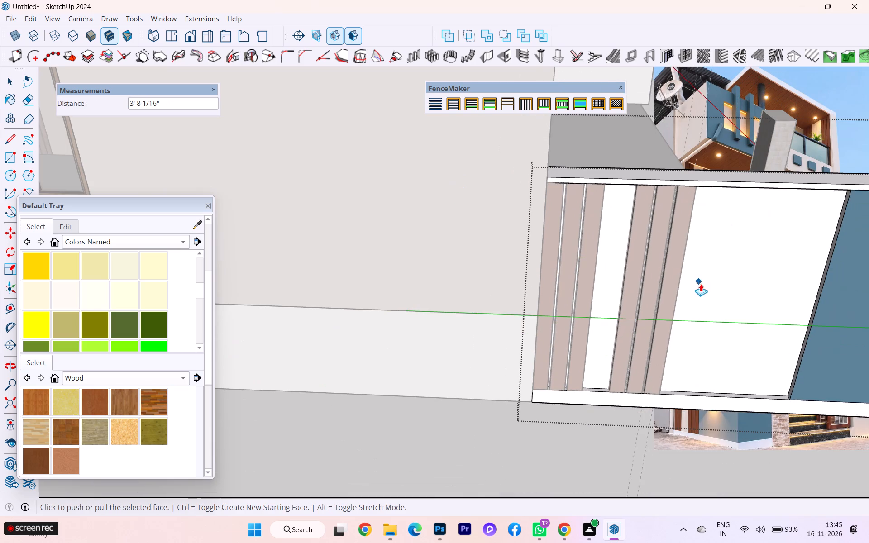
middle_click_drag(633, 291, 491, 285)
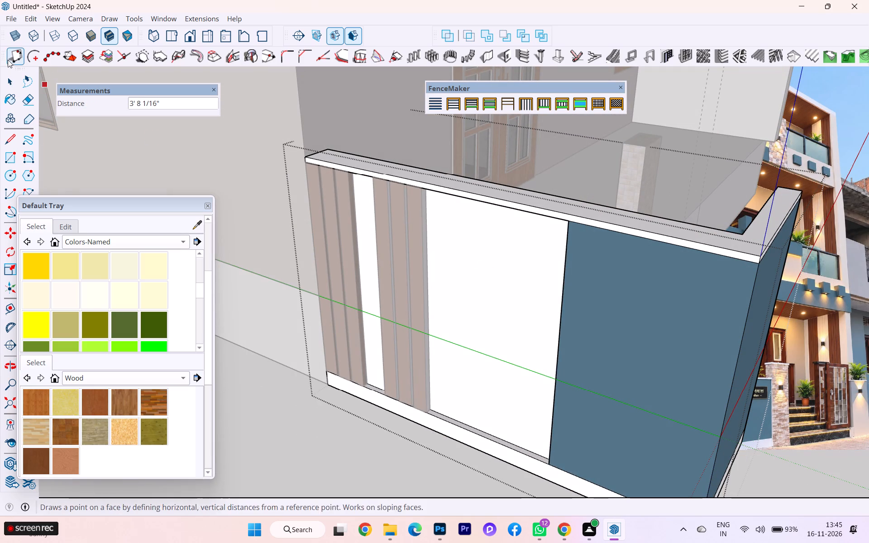
left_click(6, 90)
left_click(250, 392)
Push/Pull the blue panel's narrow side face 3' 8 1/16" across the white recess to meet the nearest wooden slat.
scroll(497, 401, "down", 1)
middle_click_drag(497, 401, 540, 401)
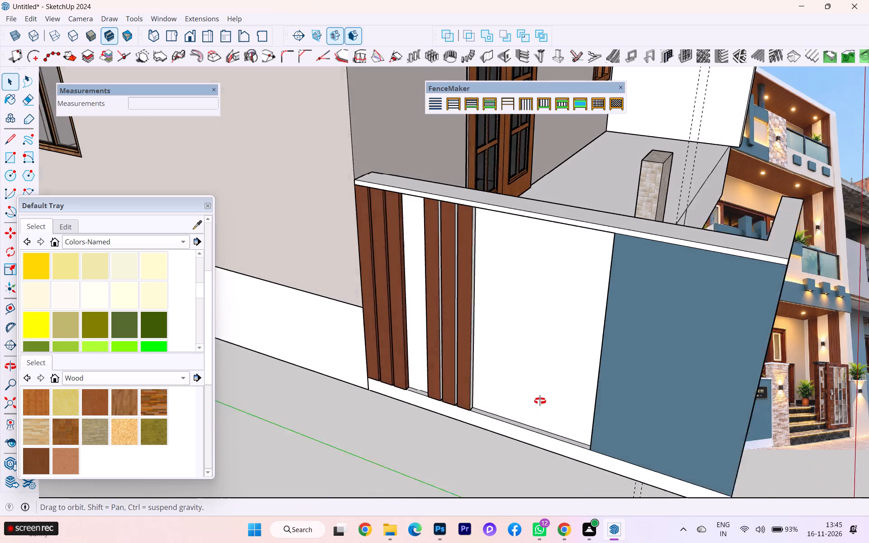
middle_click_drag(540, 401, 543, 401)
scroll(654, 380, "up", 3)
middle_click_drag(667, 381, 841, 403)
scroll(668, 381, "down", 1)
scroll(715, 309, "up", 2)
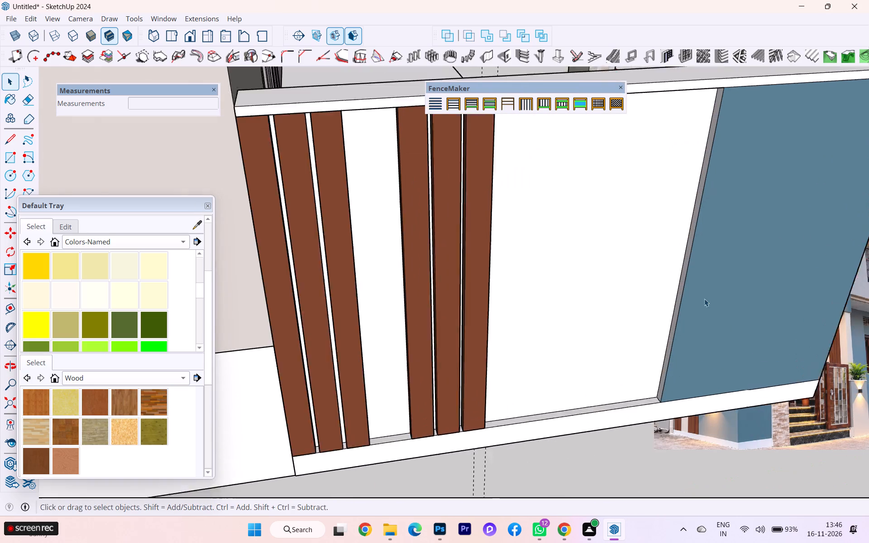
scroll(704, 299, "up", 3)
left_click(680, 268)
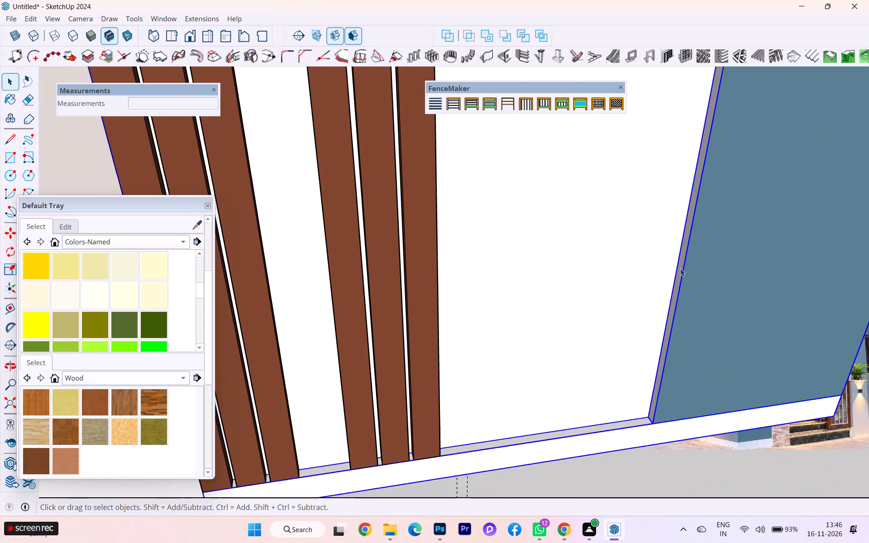
double_click(680, 268)
left_click(681, 259)
left_click(683, 259)
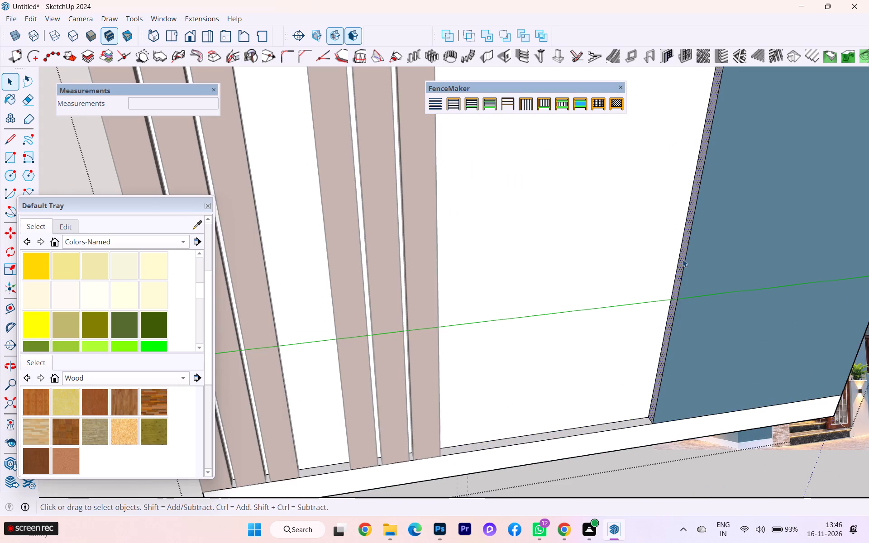
key("p")
key("Return")
left_click(683, 259)
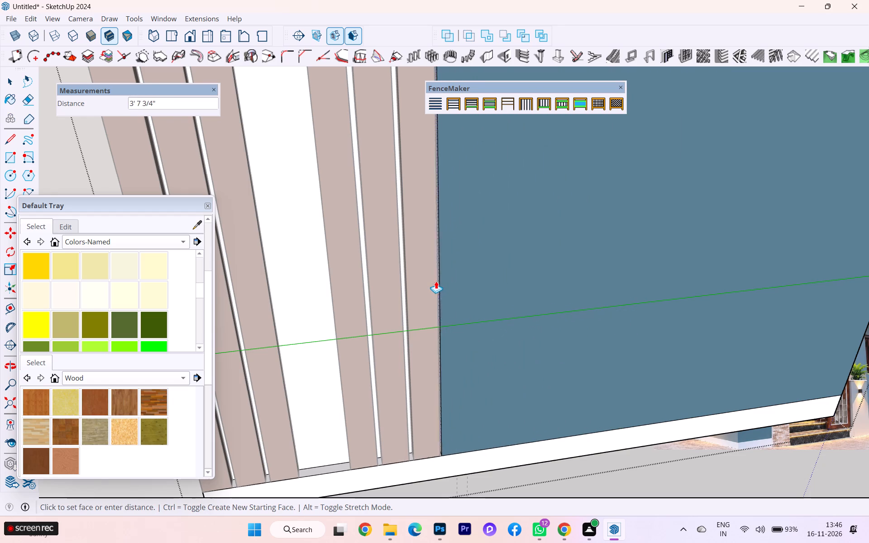
left_click(435, 281)
scroll(597, 320, "down", 3)
middle_click_drag(613, 316, 424, 333)
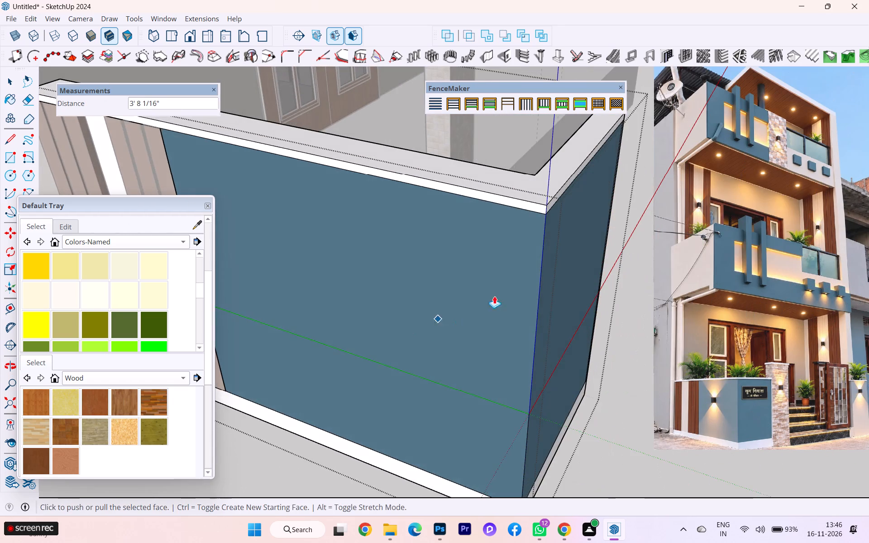
scroll(508, 292, "down", 3)
scroll(595, 294, "down", 4)
scroll(596, 295, "up", 1)
scroll(596, 295, "down", 1)
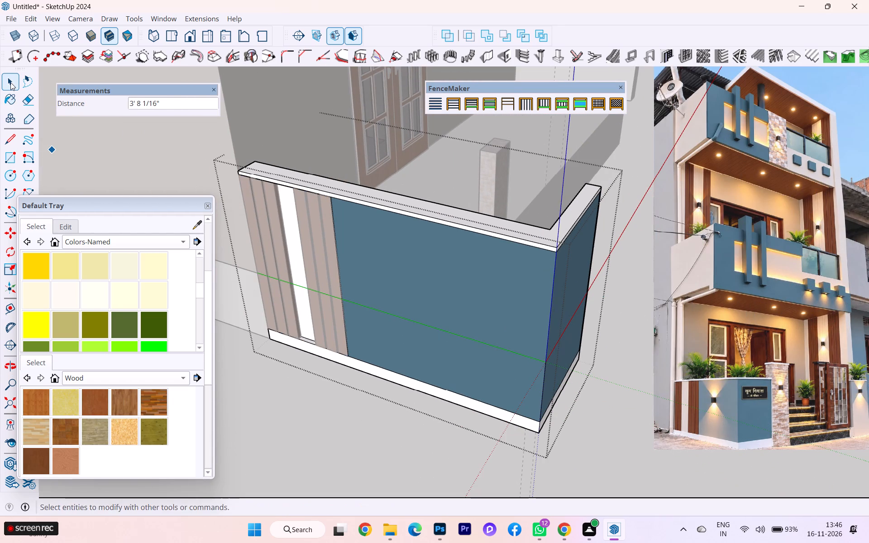
left_click(10, 82)
left_click(308, 393)
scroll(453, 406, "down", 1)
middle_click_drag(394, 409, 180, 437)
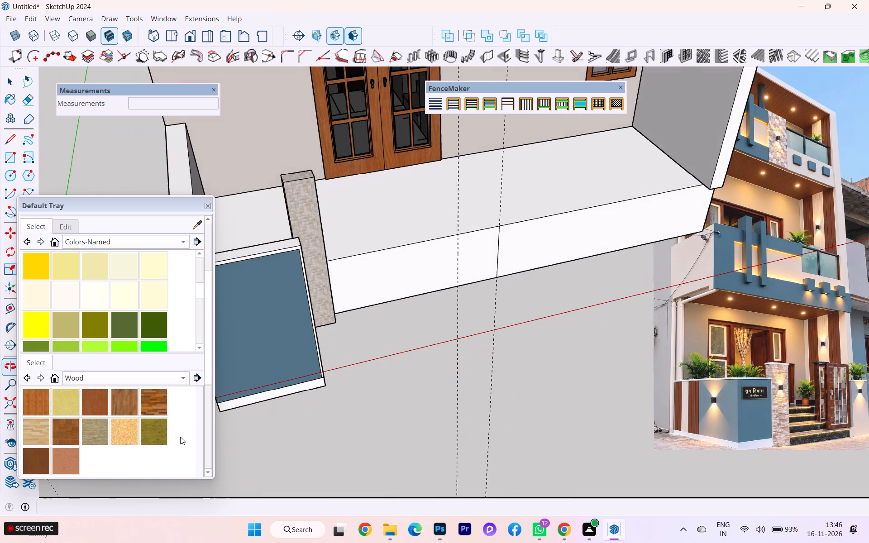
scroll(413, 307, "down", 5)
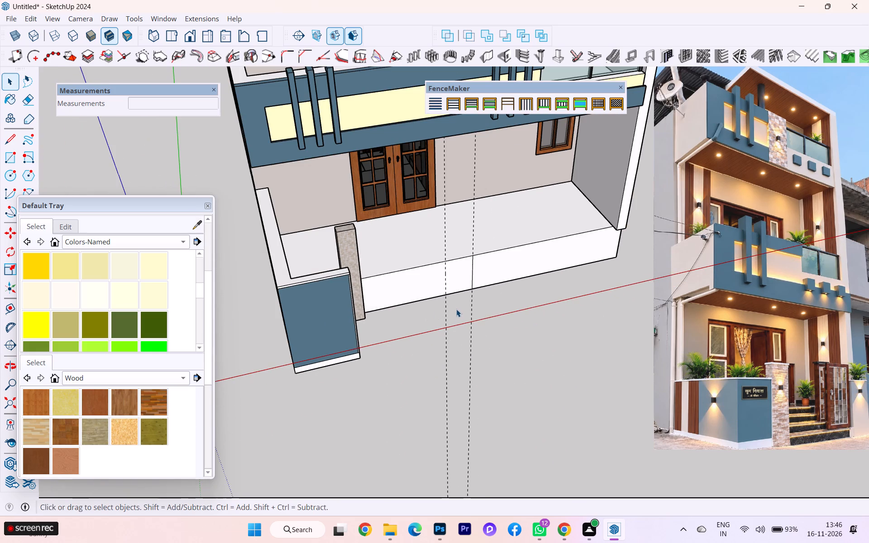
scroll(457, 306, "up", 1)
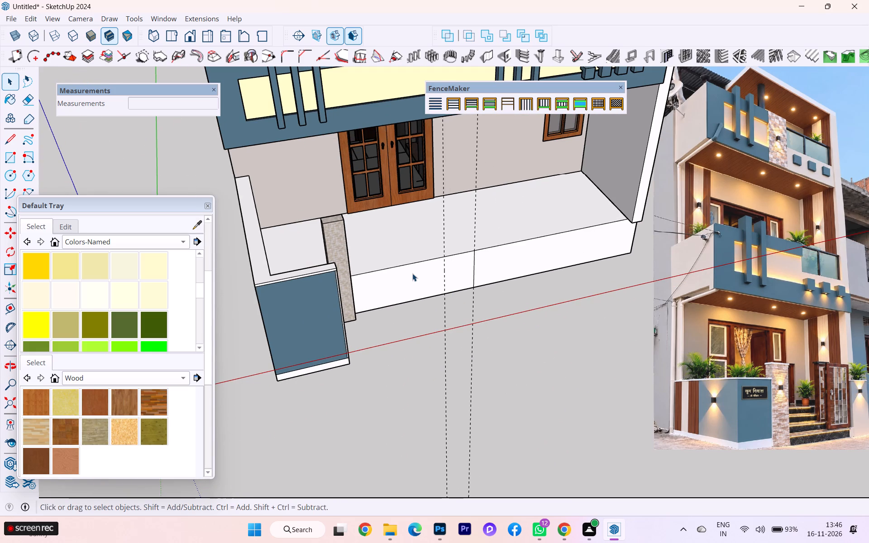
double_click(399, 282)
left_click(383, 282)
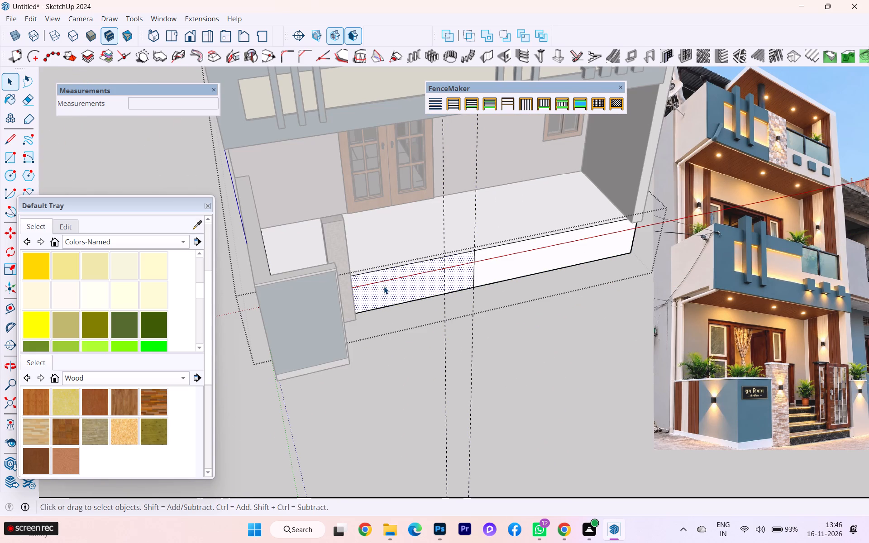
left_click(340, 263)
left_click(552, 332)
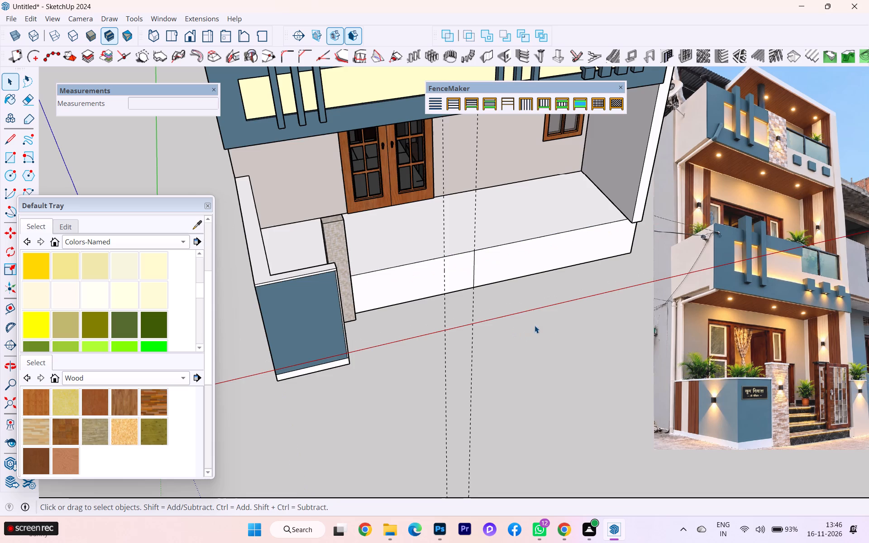
Move the stone pillar forward from the plinth, aligning its base corner with the boundary wall's lower front corner.
left_click(331, 251)
key("m")
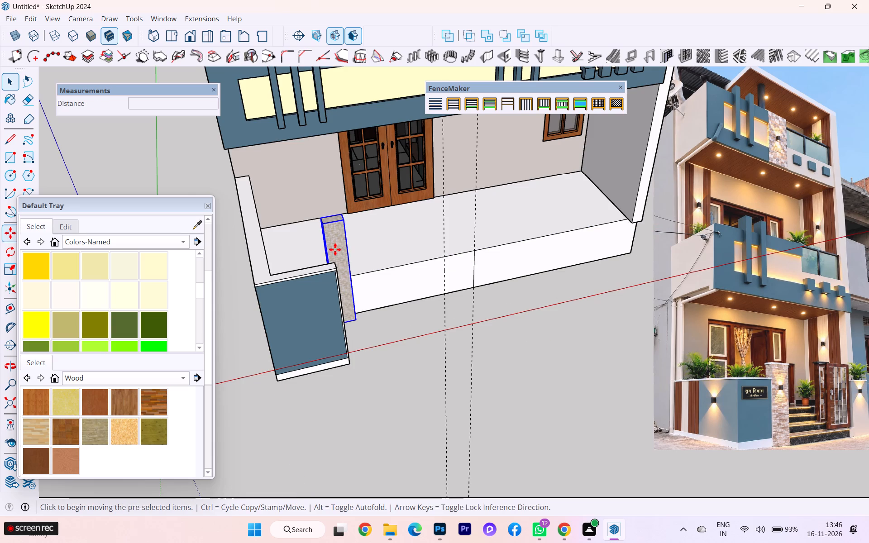
key("Return")
scroll(340, 297, "up", 2)
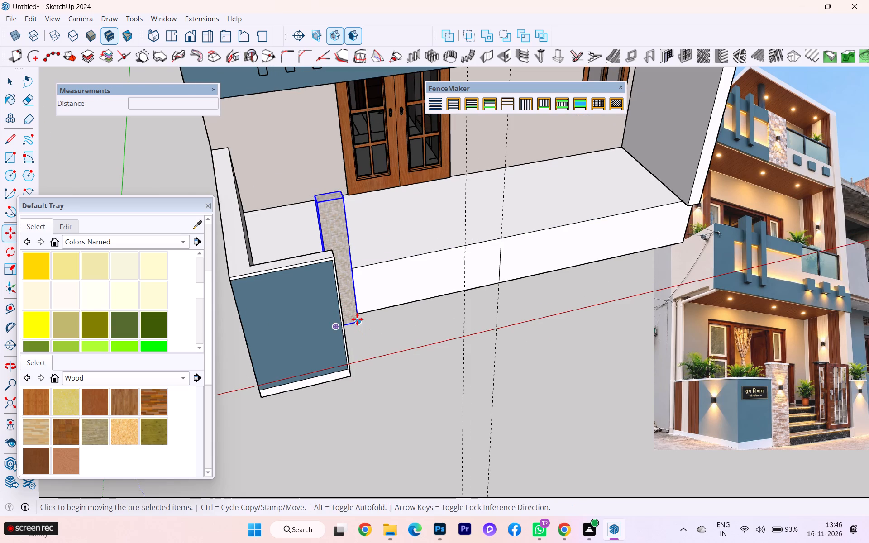
left_click(357, 319)
left_click(406, 355)
scroll(399, 362, "up", 3)
scroll(398, 362, "down", 1)
scroll(398, 362, "up", 6)
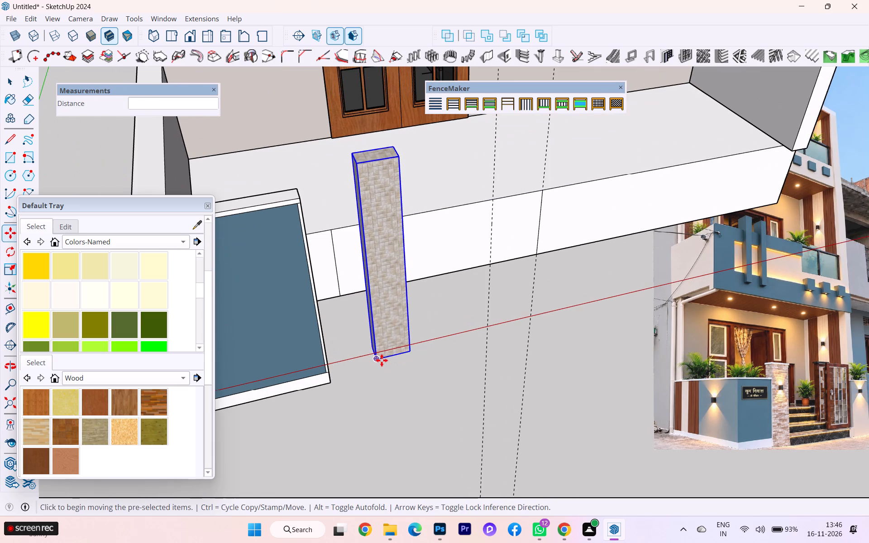
left_click(380, 358)
scroll(336, 378, "up", 2)
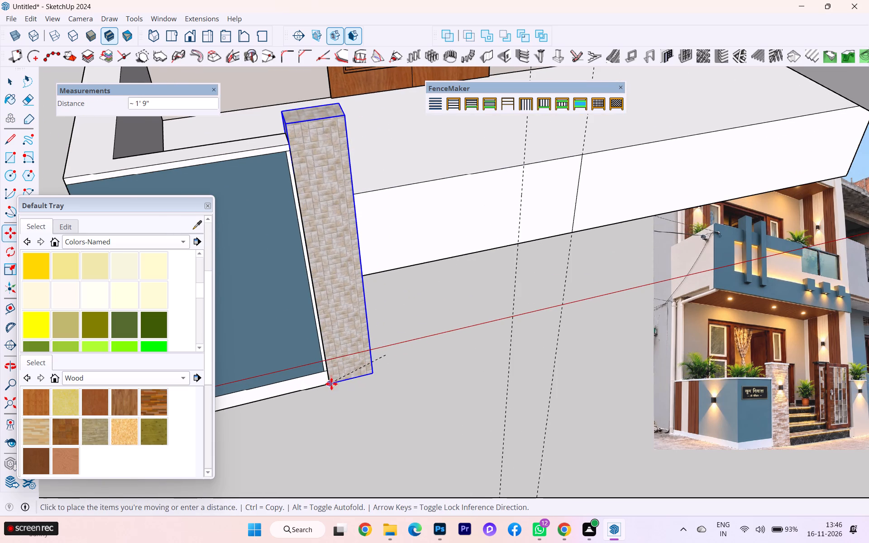
scroll(334, 388, "up", 1)
left_click(333, 387)
Extrude the plinth's narrow front strip beside the stone pillar forward about 3' 7" to the pillar, and leave the plinth's group.
middle_click_drag(444, 286, 389, 310)
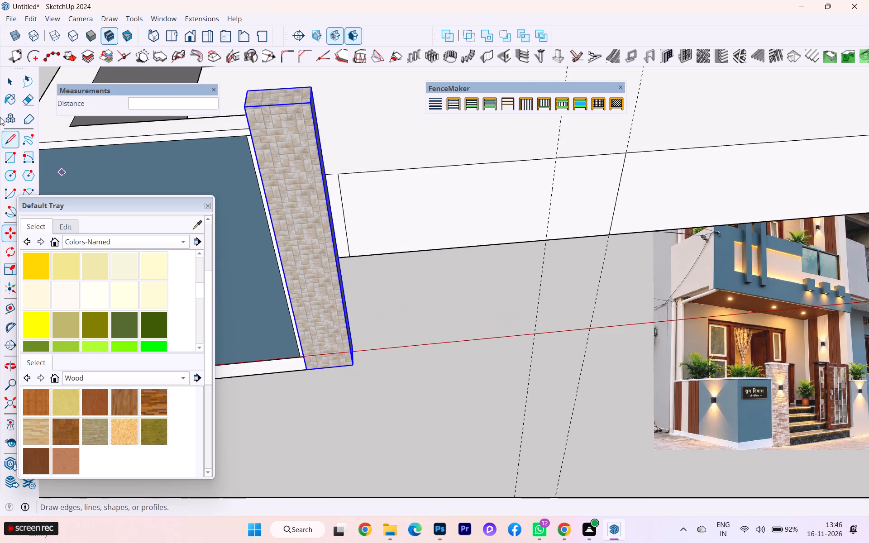
left_click(12, 83)
left_click(409, 189)
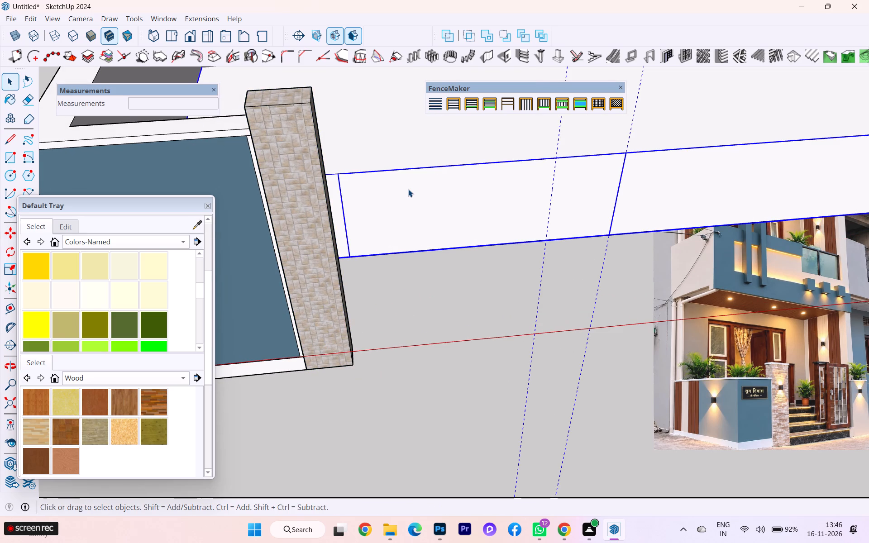
left_click(408, 190)
left_click(408, 193)
double_click(406, 206)
left_click(406, 212)
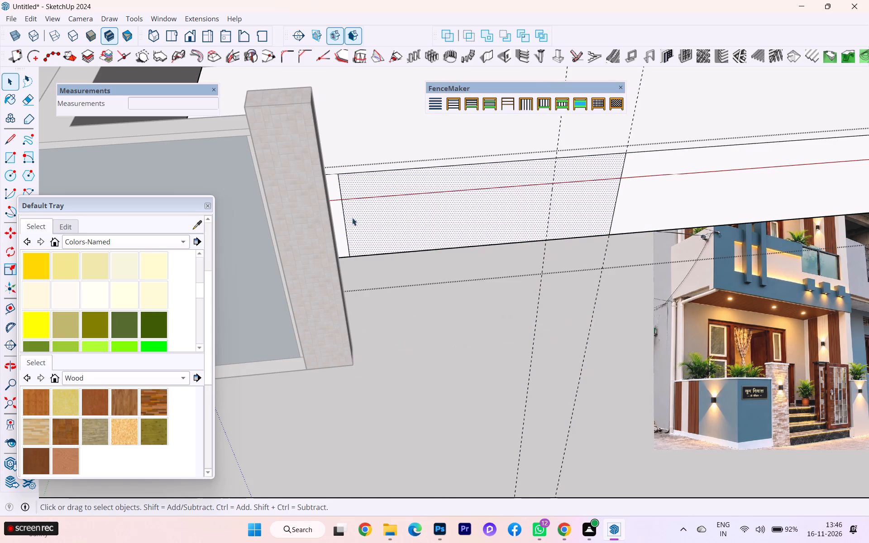
left_click(336, 210)
key("p")
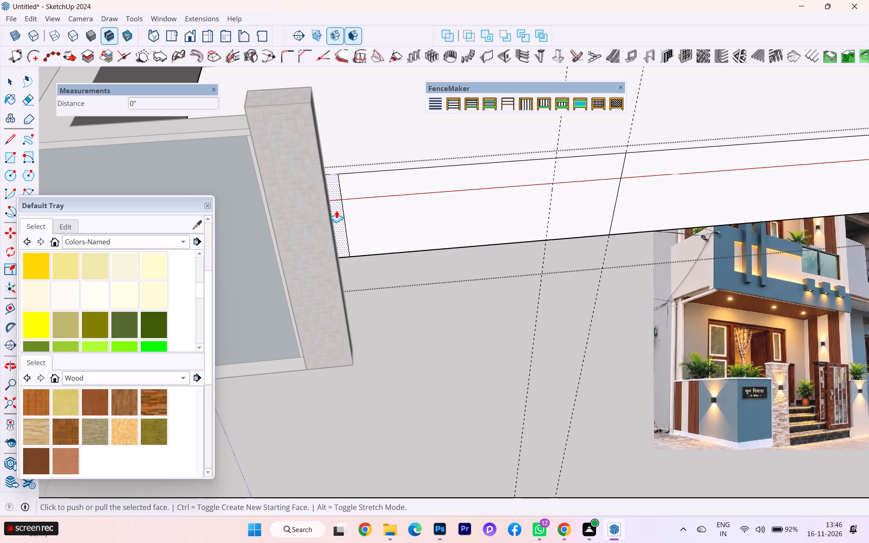
key("Return")
left_click(336, 210)
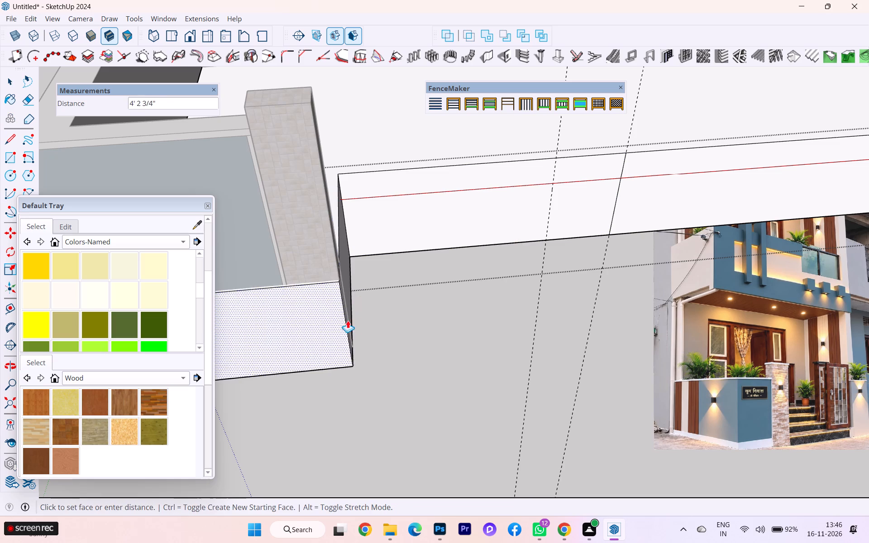
middle_click_drag(342, 322, 63, 324)
scroll(377, 243, "up", 3)
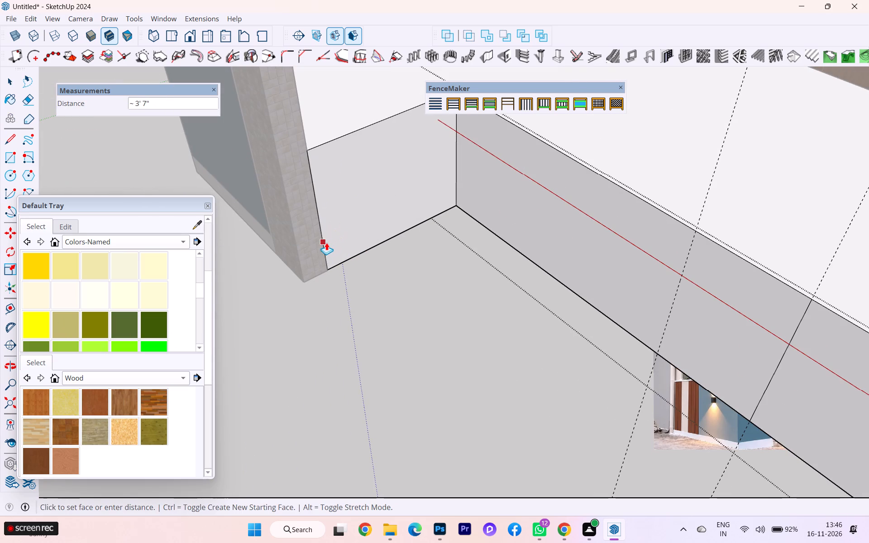
left_click(324, 243)
scroll(365, 284, "down", 1)
scroll(363, 289, "up", 1)
scroll(362, 293, "down", 3)
scroll(354, 310, "up", 1)
scroll(353, 310, "down", 2)
middle_click_drag(370, 319, 510, 325)
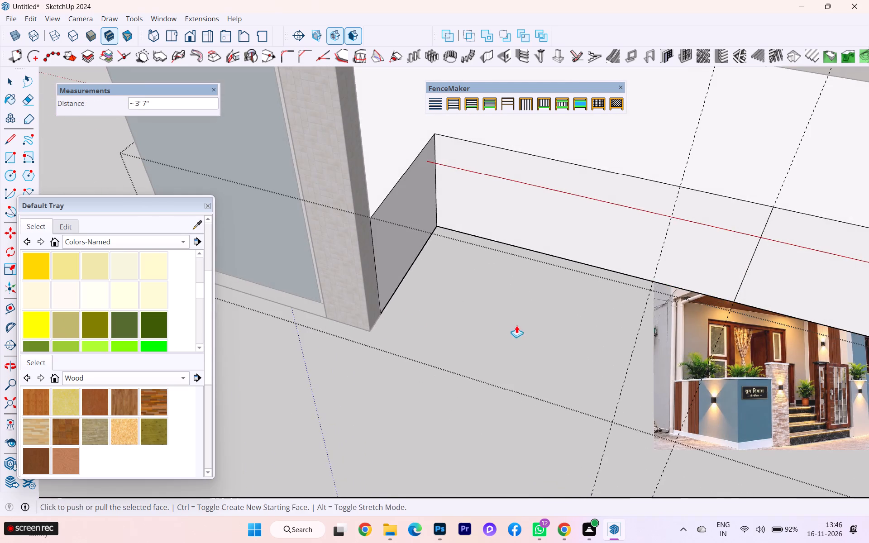
scroll(358, 301, "down", 5)
scroll(390, 315, "up", 3)
scroll(390, 315, "down", 6)
scroll(301, 308, "down", 4)
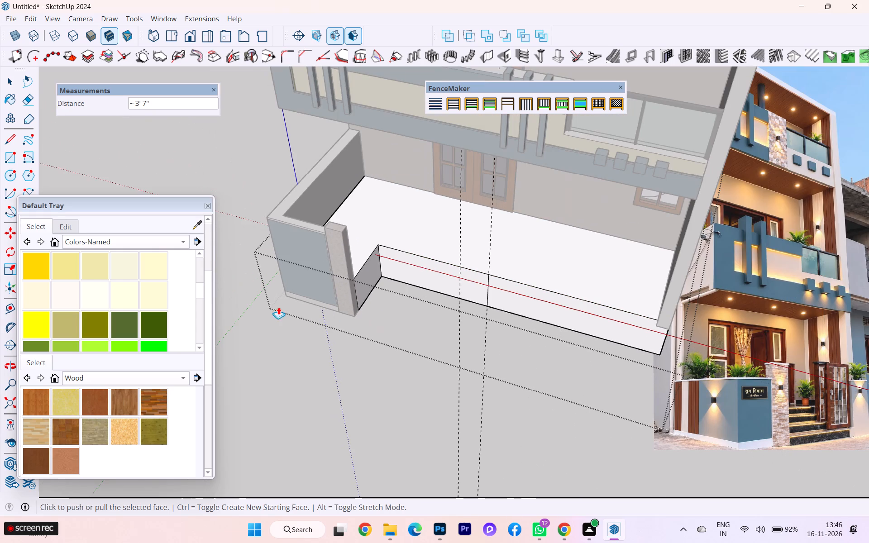
left_click(5, 83)
left_click(406, 367)
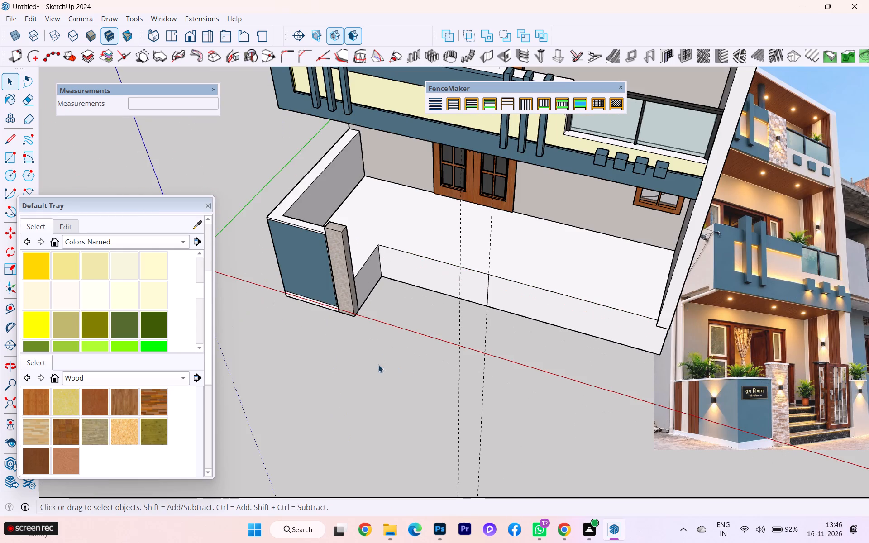
Examine the plinth front and the open entrance area beside the stone pillar against the reference photo.
middle_click_drag(346, 362, 536, 390)
scroll(489, 345, "up", 3)
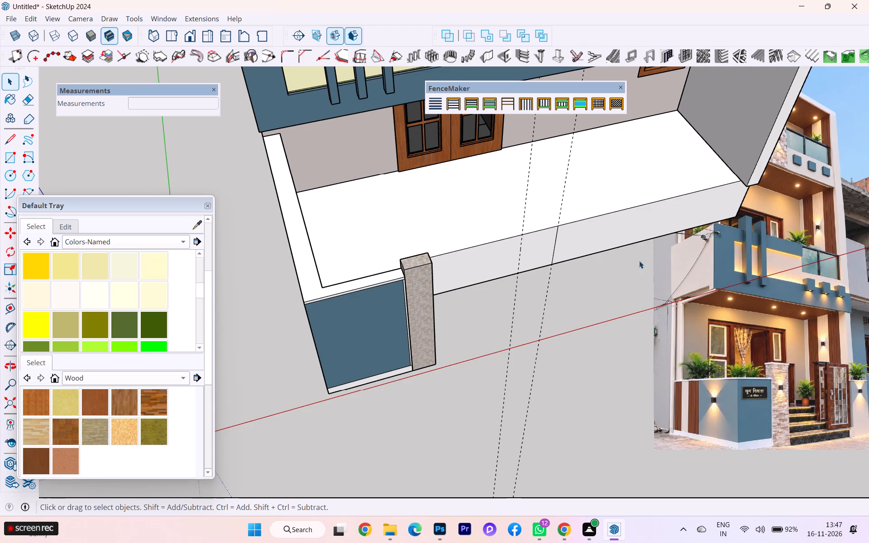
scroll(638, 252, "up", 4)
scroll(633, 243, "down", 1)
scroll(633, 243, "up", 1)
middle_click_drag(492, 277, 389, 267)
scroll(377, 262, "down", 3)
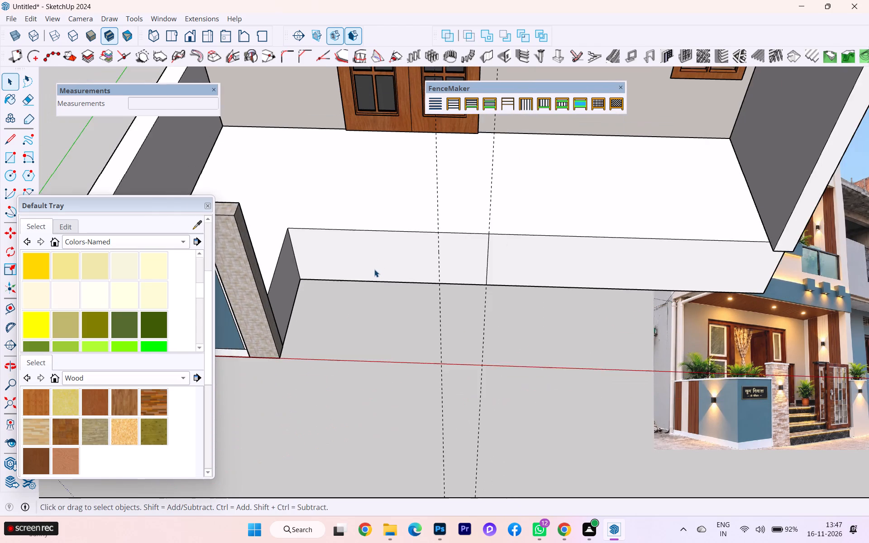
Delete all the construction guides from the model.
middle_click_drag(368, 283, 369, 233)
scroll(558, 225, "up", 1)
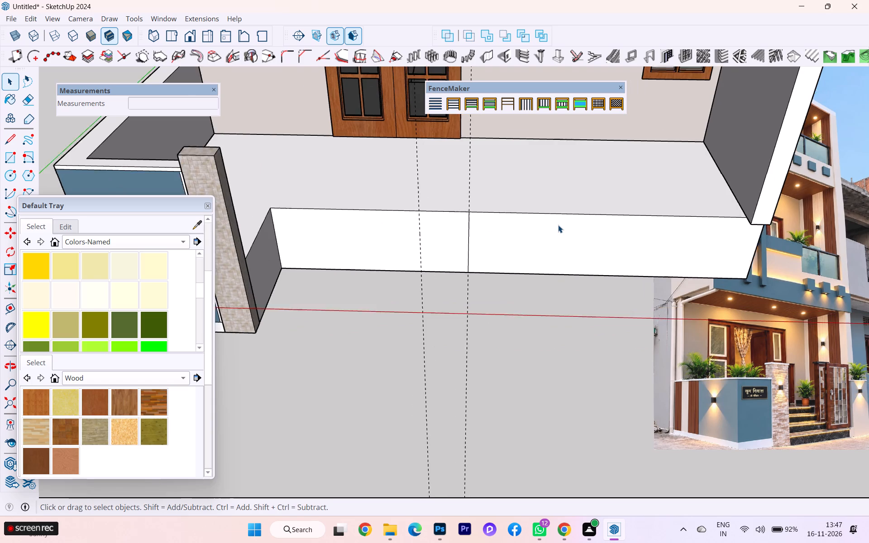
scroll(558, 225, "up", 2)
scroll(558, 225, "down", 4)
scroll(536, 324, "down", 2)
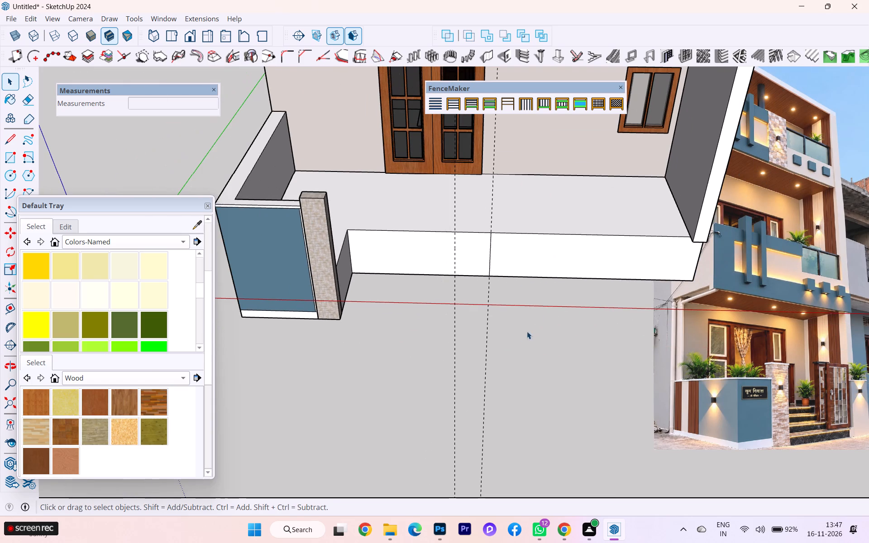
left_click_drag(524, 370, 431, 364)
left_click(517, 387)
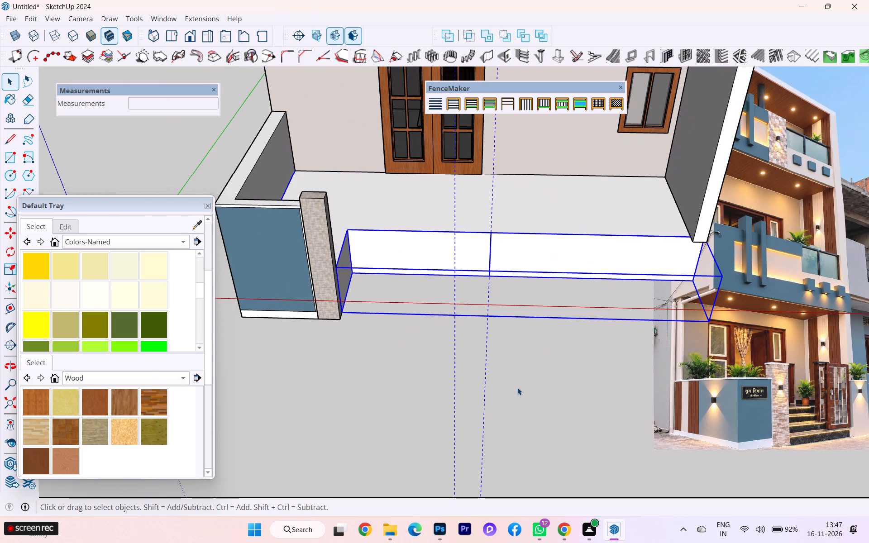
left_click(33, 16)
left_click(77, 134)
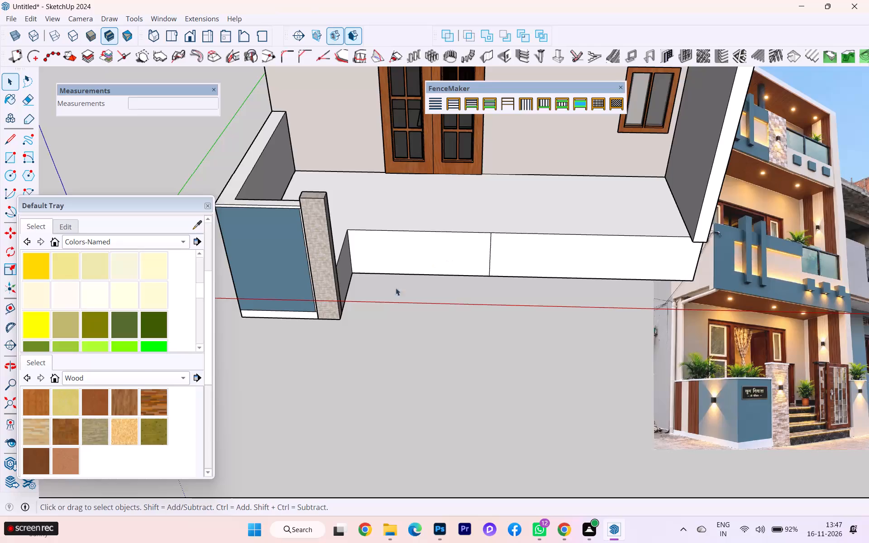
Erase the vertical edge dividing the plinth's long front face inside its group, and leave the group.
scroll(386, 292, "up", 2)
scroll(497, 271, "up", 1)
double_click(515, 246)
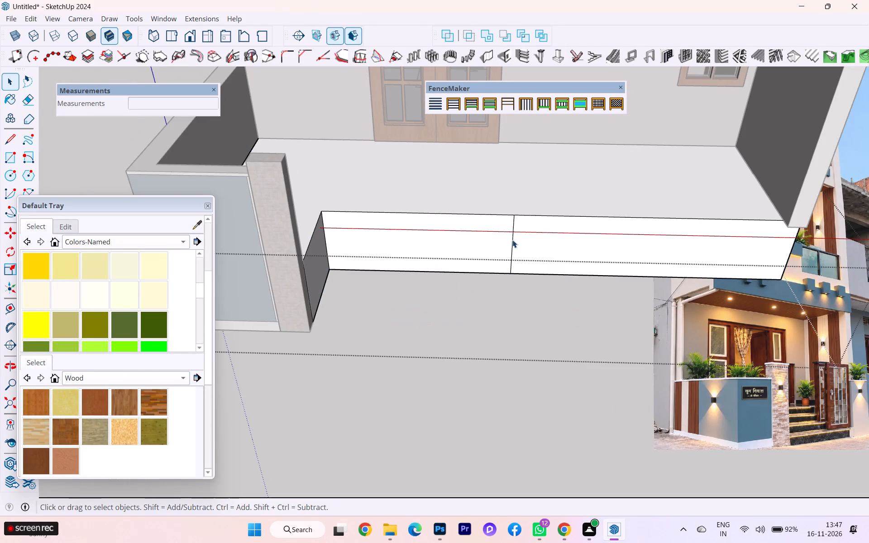
left_click(26, 100)
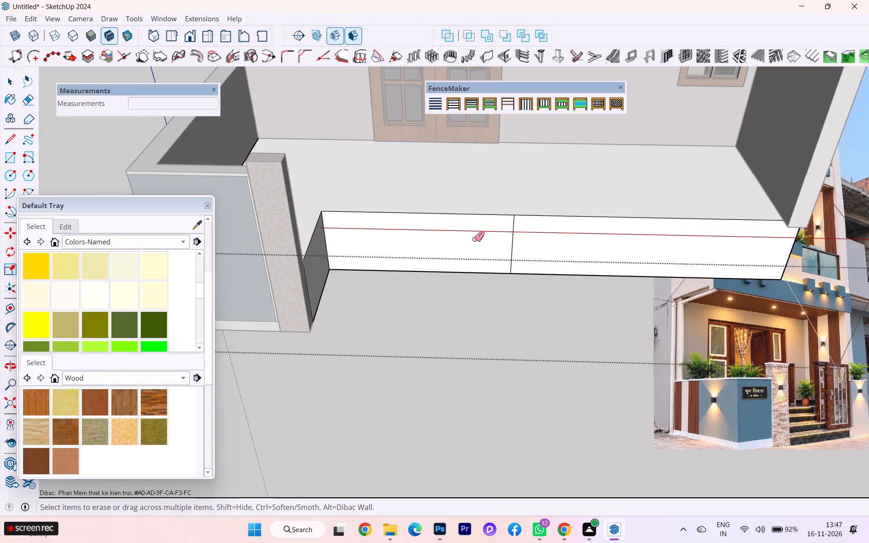
left_click(514, 249)
scroll(487, 218, "down", 2)
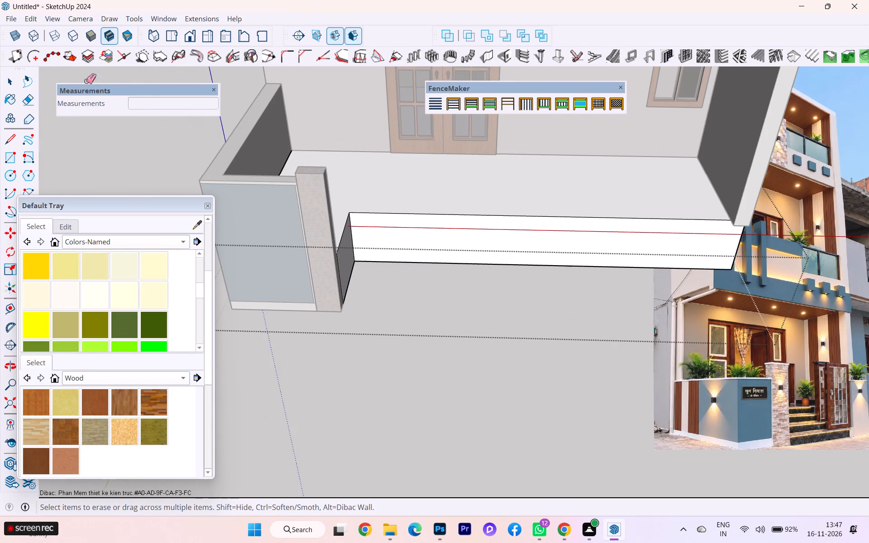
left_click(16, 73)
left_click(419, 316)
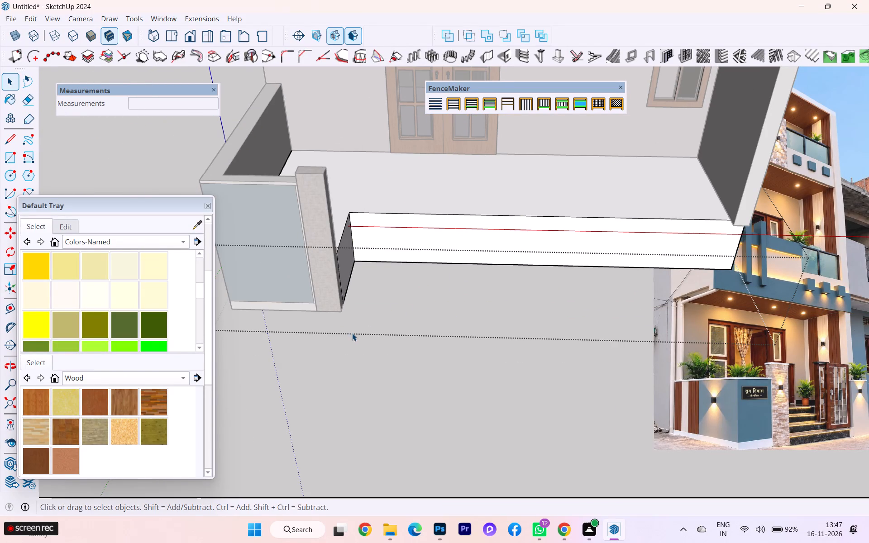
left_click(352, 333)
left_click(363, 372)
scroll(294, 306, "down", 3)
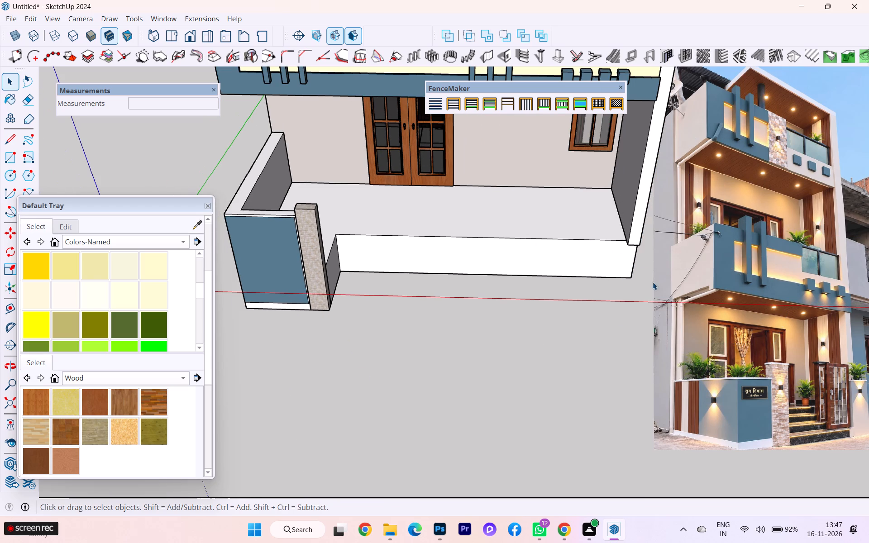
Push/Pull the plinth's long front face 6" to line up with the side wall's front corner, and leave the group.
double_click(605, 258)
left_click(602, 257)
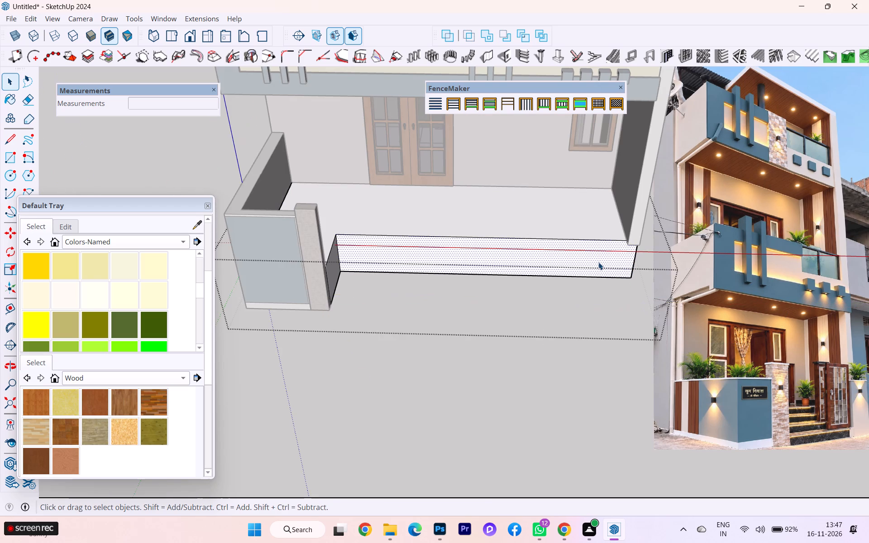
key("p")
key("Return")
left_click(596, 262)
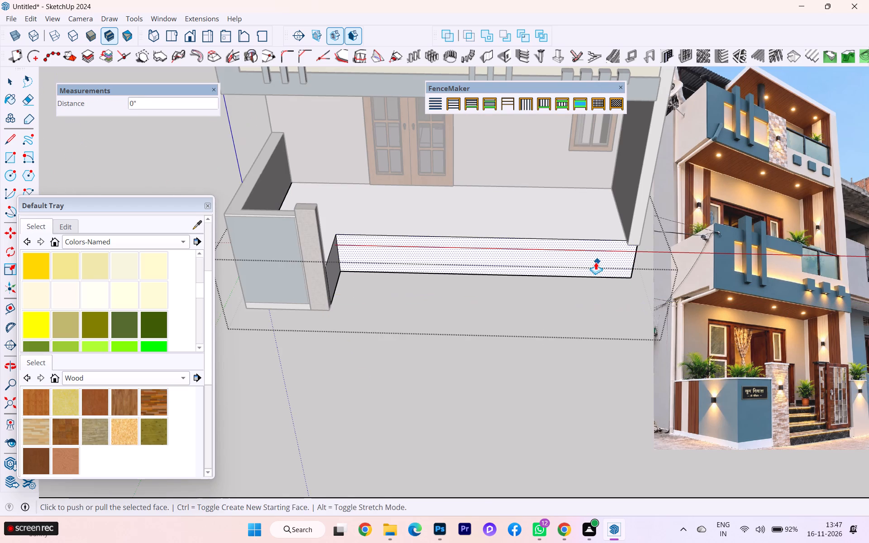
left_click(634, 243)
scroll(632, 248, "down", 3)
scroll(628, 254, "up", 1)
scroll(628, 254, "down", 1)
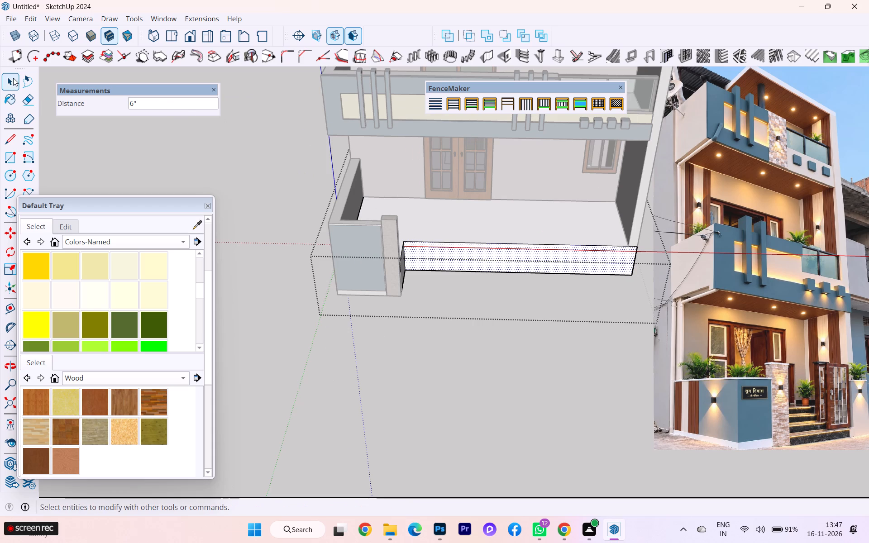
left_click(13, 78)
left_click(307, 148)
Inside the plinth group, copy the front face's bottom edge 3' up to the top edge, divided into four equal spacings.
scroll(278, 152, "down", 3)
scroll(486, 233, "up", 1)
scroll(486, 233, "down", 2)
scroll(486, 233, "up", 3)
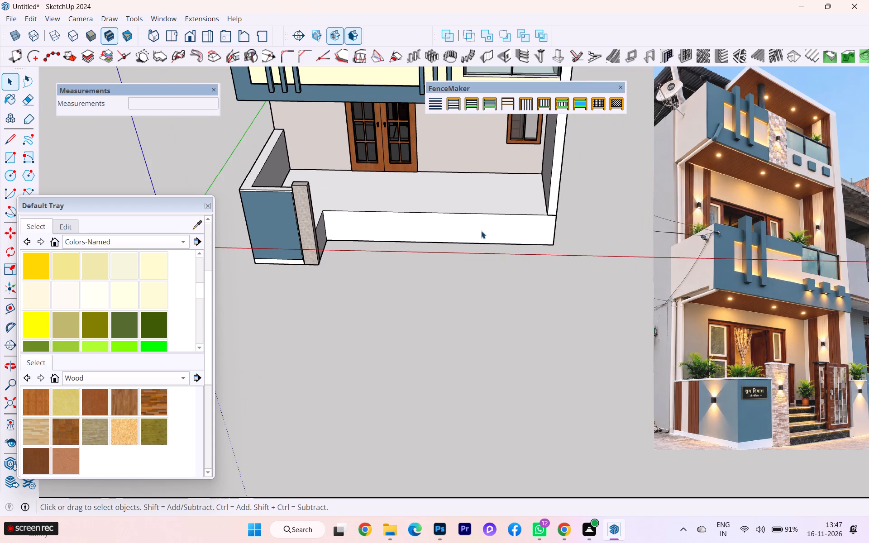
middle_click_drag(481, 231, 358, 237)
left_click(361, 216)
left_click(358, 215)
scroll(340, 216, "up", 3)
scroll(340, 216, "down", 1)
scroll(340, 216, "up", 1)
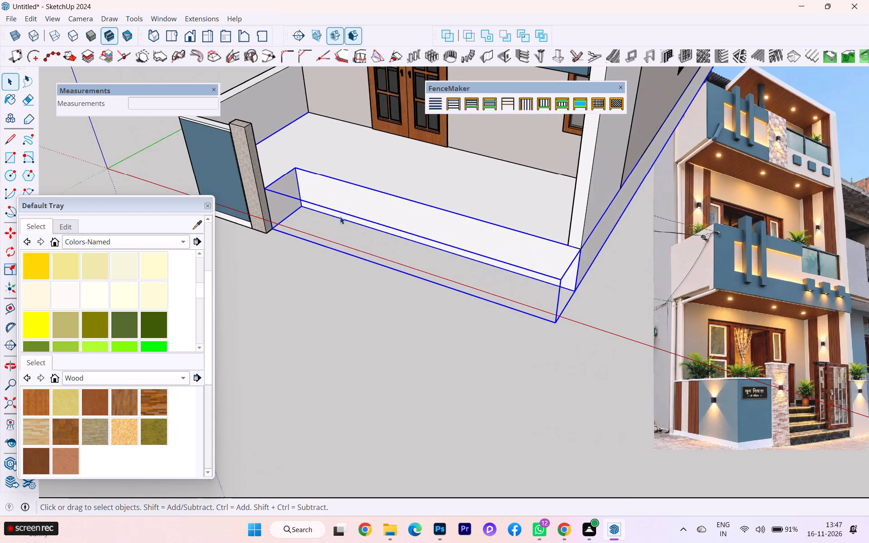
double_click(337, 217)
scroll(337, 217, "up", 7)
left_click(339, 219)
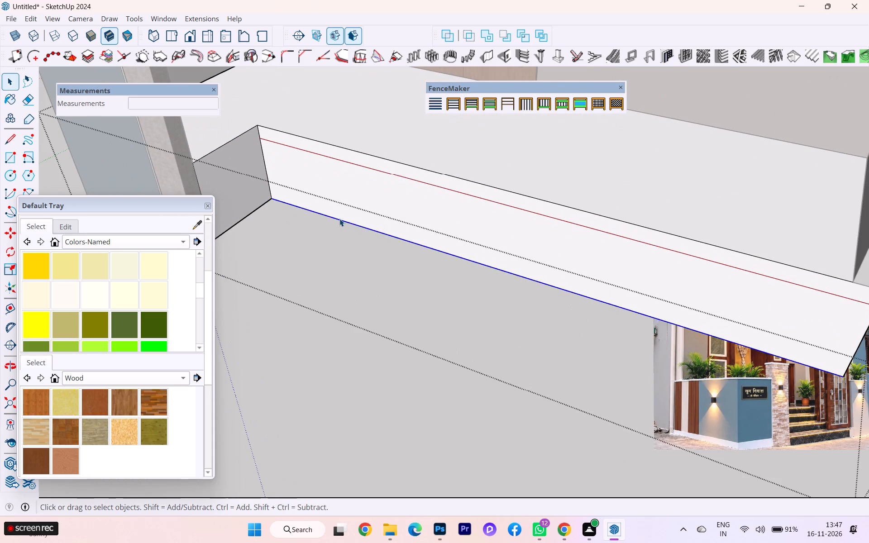
key("m")
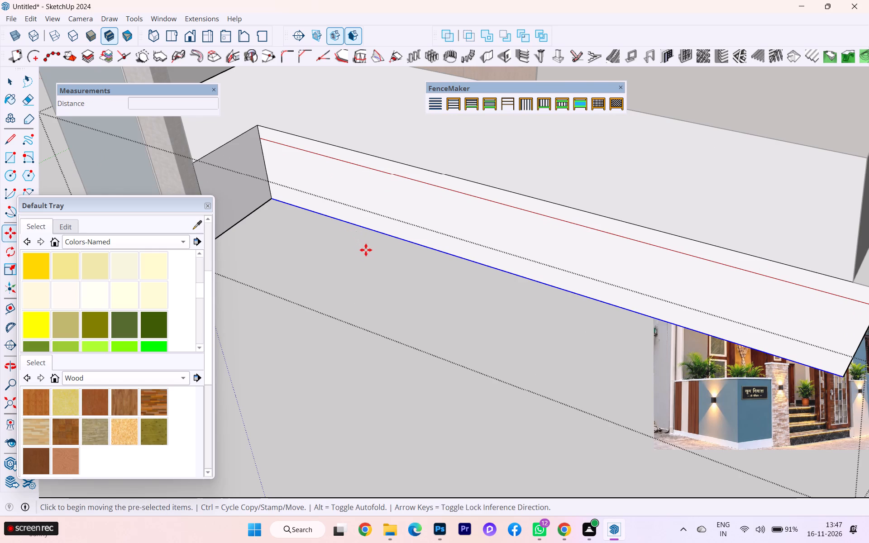
left_click(384, 236)
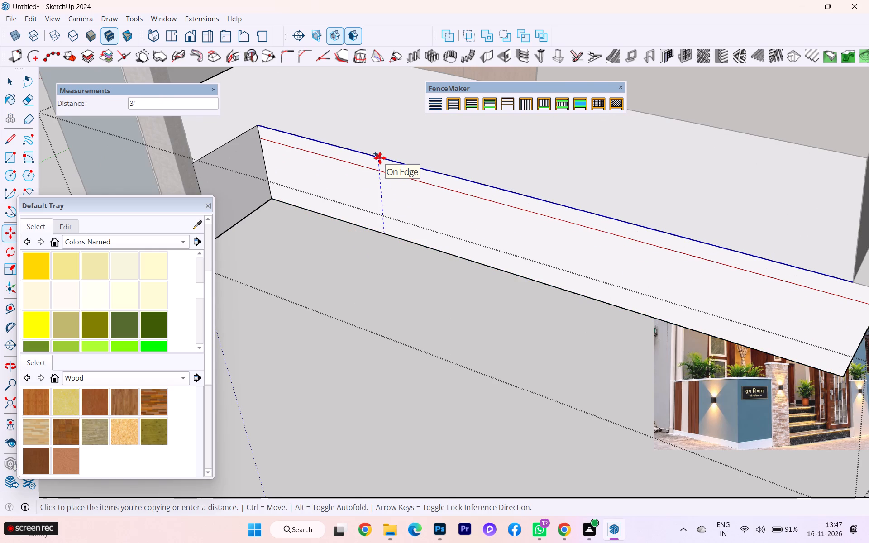
left_click(380, 158)
type("/4")
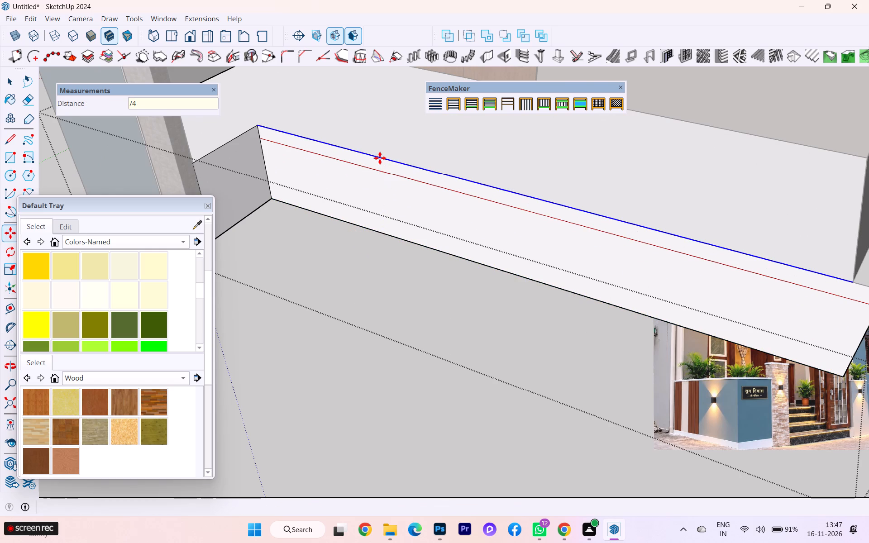
key("Return")
Place a vertical guide 10' along the plinth front from its corner beside the stone pillar.
scroll(327, 249, "down", 5)
middle_click_drag(319, 257, 369, 257)
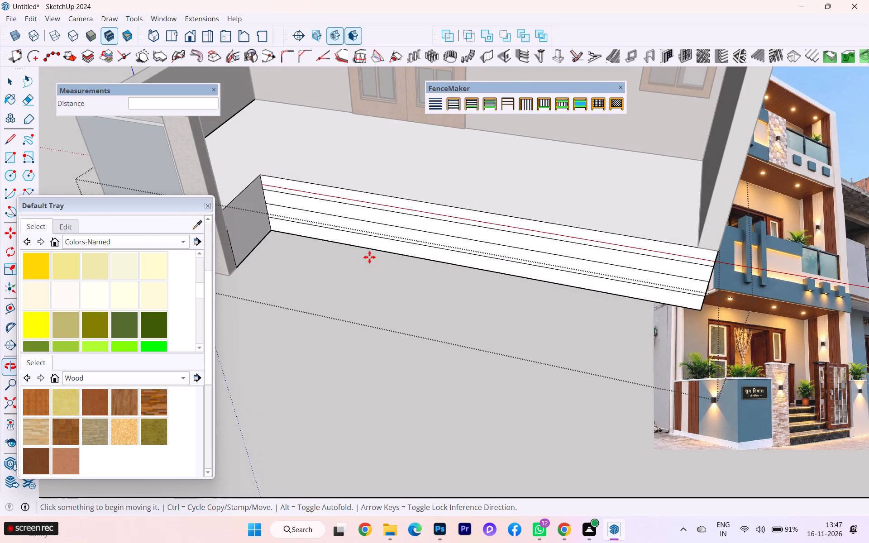
scroll(418, 261, "down", 1)
scroll(419, 262, "up", 1)
scroll(420, 262, "down", 9)
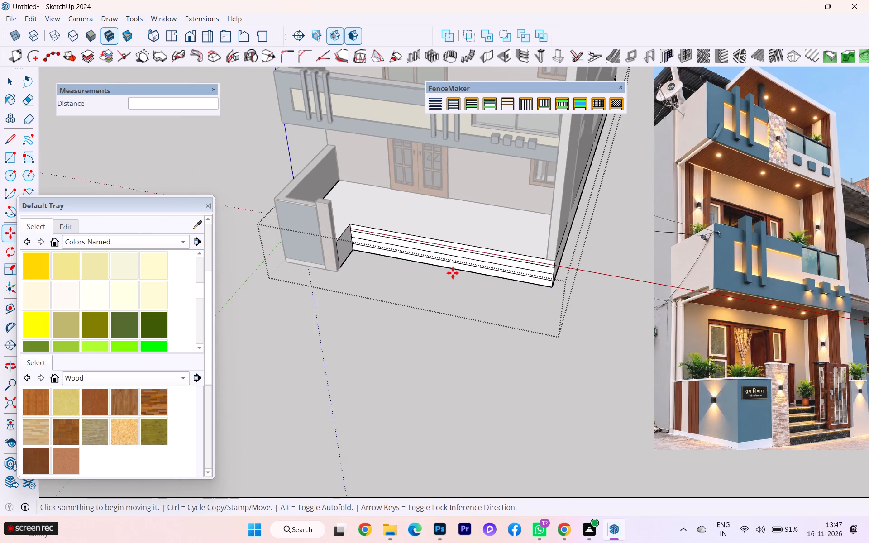
scroll(453, 272, "up", 3)
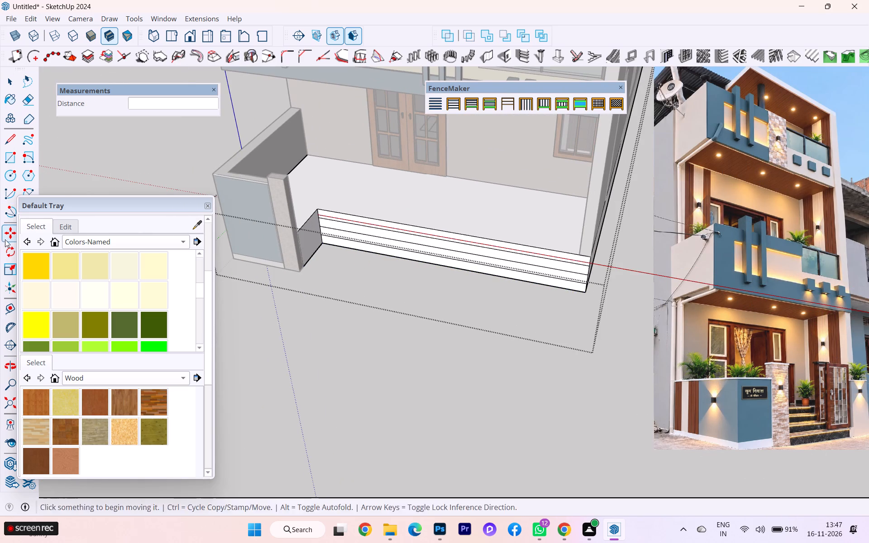
left_click(10, 306)
scroll(325, 251, "up", 8)
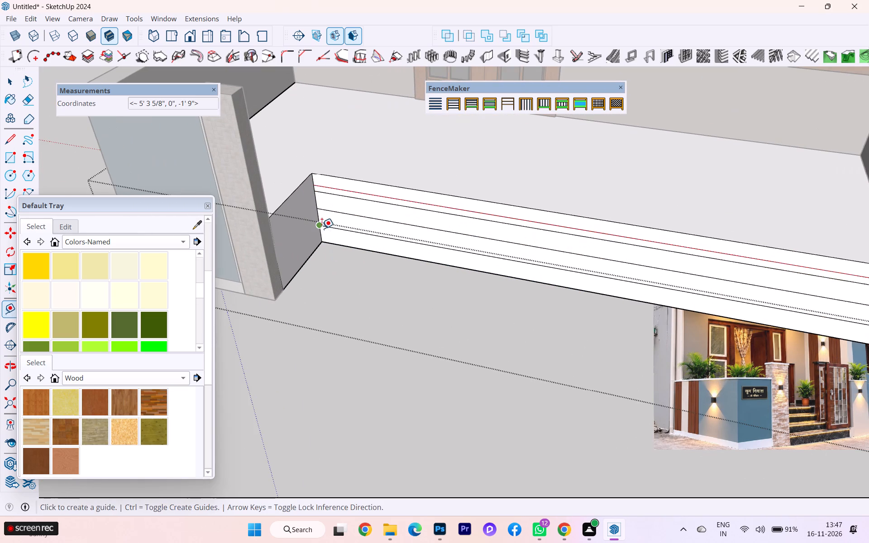
left_click(318, 217)
scroll(490, 247, "down", 6)
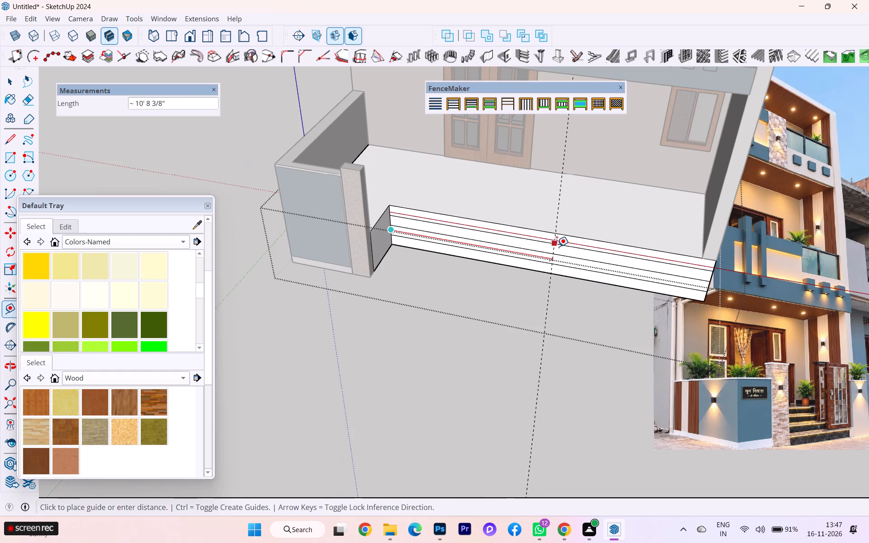
type("10'")
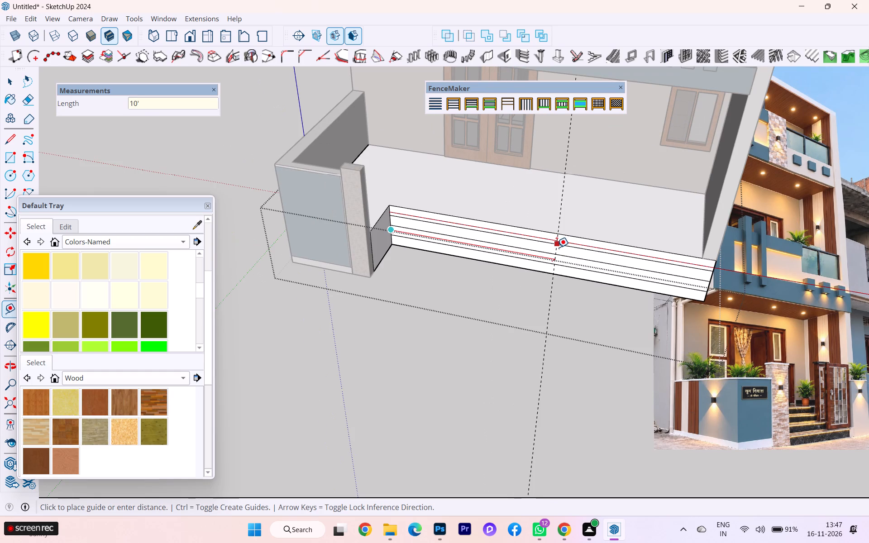
key("Return")
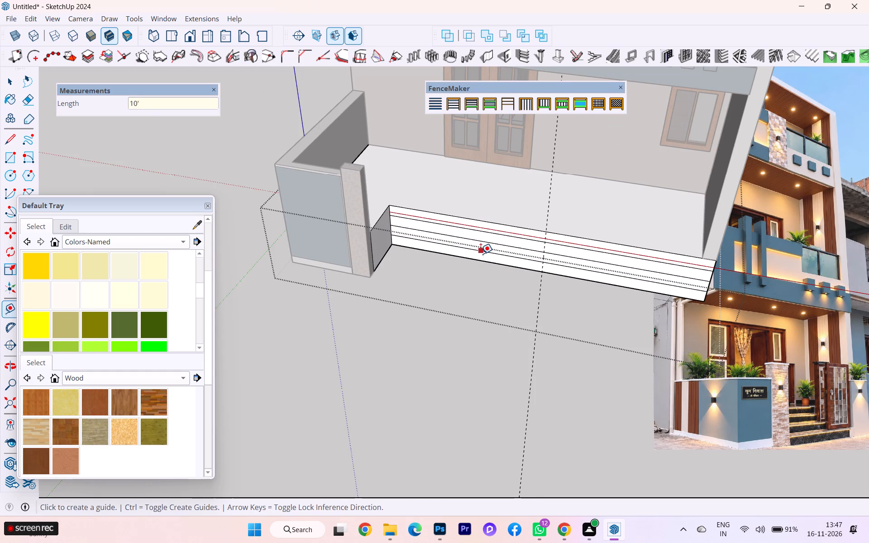
Draw a vertical line along the guide from the plinth front's top edge to its bottom edge.
key("l")
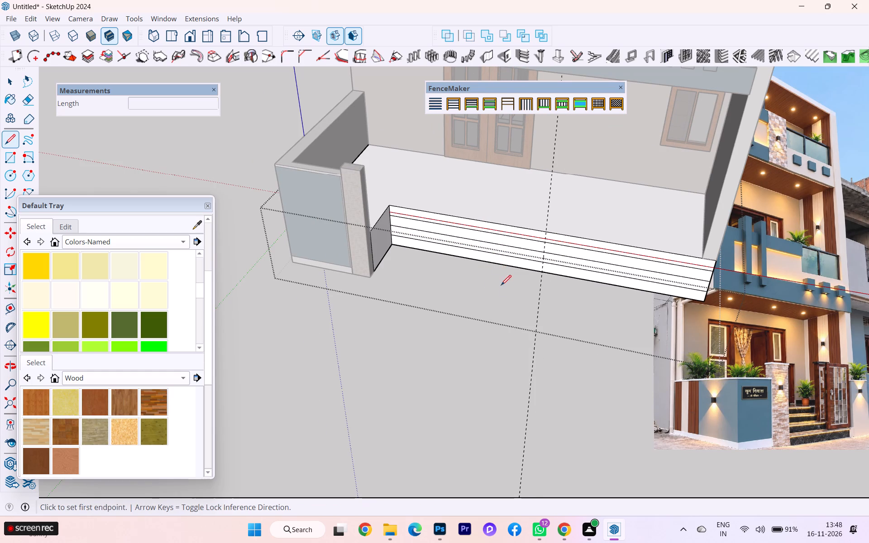
key("Return")
scroll(550, 233, "up", 5)
scroll(541, 225, "down", 1)
scroll(541, 226, "up", 2)
left_click(536, 232)
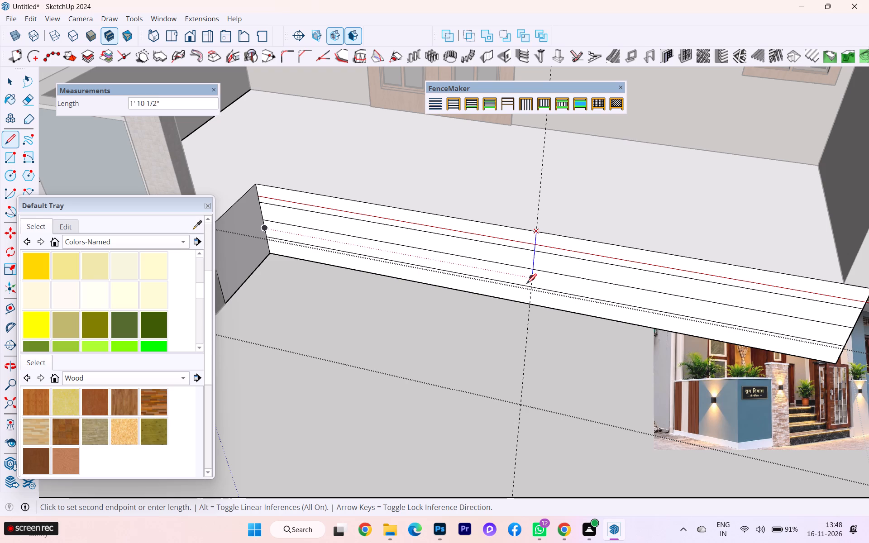
left_click(530, 303)
Erase the three horizontal step lines between the new vertical line and the side wall farther from the stone pillar.
scroll(471, 299, "down", 3)
middle_click_drag(466, 300, 469, 300)
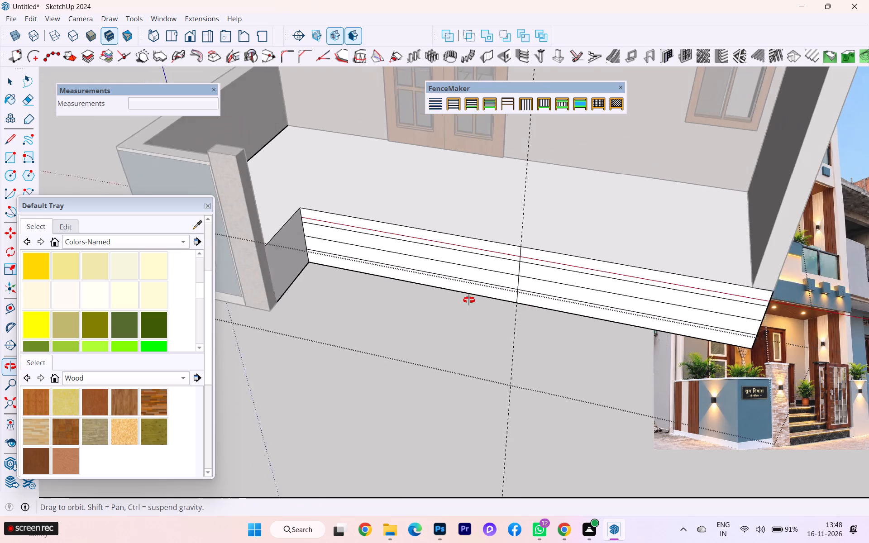
middle_click_drag(469, 300, 549, 314)
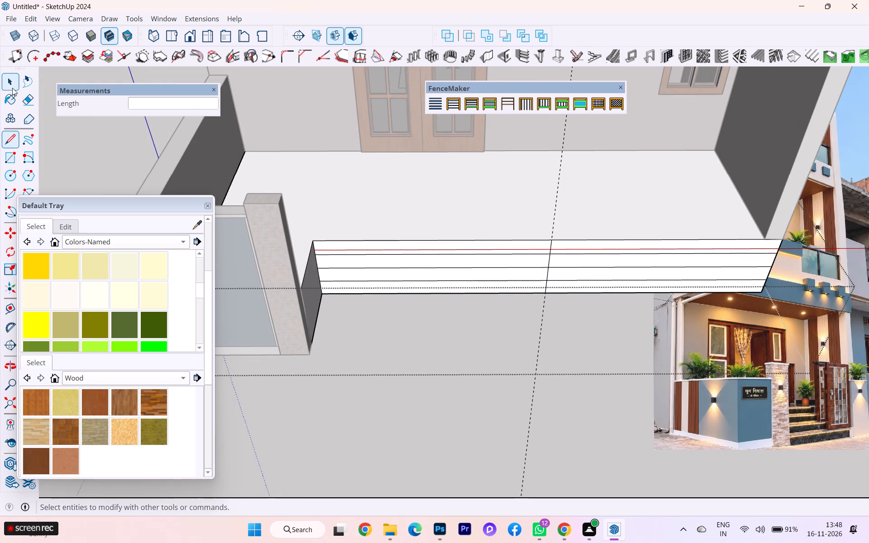
left_click(22, 104)
scroll(457, 277, "up", 4)
scroll(516, 273, "down", 1)
scroll(546, 272, "up", 1)
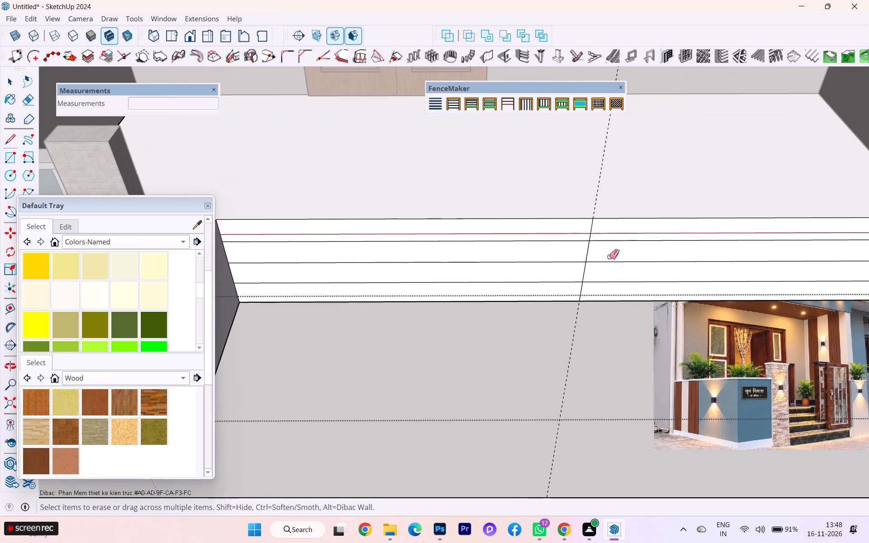
left_click(609, 263, "shift")
left_click(613, 240)
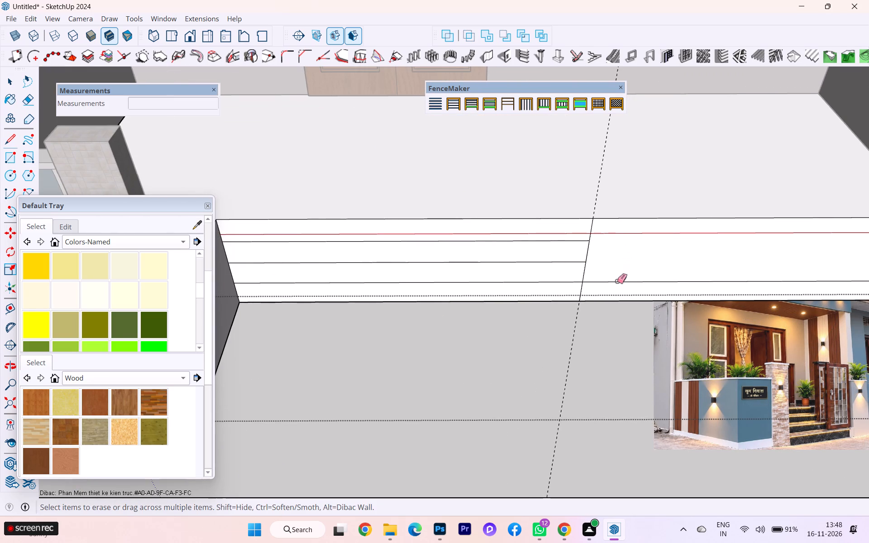
left_click(613, 283)
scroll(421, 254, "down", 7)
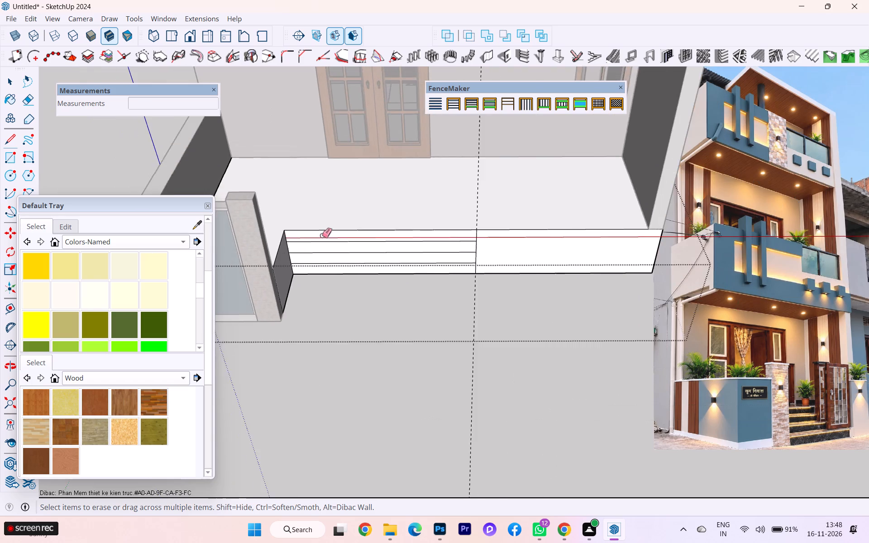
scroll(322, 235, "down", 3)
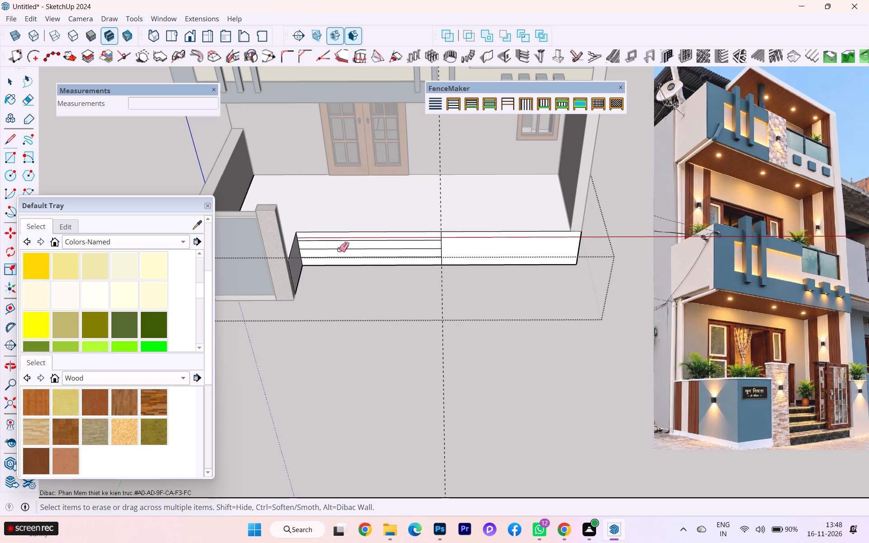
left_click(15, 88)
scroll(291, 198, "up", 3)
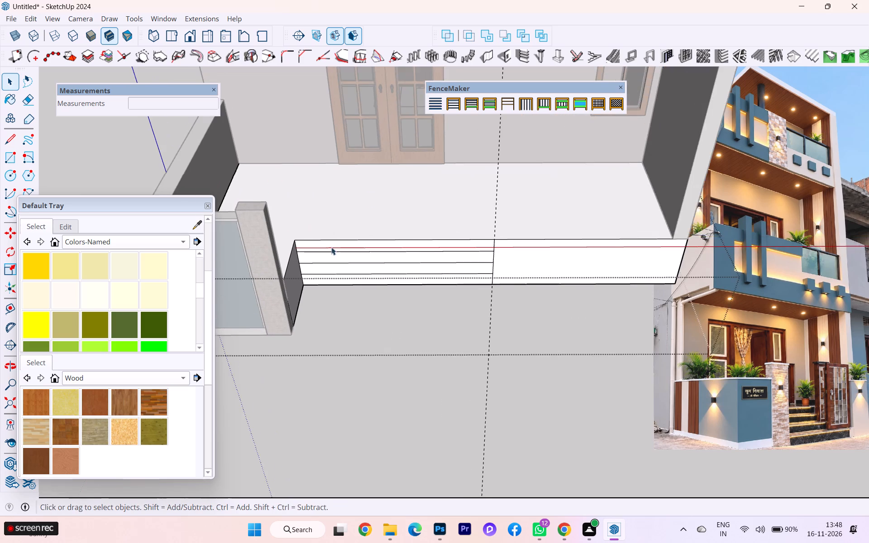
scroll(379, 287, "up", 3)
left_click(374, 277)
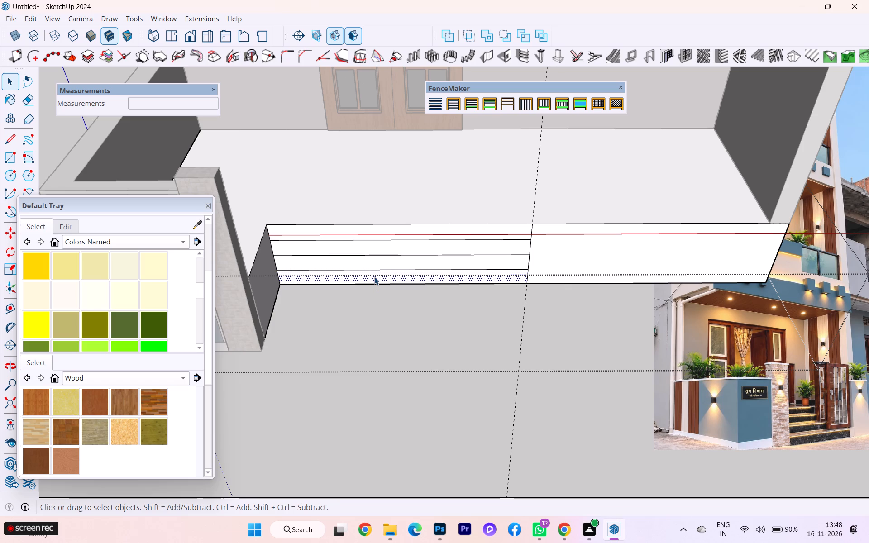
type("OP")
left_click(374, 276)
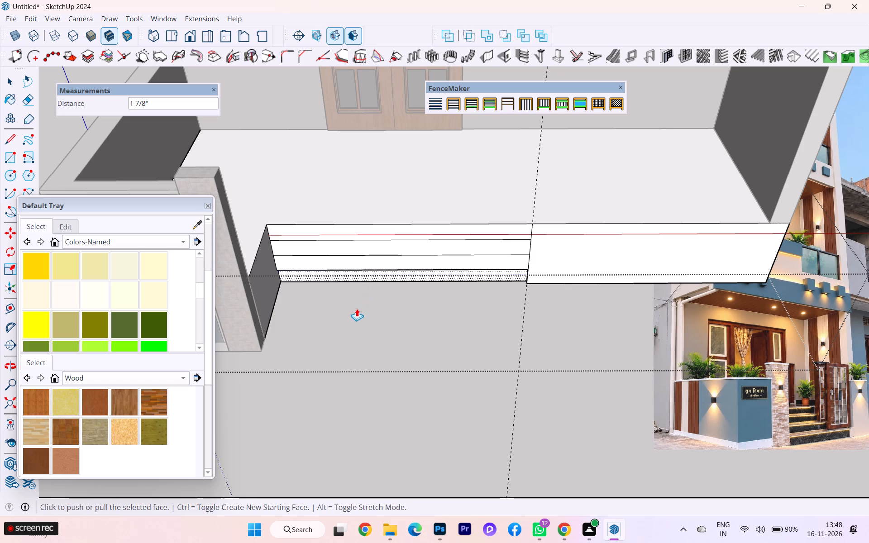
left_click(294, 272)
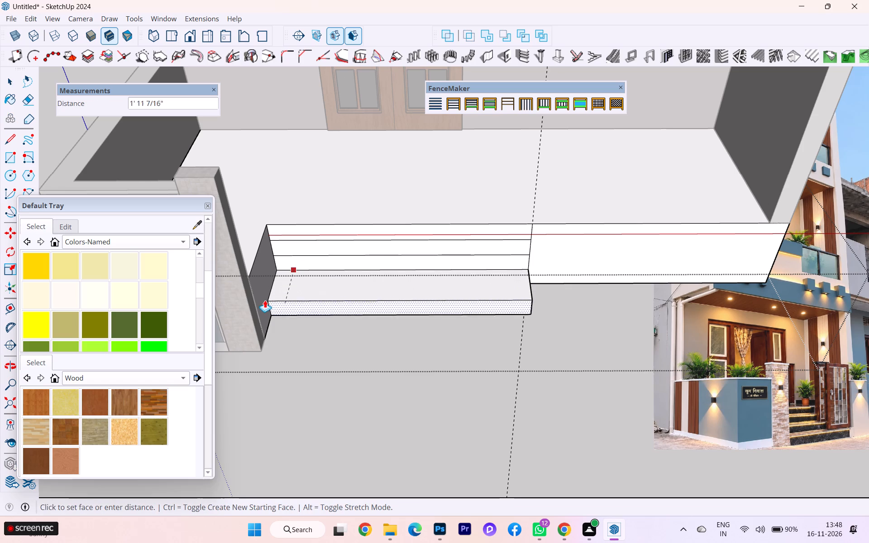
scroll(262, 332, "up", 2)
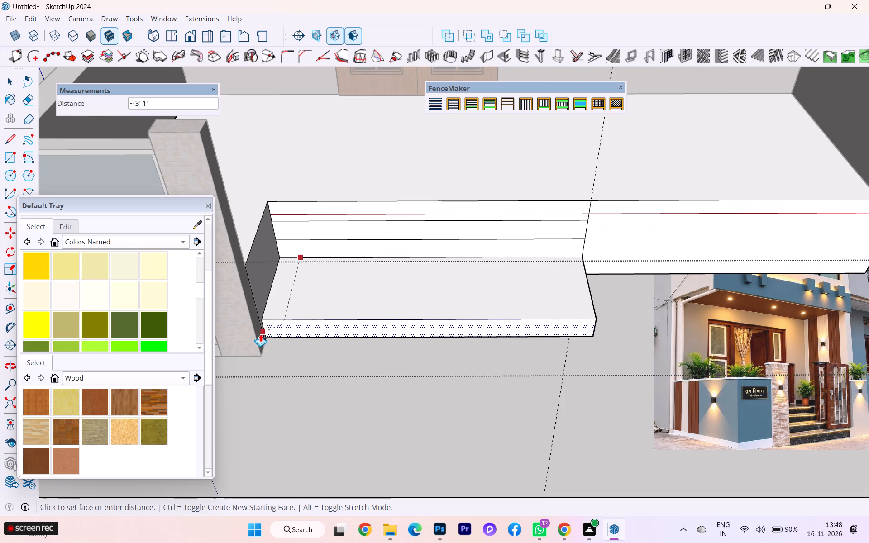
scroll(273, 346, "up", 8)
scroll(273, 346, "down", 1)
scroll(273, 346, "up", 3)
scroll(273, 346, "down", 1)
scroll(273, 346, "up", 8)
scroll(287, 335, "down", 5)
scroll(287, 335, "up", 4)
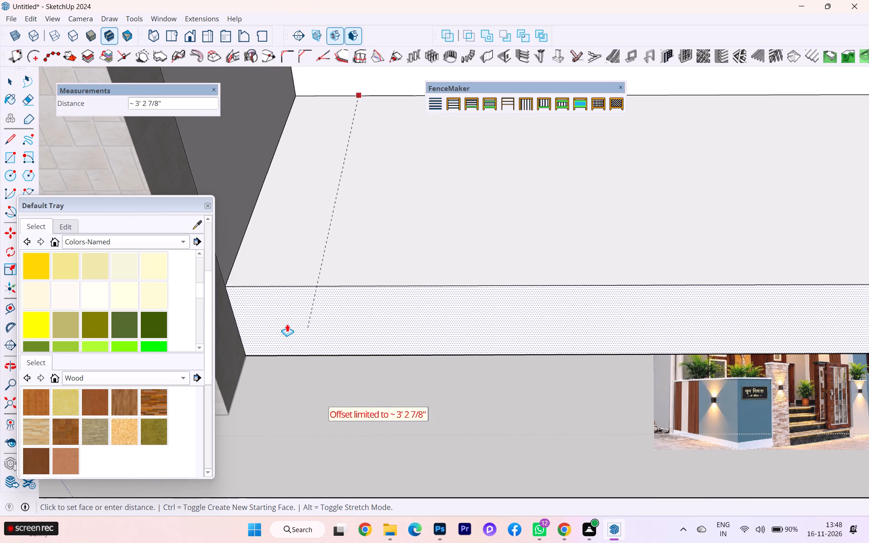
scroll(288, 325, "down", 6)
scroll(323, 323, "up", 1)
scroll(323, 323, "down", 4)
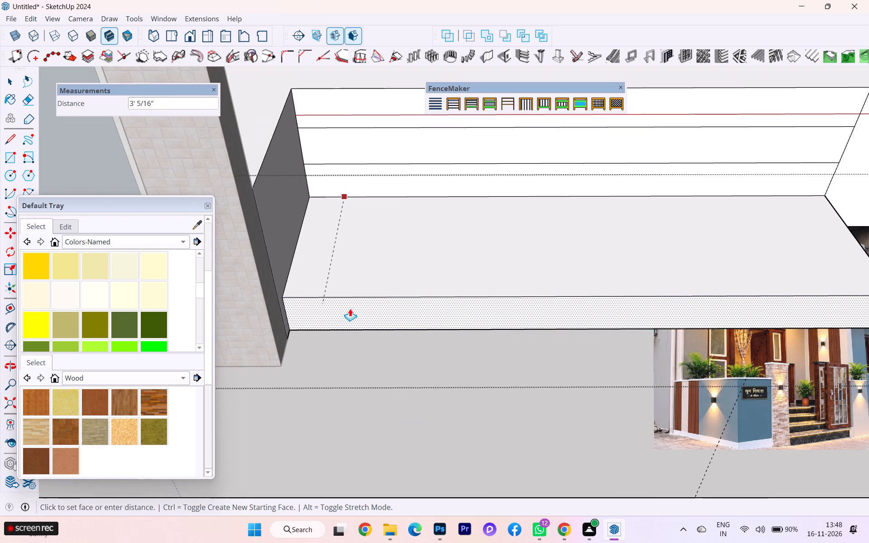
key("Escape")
Nudge the plinth's side face beside the stone pillar flush with the pillar using small Push/Pull adjustments.
left_click(270, 215)
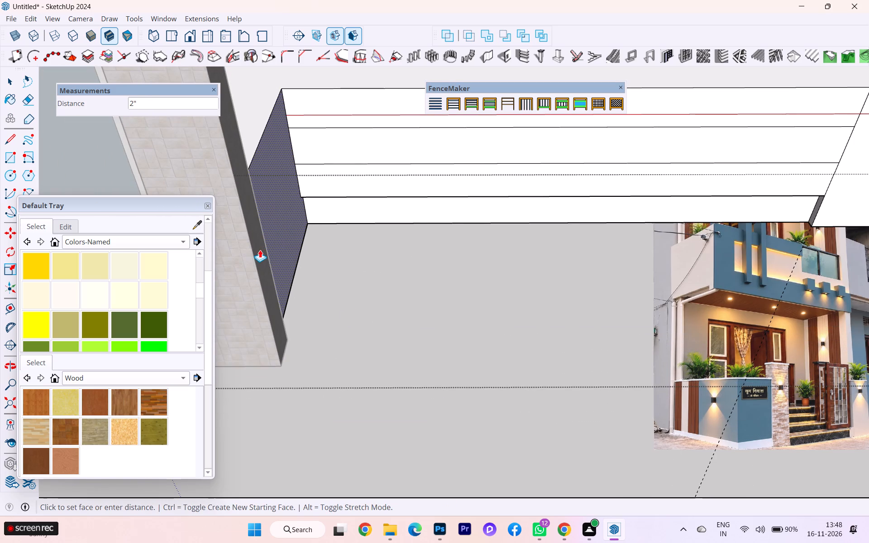
left_click(269, 301)
scroll(340, 191, "up", 1)
scroll(340, 191, "down", 2)
scroll(340, 191, "up", 1)
left_click(328, 211)
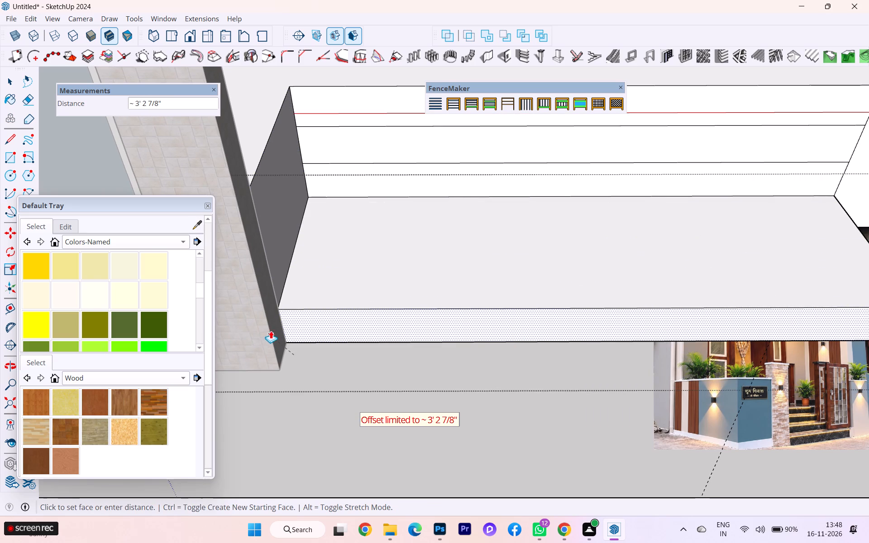
key("Escape")
left_click(268, 213)
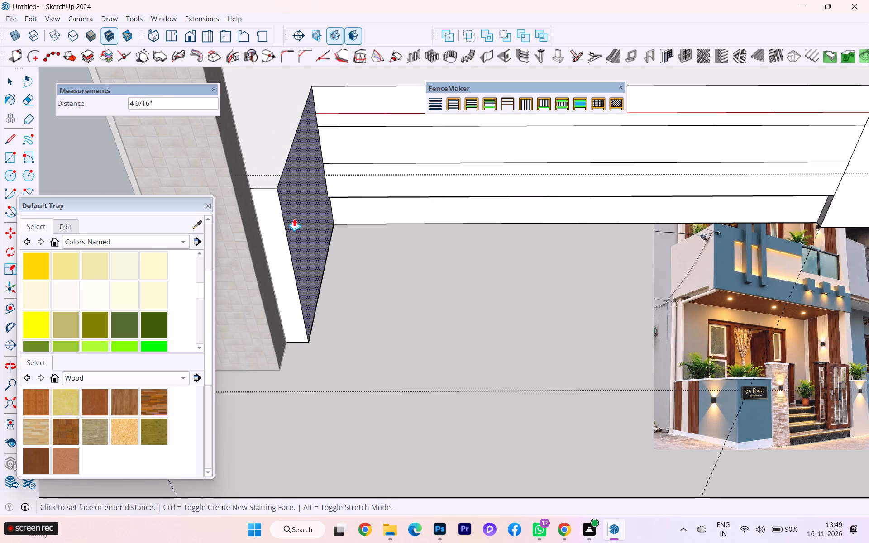
left_click(256, 257)
middle_click_drag(244, 252, 185, 254)
scroll(230, 244, "up", 3)
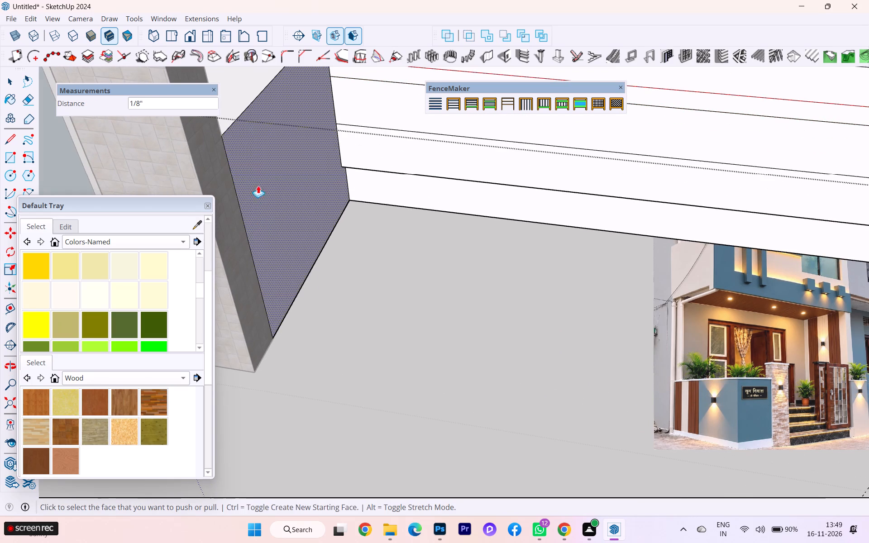
left_click(248, 175)
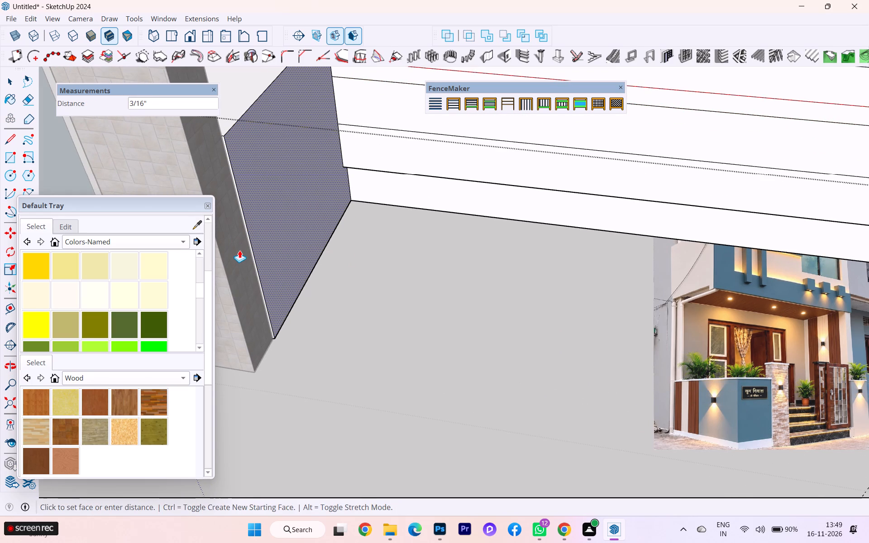
left_click(239, 250)
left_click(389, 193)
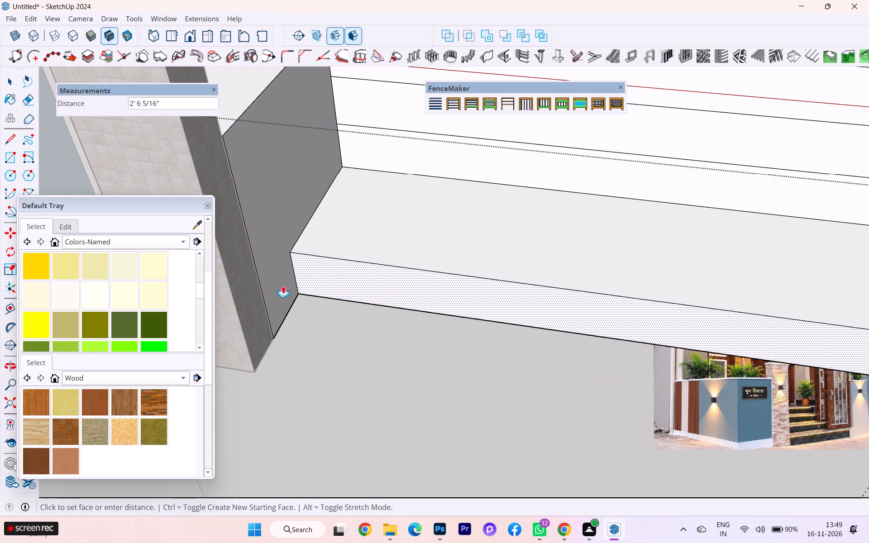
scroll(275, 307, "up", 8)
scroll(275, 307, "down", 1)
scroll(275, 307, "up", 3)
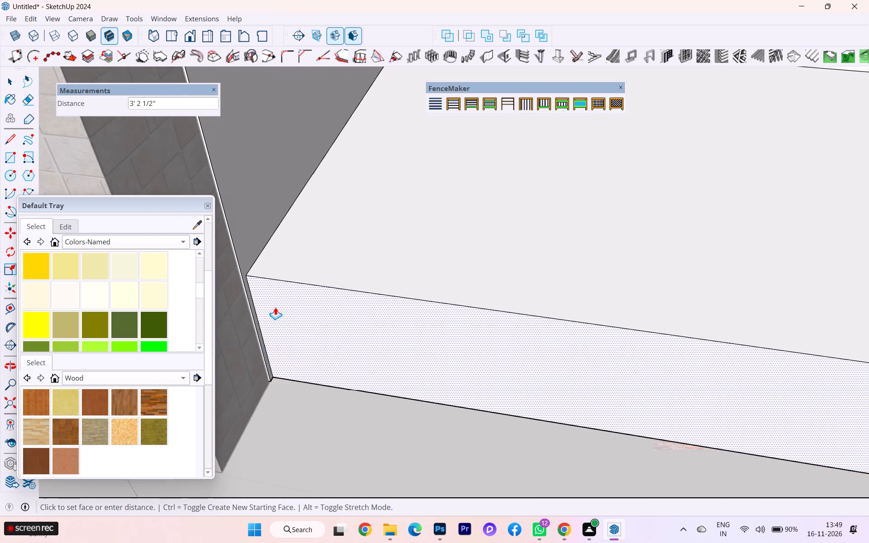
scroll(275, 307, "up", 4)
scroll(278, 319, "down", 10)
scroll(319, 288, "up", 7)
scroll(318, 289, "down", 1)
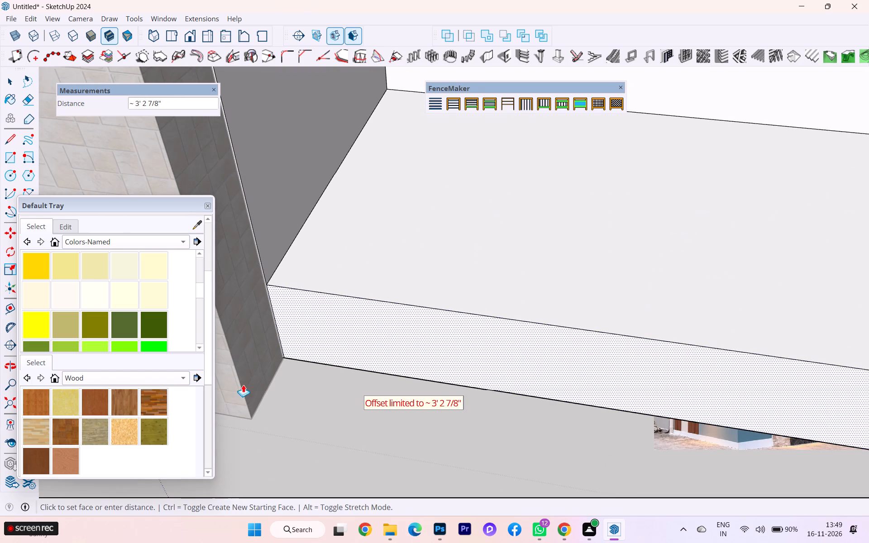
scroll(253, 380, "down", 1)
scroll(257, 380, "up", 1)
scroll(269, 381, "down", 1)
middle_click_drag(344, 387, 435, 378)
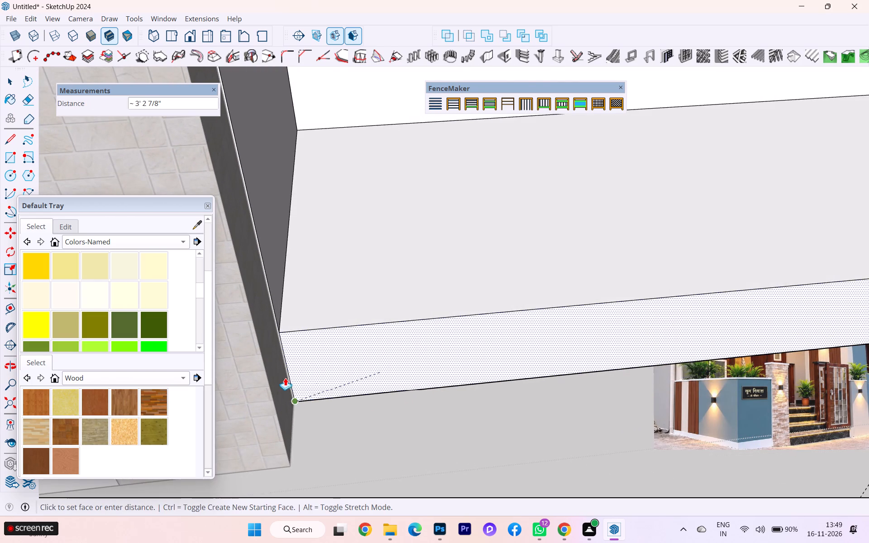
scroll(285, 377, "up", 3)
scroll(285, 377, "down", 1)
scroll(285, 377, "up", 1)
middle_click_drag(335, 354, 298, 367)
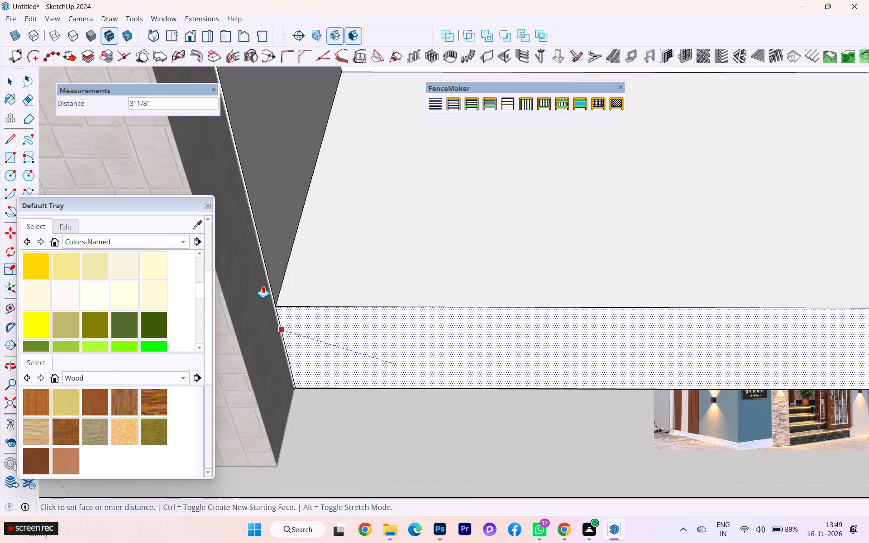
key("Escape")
Push/Pull the plinth's side face once more to line it up with the stone pillar's side.
left_click(270, 210)
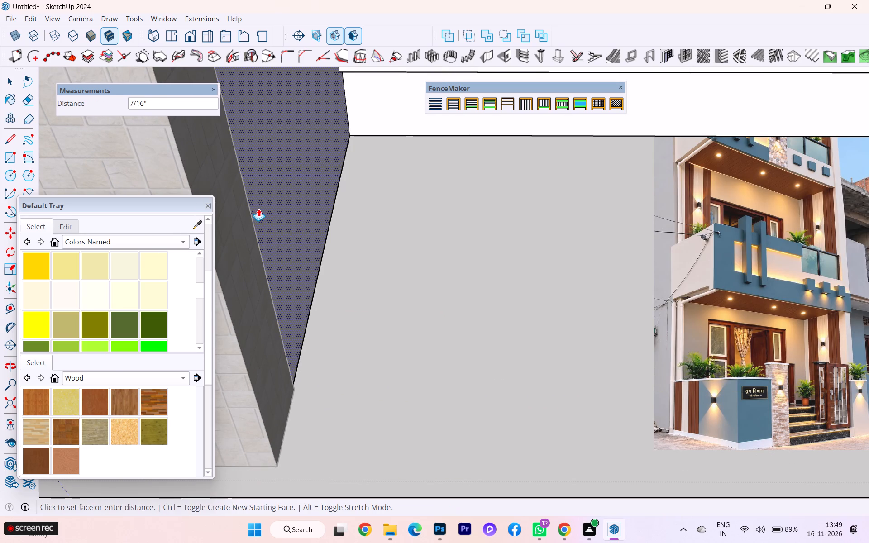
left_click(255, 231)
Pull the lowest step strip of the plinth front outward about 3' 2 7/8" along the stone pillar.
left_click(371, 117)
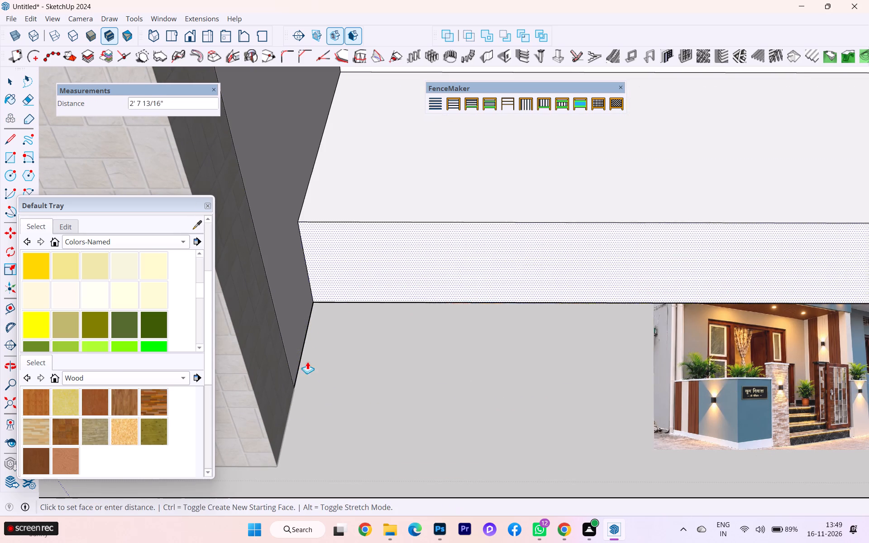
left_click(284, 457)
Examine the joint where the extended lowest step meets the base of the stone pillar.
scroll(298, 391, "up", 10)
scroll(294, 371, "down", 6)
scroll(294, 371, "up", 7)
scroll(294, 371, "down", 1)
scroll(294, 371, "up", 12)
middle_click_drag(291, 396, 111, 368)
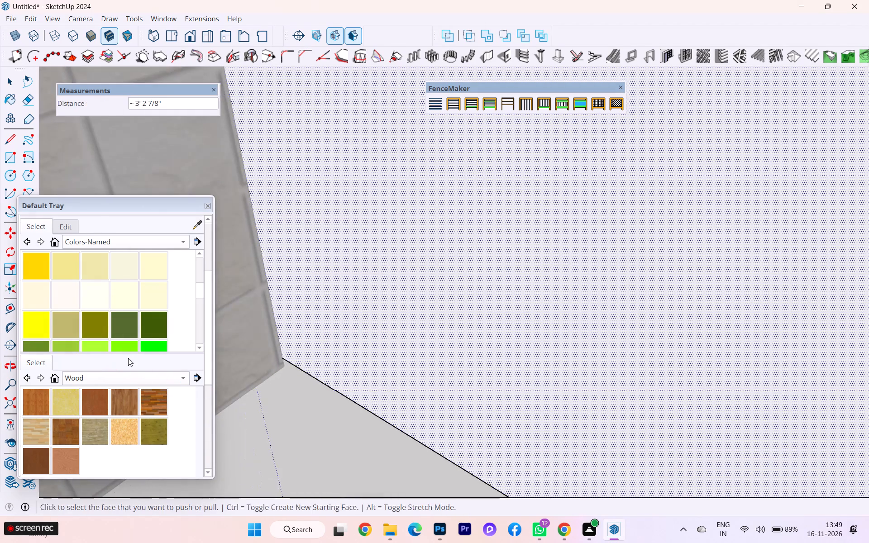
scroll(306, 338, "up", 5)
scroll(312, 333, "down", 2)
scroll(312, 333, "up", 2)
scroll(312, 333, "down", 9)
scroll(331, 335, "up", 2)
scroll(331, 335, "down", 2)
scroll(332, 336, "up", 3)
scroll(365, 362, "down", 1)
scroll(367, 364, "up", 2)
scroll(371, 367, "down", 2)
scroll(377, 369, "up", 1)
scroll(379, 369, "down", 2)
scroll(411, 354, "up", 2)
scroll(411, 353, "down", 2)
scroll(411, 353, "up", 2)
scroll(412, 352, "down", 1)
scroll(413, 352, "up", 1)
scroll(413, 351, "down", 4)
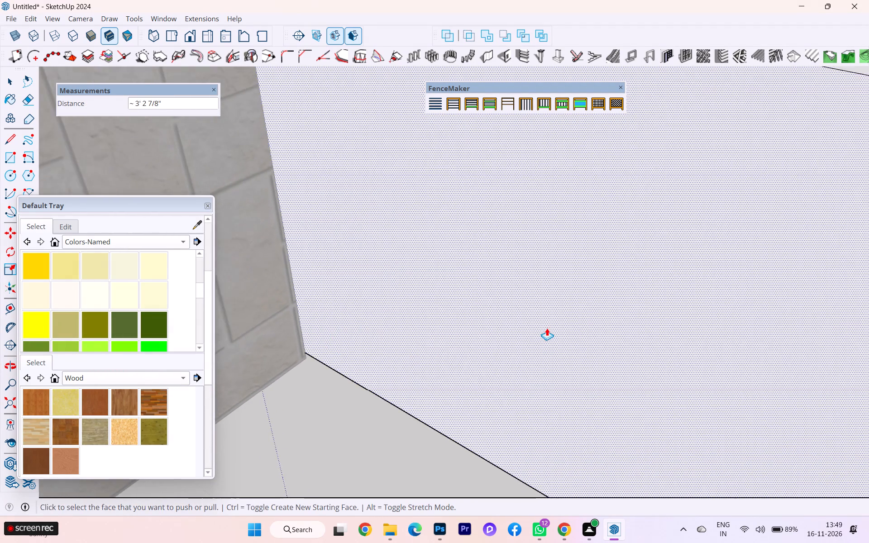
scroll(547, 328, "down", 2)
scroll(547, 328, "up", 2)
scroll(547, 328, "down", 5)
scroll(554, 323, "up", 2)
scroll(554, 323, "down", 7)
scroll(554, 324, "up", 1)
scroll(555, 324, "down", 3)
scroll(555, 324, "up", 1)
scroll(555, 325, "down", 2)
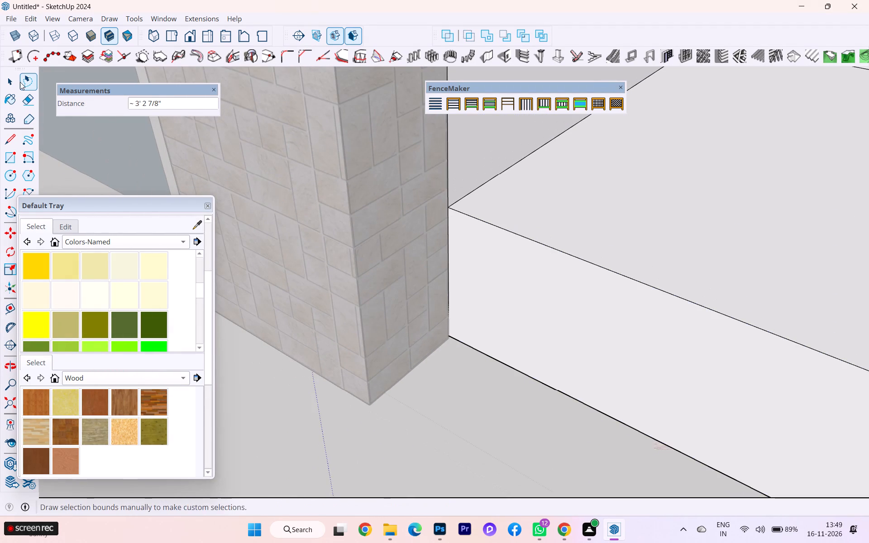
Inside the stone pillar's group, push the face beside the steps inward about 15/16".
left_click(20, 82)
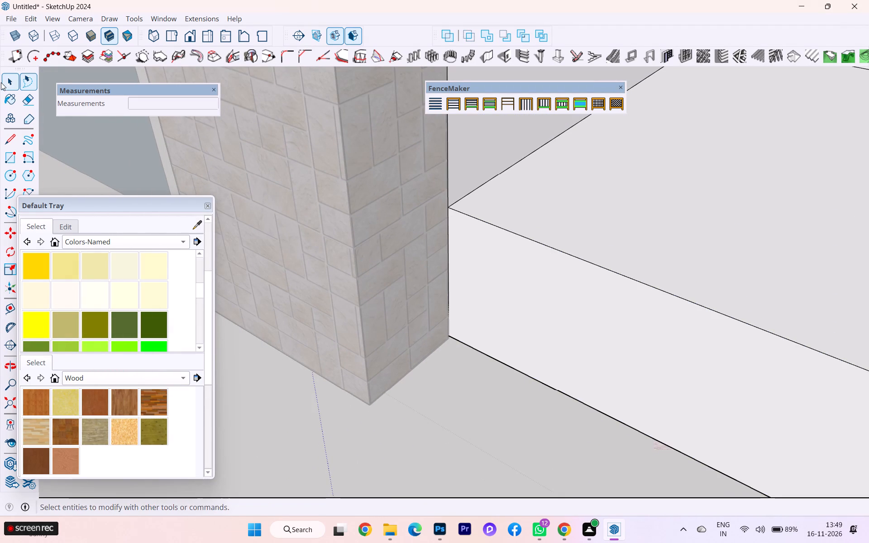
left_click(1, 82)
double_click(364, 188)
left_click(385, 188)
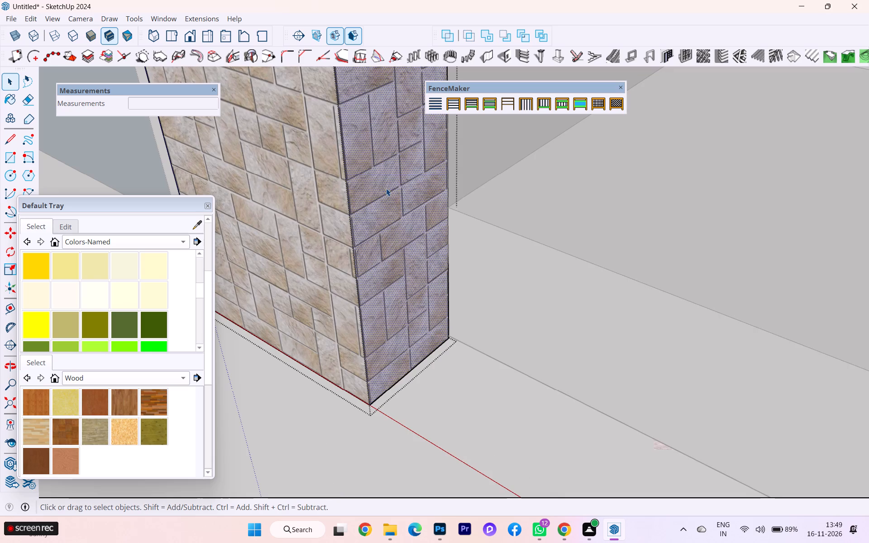
key("p")
left_click(392, 185)
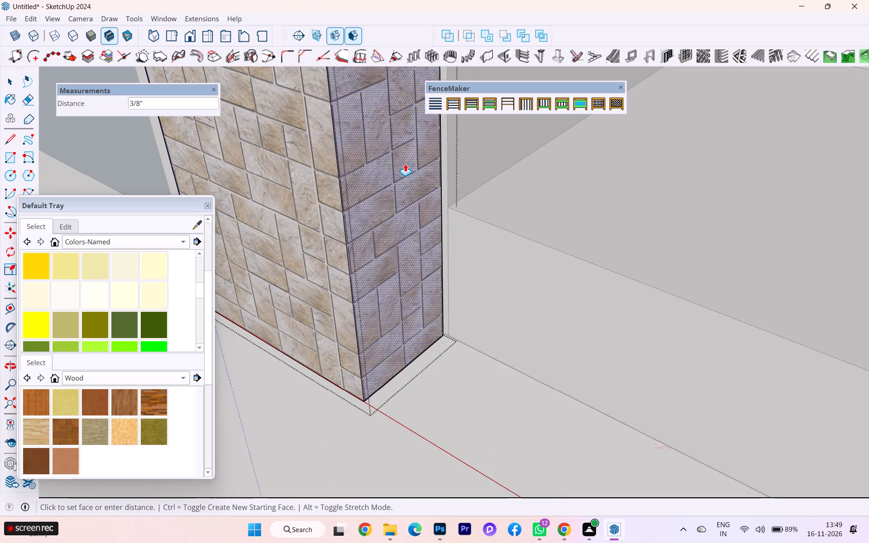
scroll(445, 106, "up", 1)
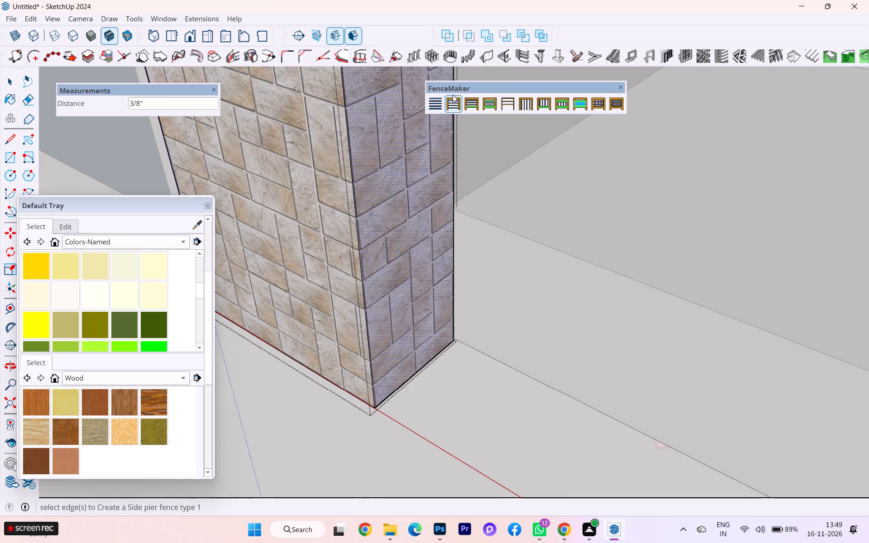
scroll(444, 100, "down", 11)
scroll(358, 155, "up", 1)
scroll(358, 155, "down", 2)
scroll(432, 150, "up", 8)
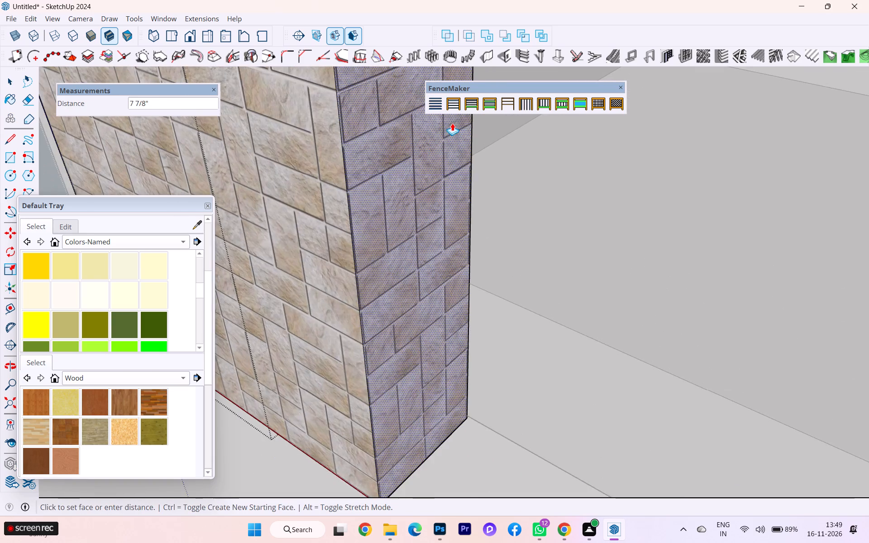
scroll(438, 127, "down", 2)
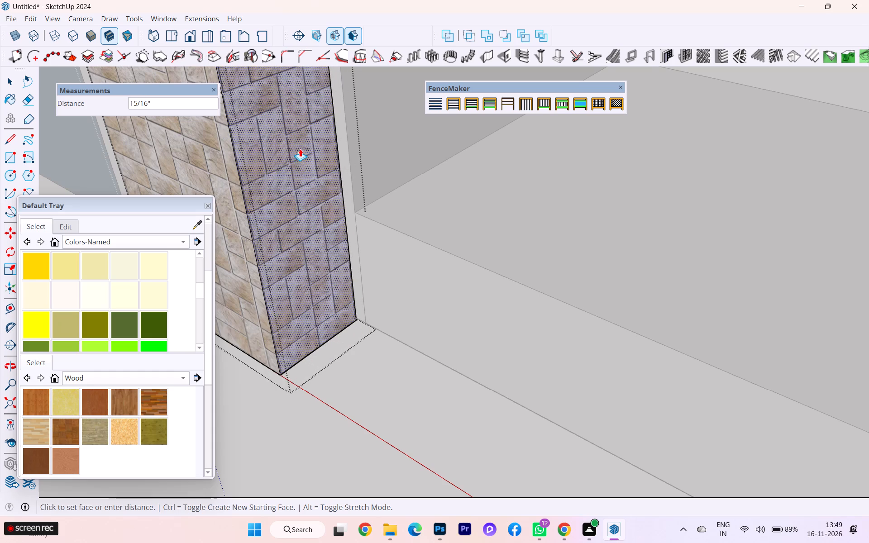
left_click(300, 149)
Pull the pillar face beside the steps back outward about 15/16".
left_click(320, 145)
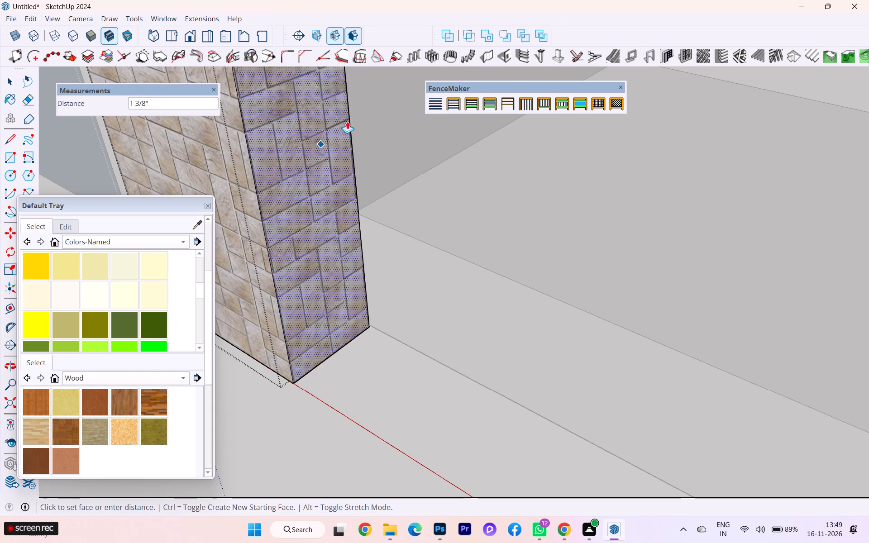
left_click(369, 83)
Push the pillar face beside the steps inward about 1/2", away from the plinth's side.
scroll(321, 205, "up", 5)
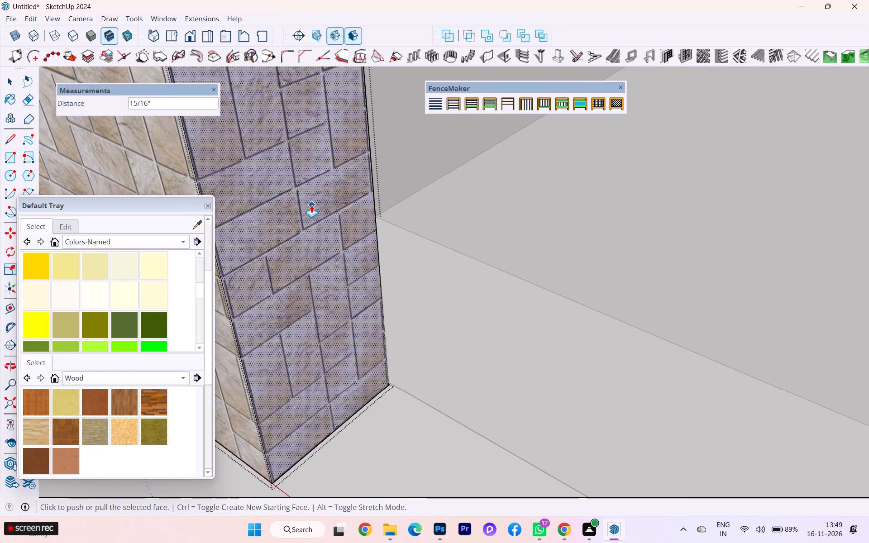
middle_click_drag(379, 216, 462, 225)
scroll(447, 230, "up", 1)
scroll(443, 233, "down", 1)
scroll(440, 233, "up", 2)
scroll(436, 234, "down", 1)
scroll(422, 236, "up", 3)
scroll(365, 238, "down", 1)
scroll(365, 238, "up", 1)
scroll(365, 238, "down", 3)
scroll(365, 238, "up", 7)
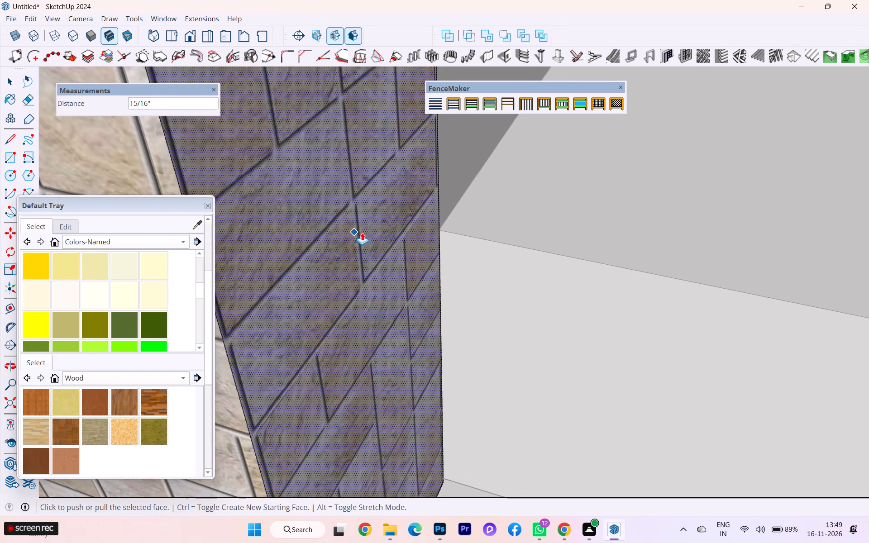
left_click(412, 242)
left_click(392, 236)
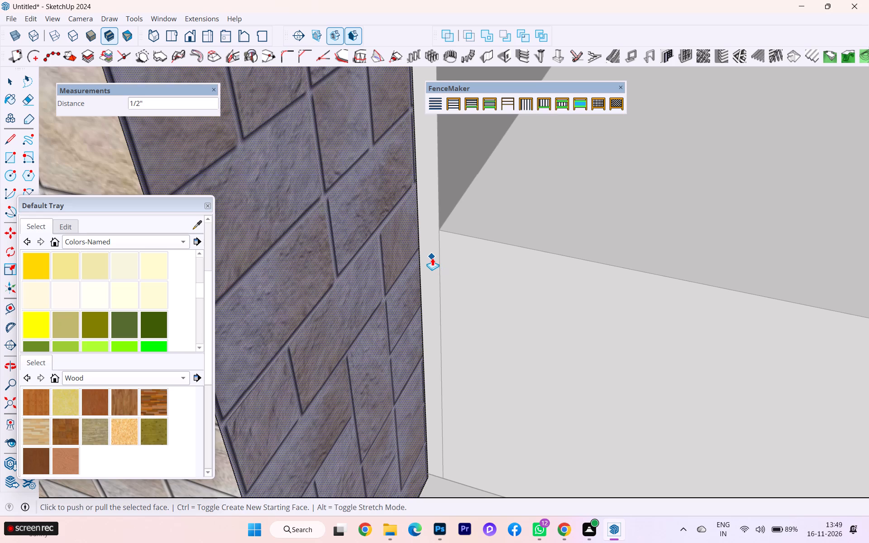
key("Escape")
Draw a vertical 9" line from the lowest step's front upper corner down to its base, beside the stone pillar.
key("l")
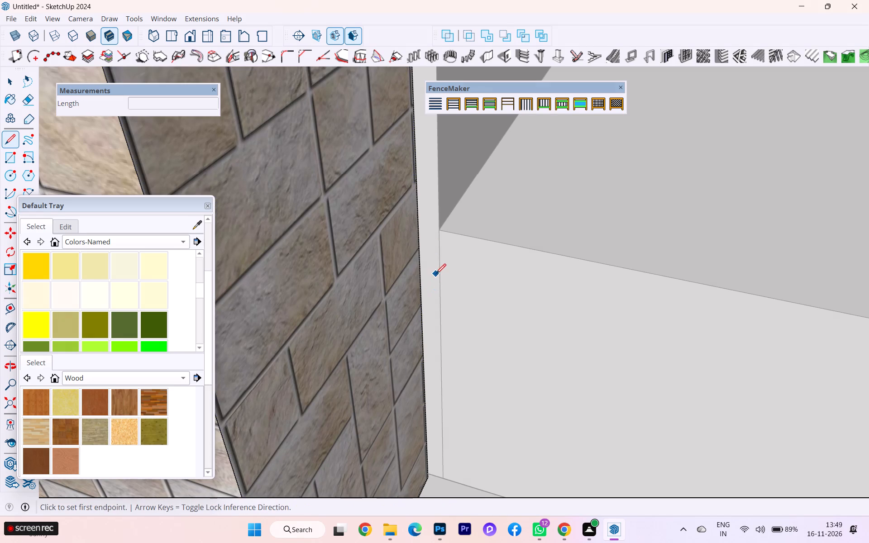
key("Return")
left_click(440, 232)
scroll(421, 360, "down", 2)
scroll(421, 351, "up", 6)
scroll(421, 348, "down", 1)
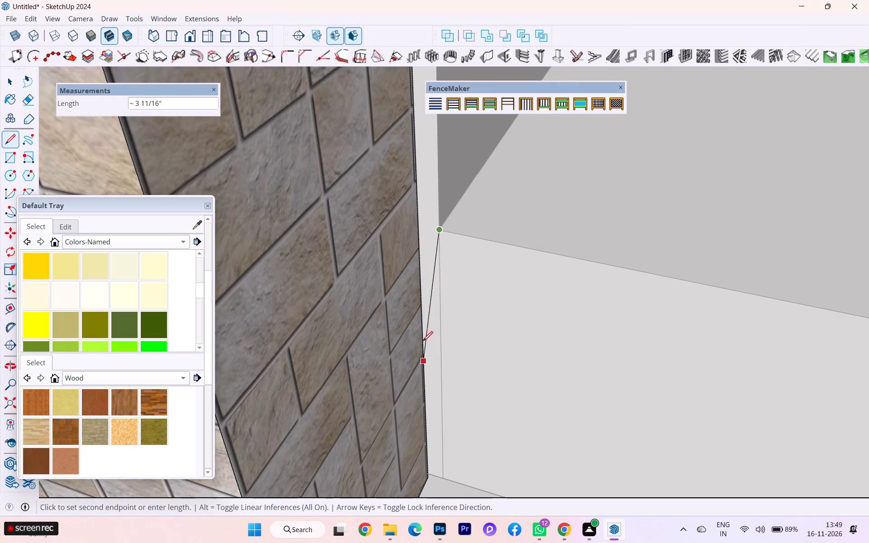
scroll(423, 341, "down", 2)
key("Up")
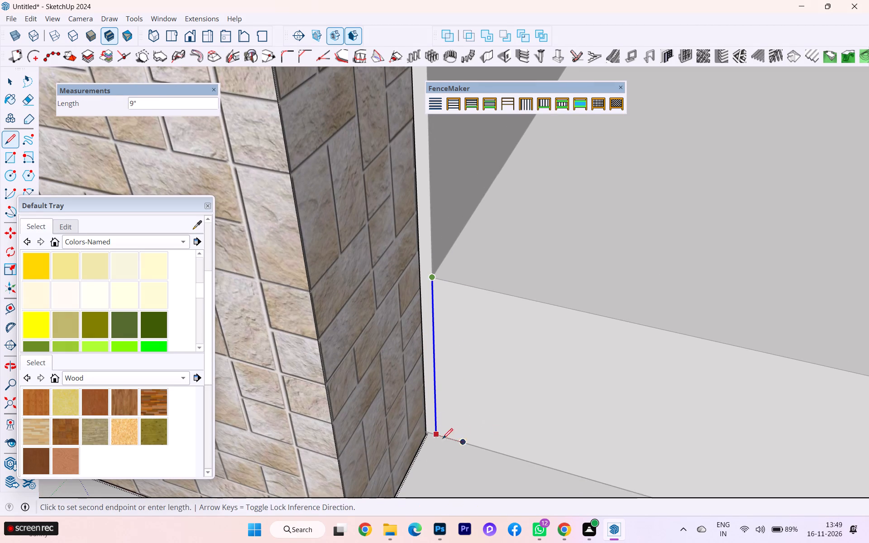
left_click(433, 437)
scroll(430, 400, "down", 2)
scroll(429, 281, "up", 5)
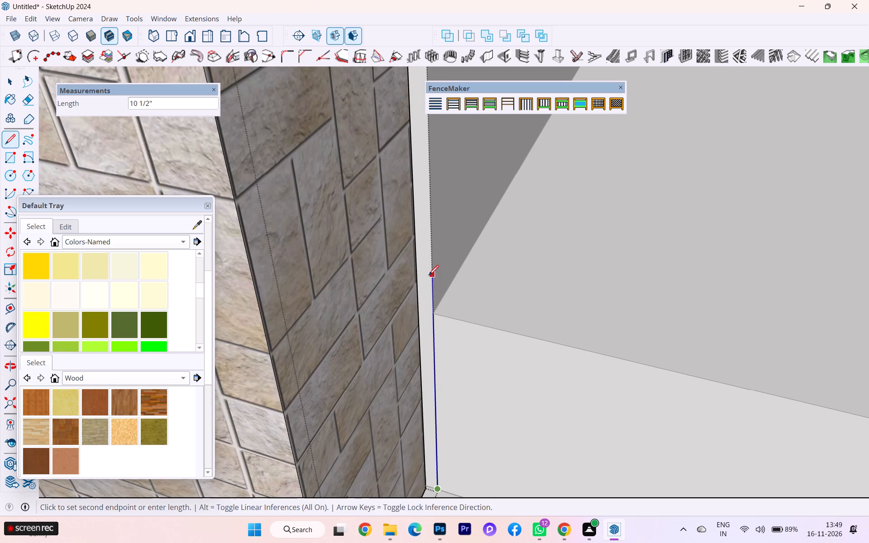
key("Escape")
Inside the steps' group, pull the lowest step's front face outward about 7 1/16", in line with the stone pillar's front.
scroll(467, 384, "up", 3)
scroll(464, 348, "down", 7)
scroll(456, 336, "up", 1)
scroll(453, 334, "down", 8)
scroll(372, 262, "up", 4)
scroll(372, 262, "down", 1)
scroll(330, 243, "down", 5)
scroll(325, 243, "up", 2)
scroll(325, 243, "down", 8)
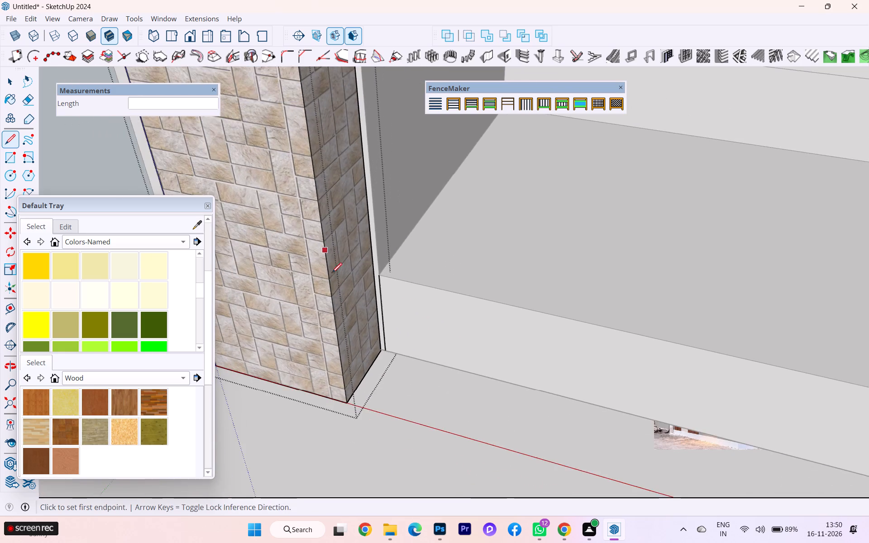
scroll(332, 273, "down", 8)
scroll(328, 282, "up", 1)
scroll(327, 282, "down", 11)
scroll(260, 266, "up", 1)
scroll(260, 266, "down", 2)
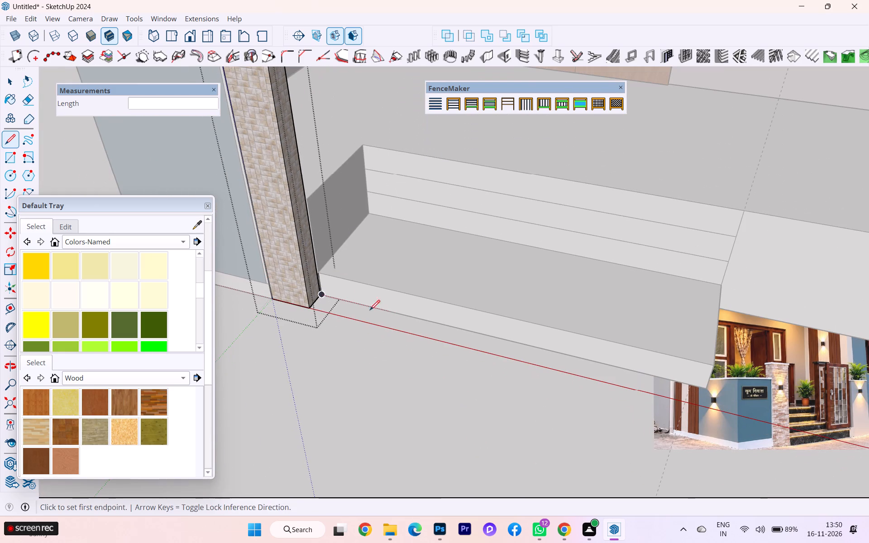
scroll(7, 79, "up", 3)
left_click(7, 79)
scroll(316, 263, "up", 2)
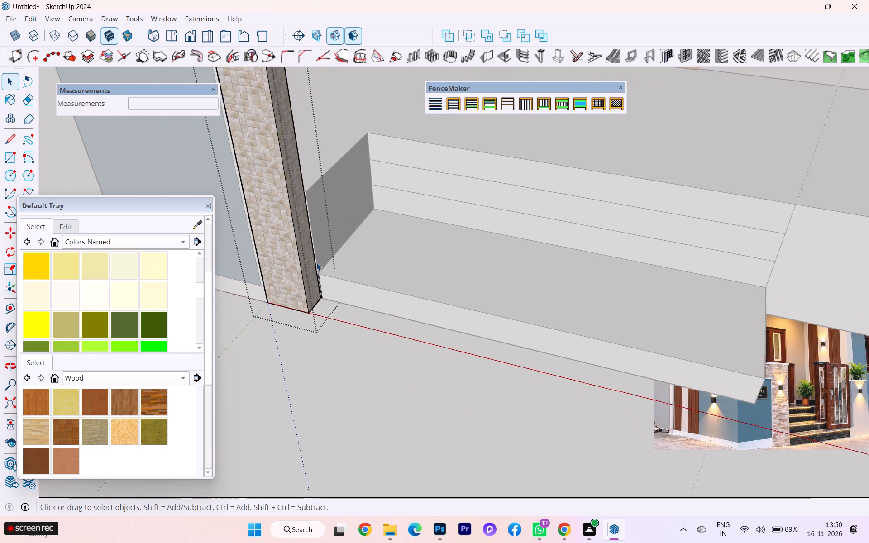
scroll(316, 263, "up", 1)
scroll(316, 263, "down", 1)
scroll(316, 263, "up", 5)
left_click(378, 300)
double_click(362, 312)
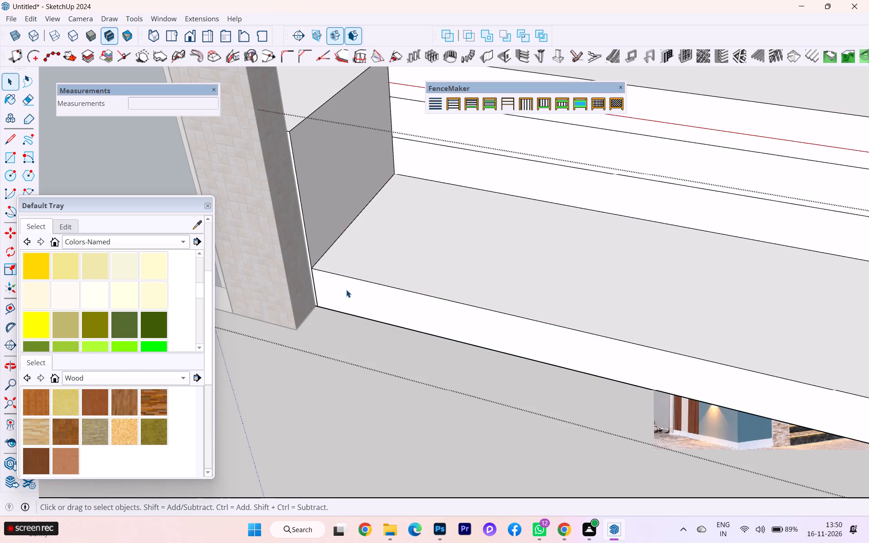
left_click(346, 290)
key("p")
left_click(343, 289)
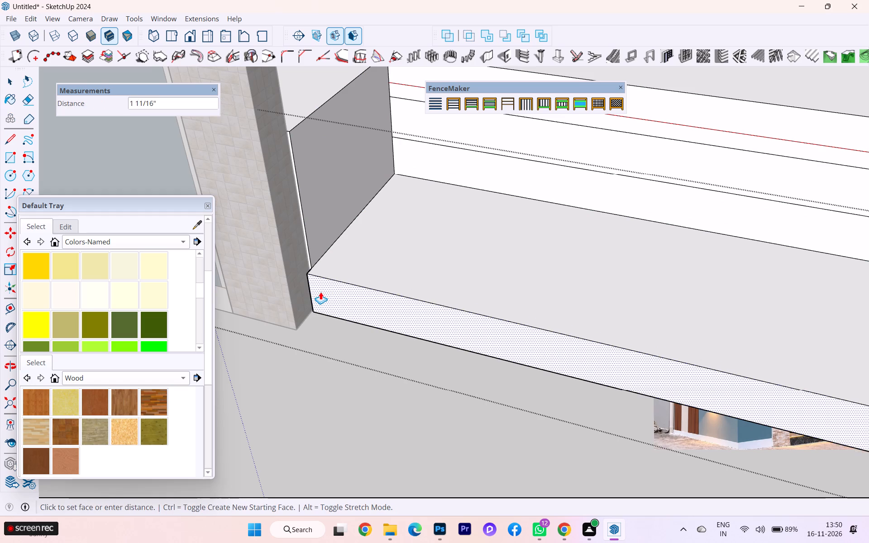
left_click(287, 271)
scroll(293, 252, "up", 4)
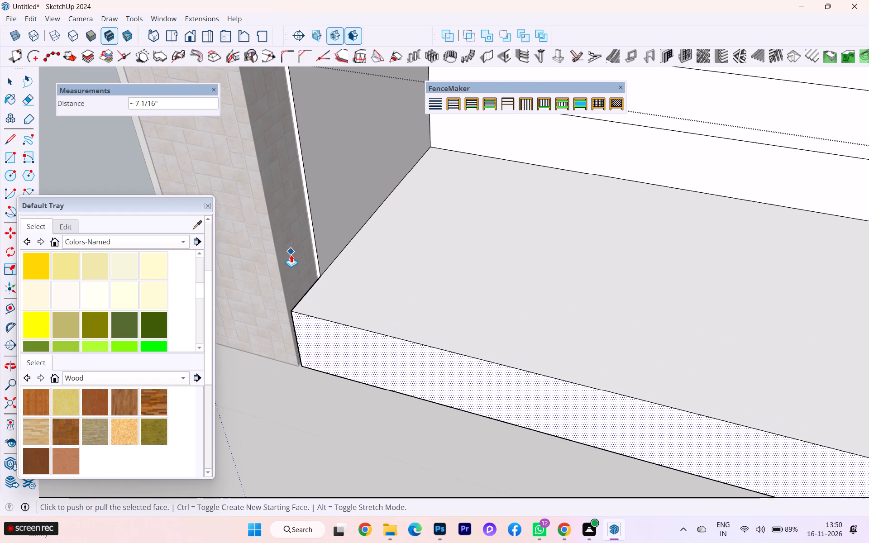
left_click(17, 77)
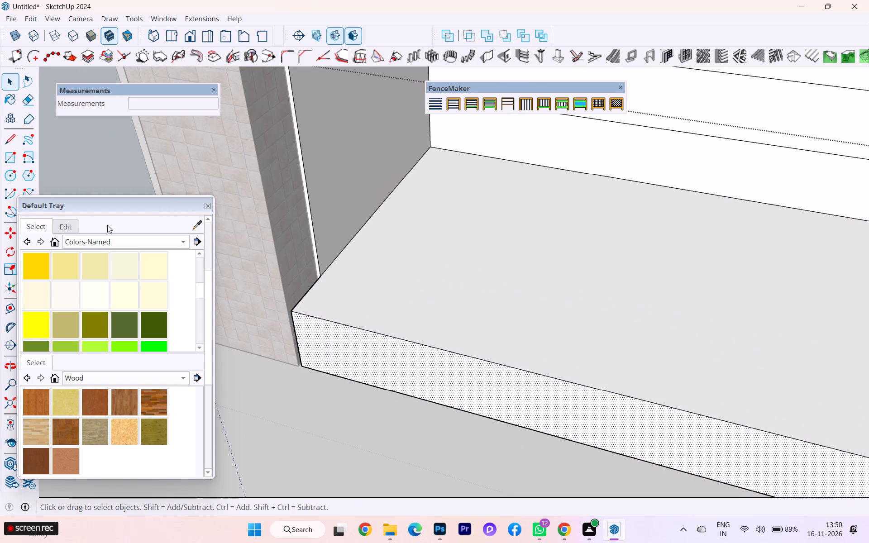
left_click(260, 386)
left_click(300, 255)
left_click(277, 400)
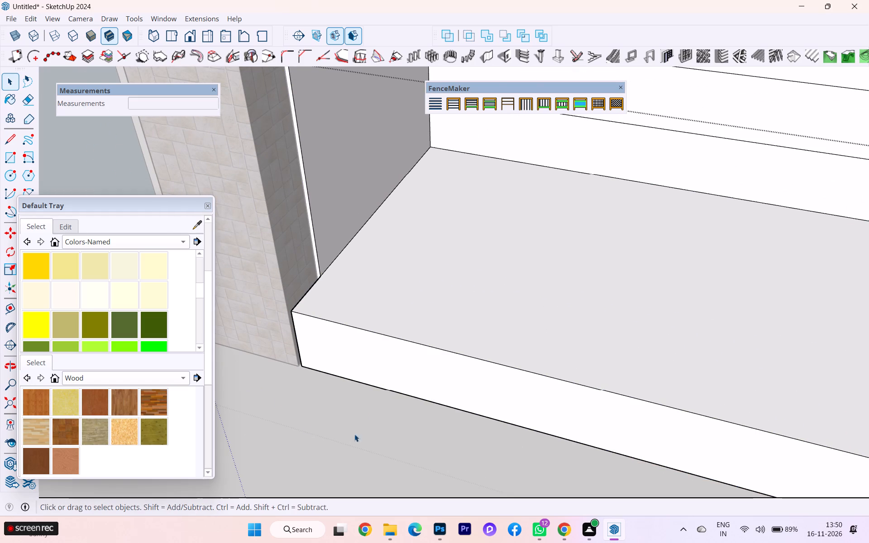
scroll(362, 412, "down", 3)
scroll(359, 403, "up", 3)
scroll(359, 402, "down", 5)
left_click(316, 421)
left_click(250, 456)
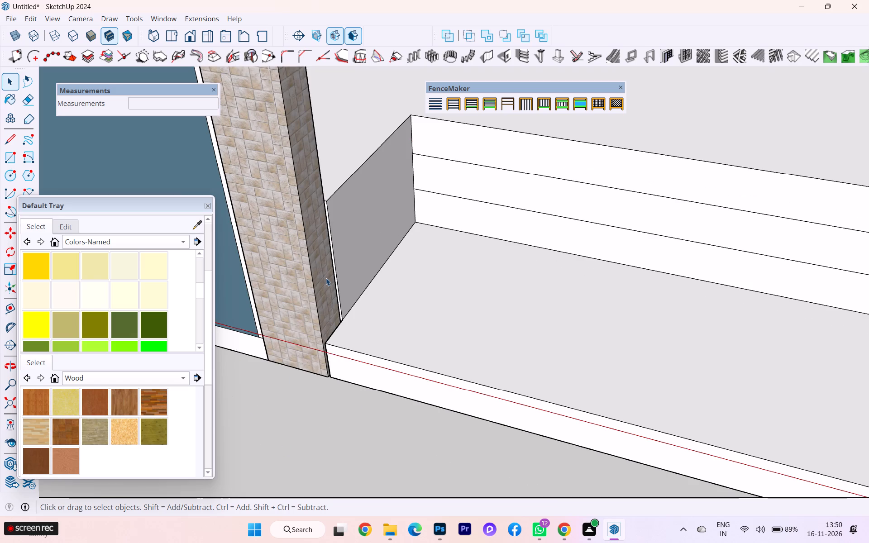
Inside the stone pillar's group, pull the face beside the steps outward 1/2" to close the gap.
double_click(326, 278)
left_click(321, 278)
scroll(321, 279, "up", 3)
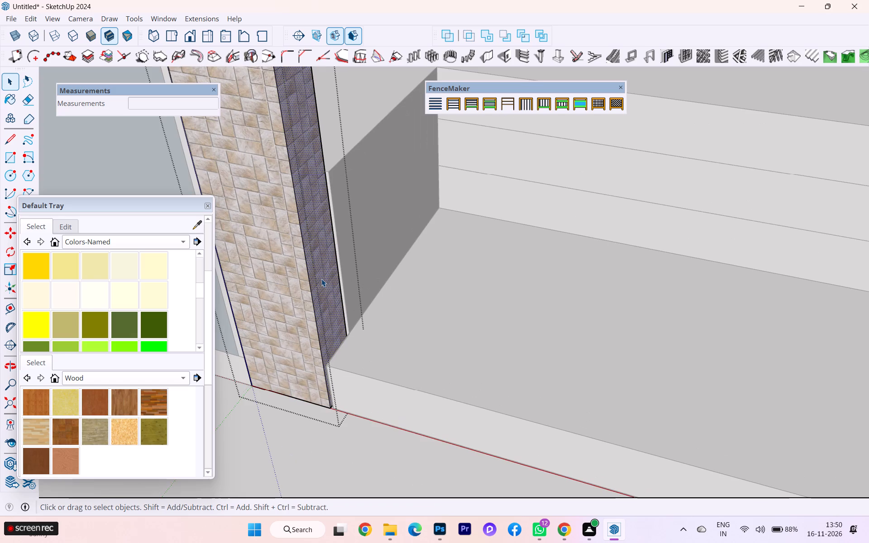
key("p")
left_click(321, 279)
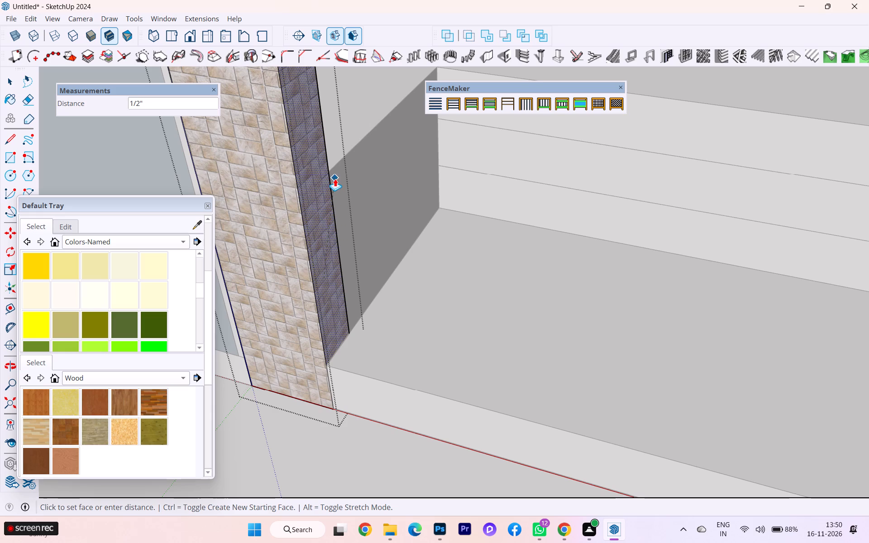
left_click(335, 175)
scroll(291, 300, "down", 3)
left_click(9, 76)
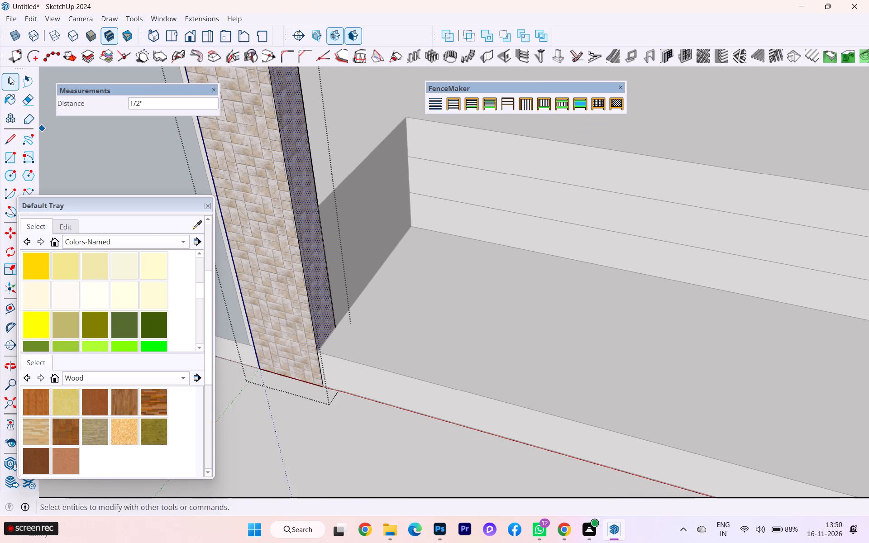
left_click(295, 406)
Inside the steps' group, paint the lowest step's tread with the pale cyan colour from Colors-Named.
scroll(272, 389, "down", 2)
middle_click_drag(266, 383, 359, 371)
scroll(238, 324, "down", 1)
scroll(236, 324, "up", 1)
scroll(235, 323, "down", 1)
scroll(232, 323, "up", 1)
scroll(232, 322, "down", 3)
scroll(165, 306, "up", 2)
scroll(164, 306, "down", 9)
scroll(356, 325, "up", 1)
scroll(373, 333, "down", 1)
scroll(322, 341, "down", 5)
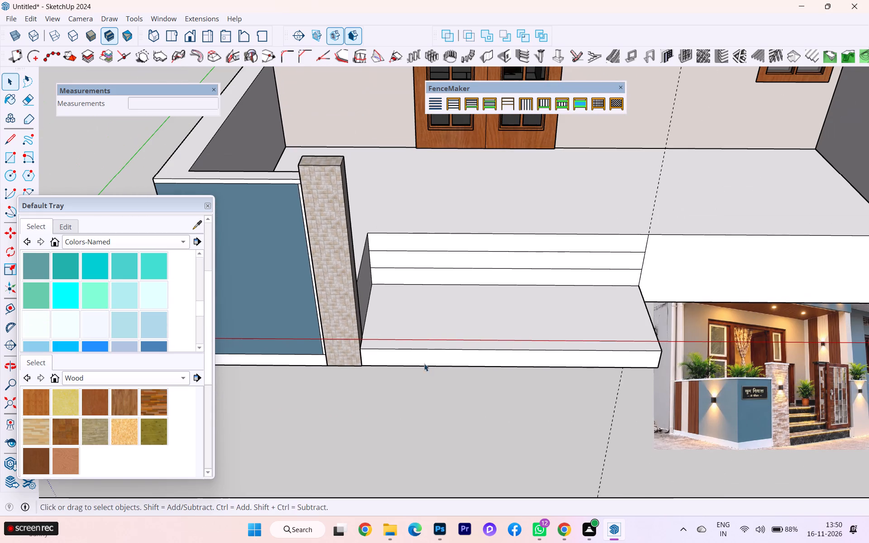
left_click(546, 339)
double_click(537, 341)
left_click(532, 333)
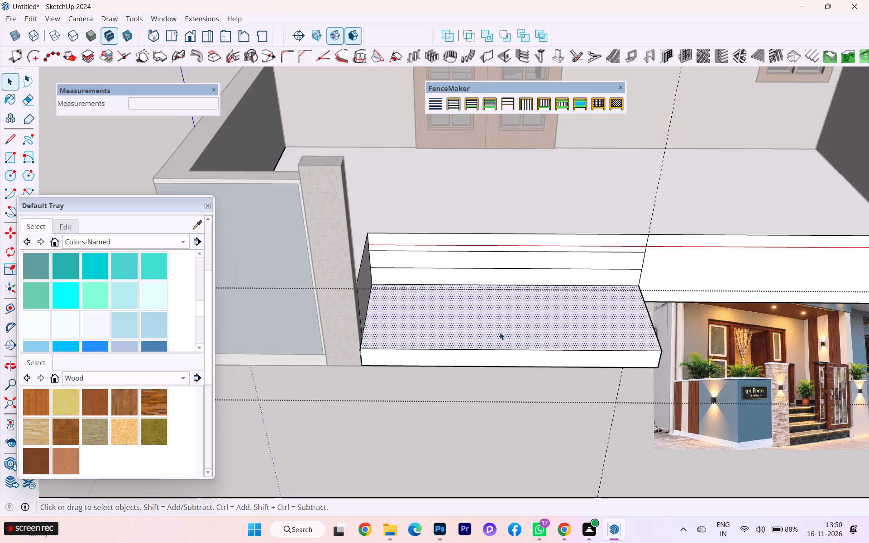
scroll(399, 333, "down", 1)
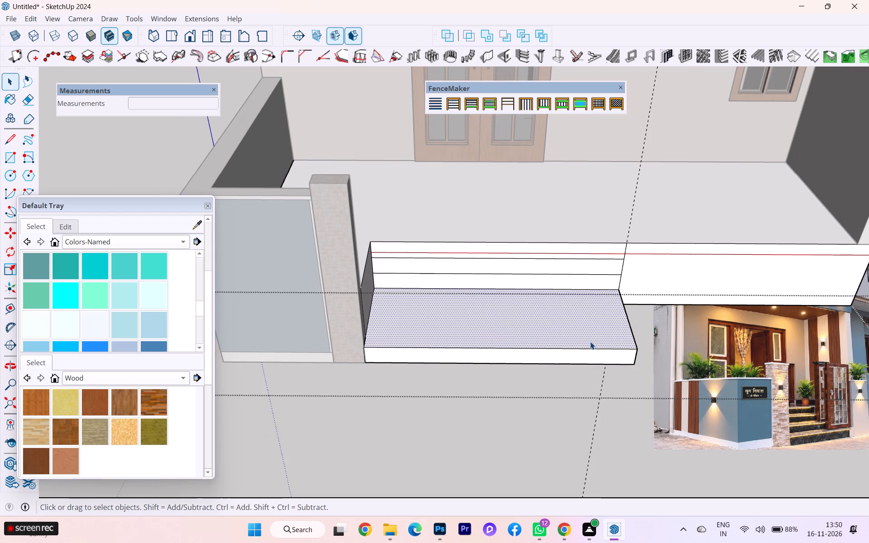
left_click_drag(145, 203, 793, 253)
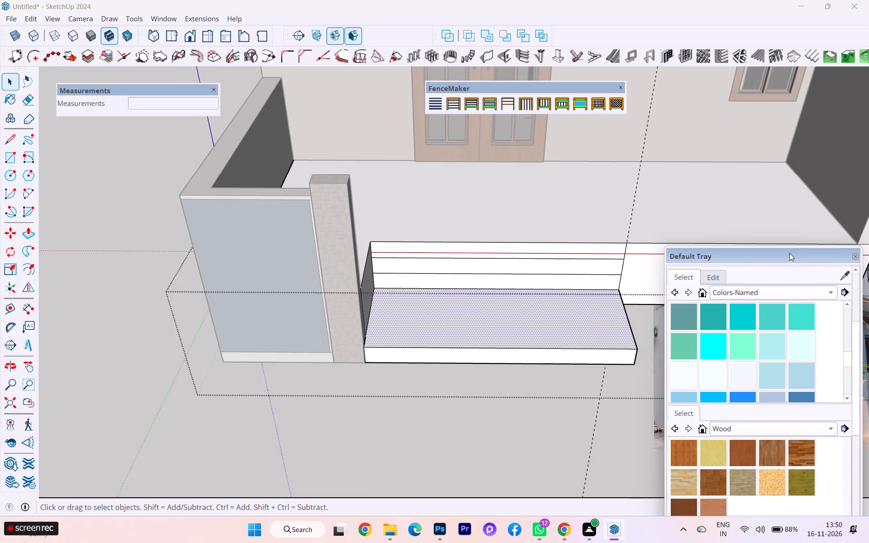
left_click_drag(749, 253, 314, 270)
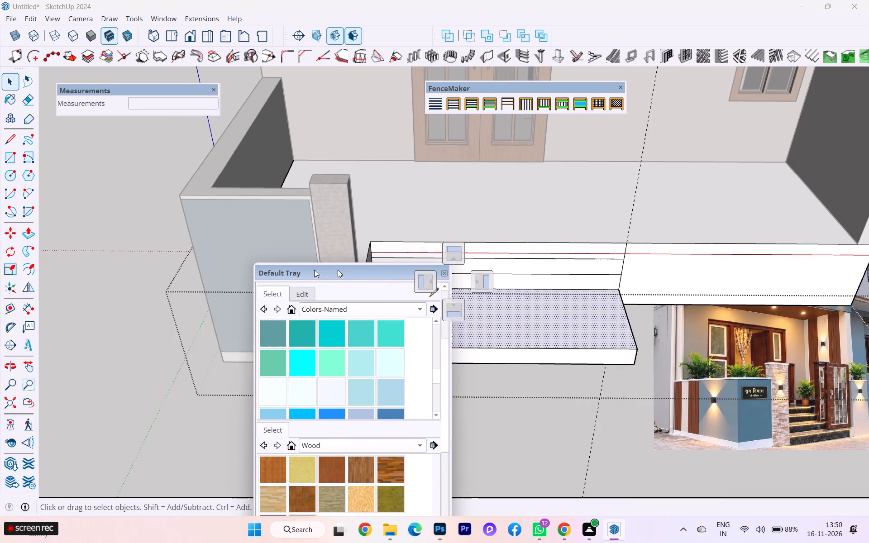
left_click_drag(314, 270, 189, 271)
left_click(239, 368)
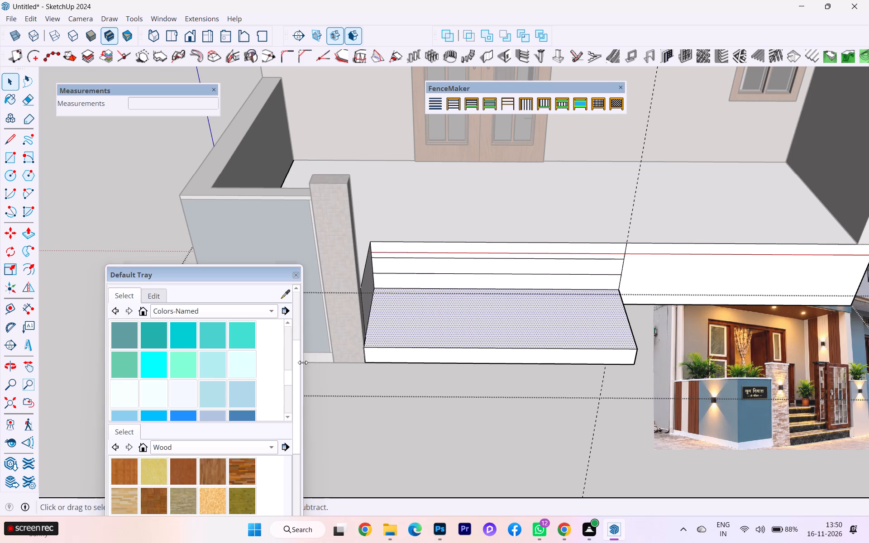
left_click(419, 333)
Recolour the tread's material by sampling the dark brown of the entrance steps in the reference photo, fine-tuning its brightness.
scroll(198, 329, "up", 5)
scroll(182, 342, "down", 3)
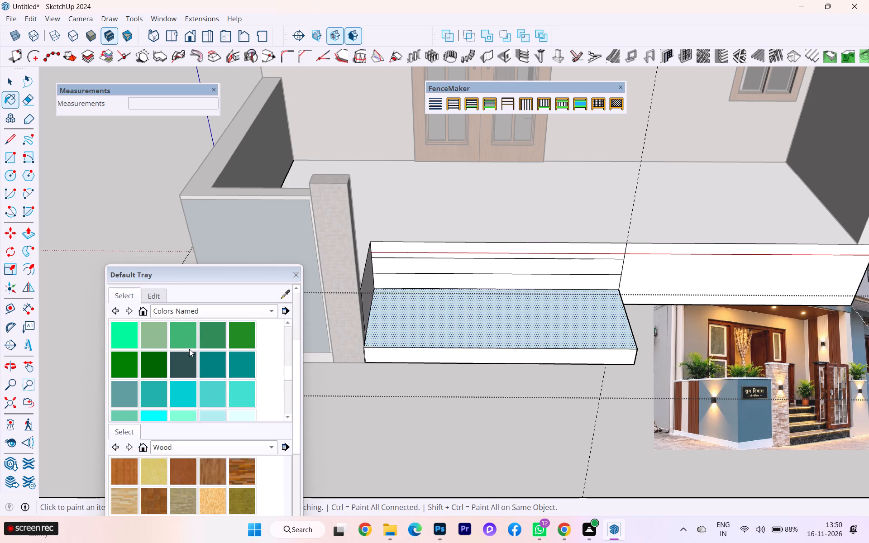
left_click(156, 297)
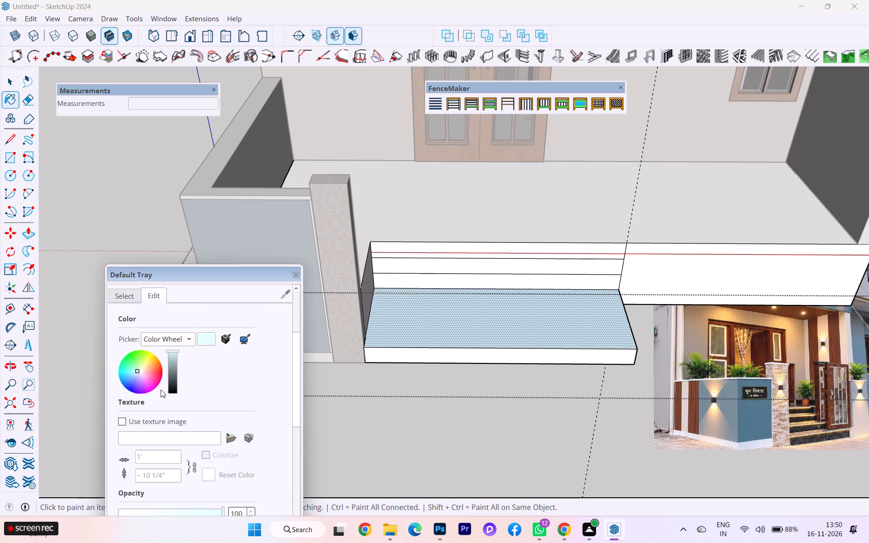
left_click(244, 338)
left_click(808, 433)
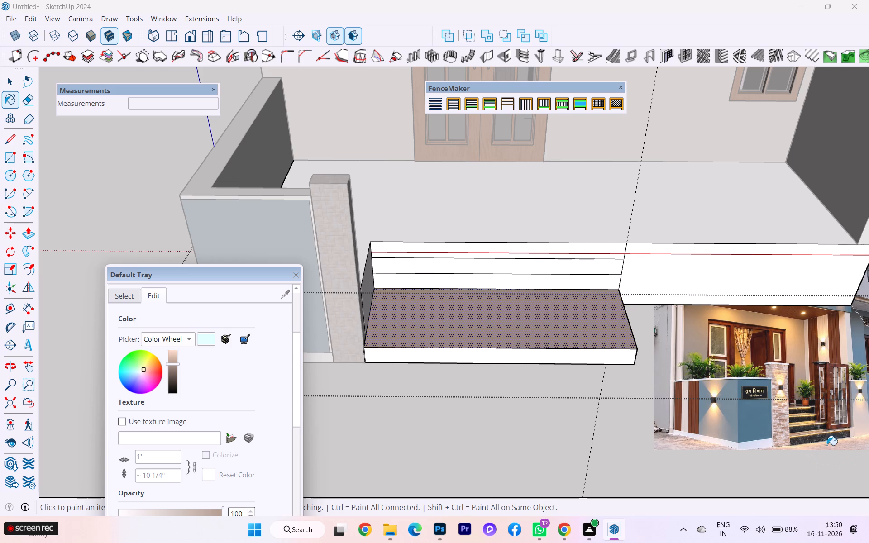
left_click(283, 293)
left_click(241, 338)
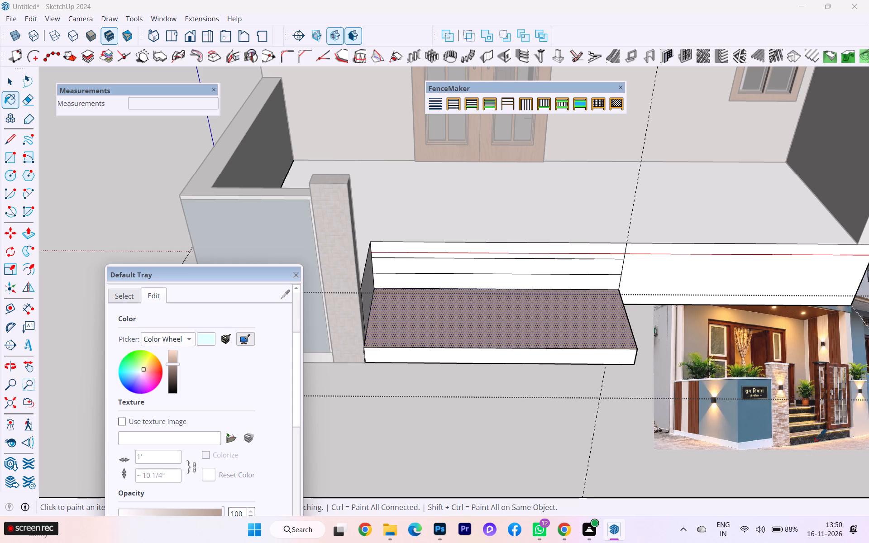
left_click(812, 436)
scroll(808, 438, "up", 4)
left_click(253, 342)
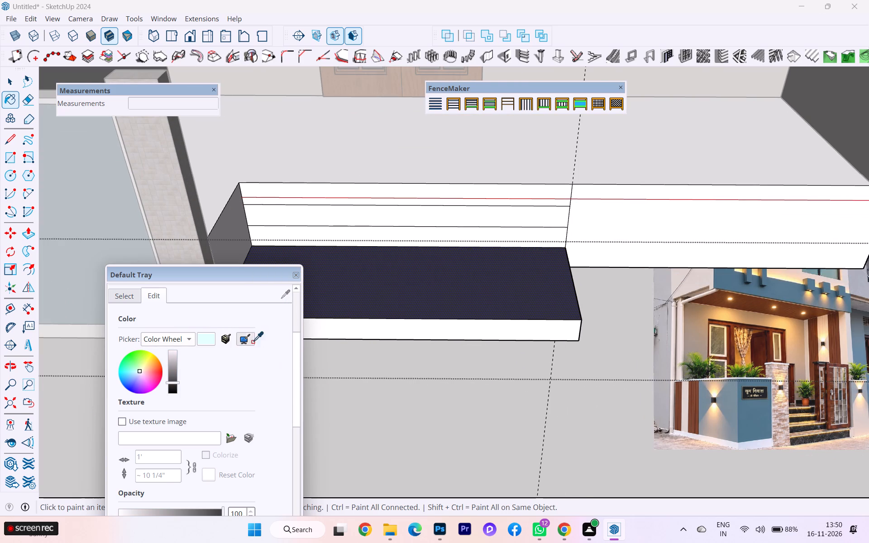
left_click(245, 341)
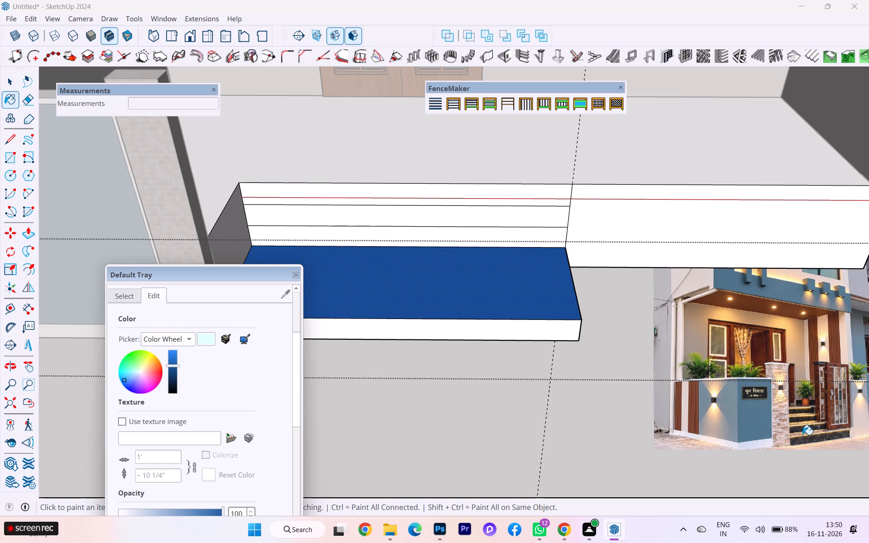
left_click(242, 341)
left_click(802, 437)
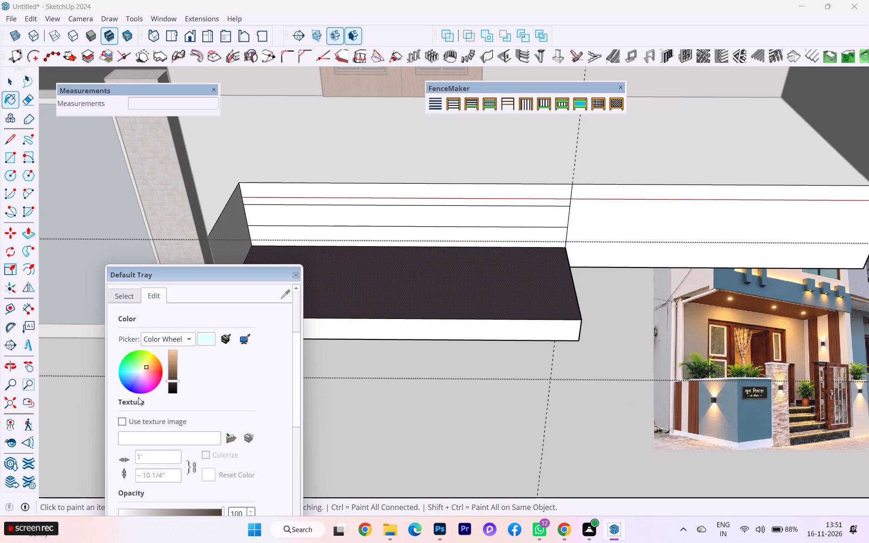
left_click(169, 380)
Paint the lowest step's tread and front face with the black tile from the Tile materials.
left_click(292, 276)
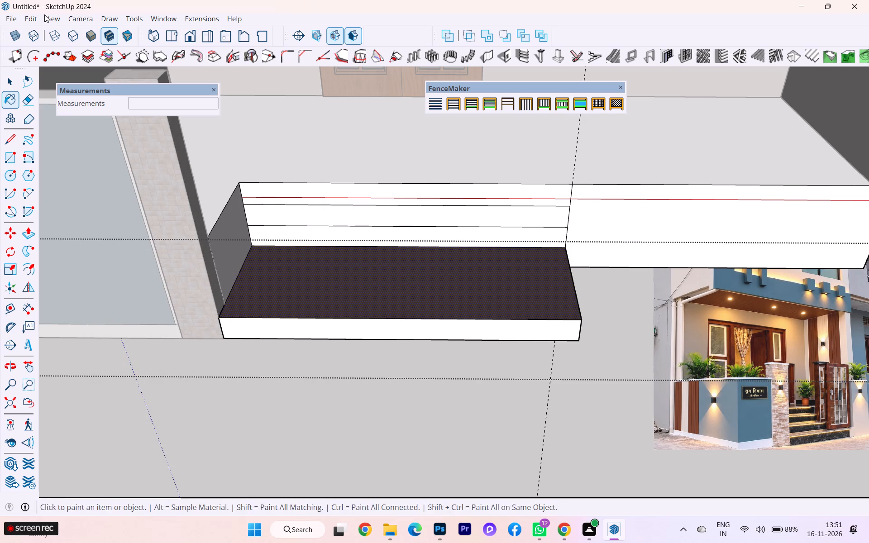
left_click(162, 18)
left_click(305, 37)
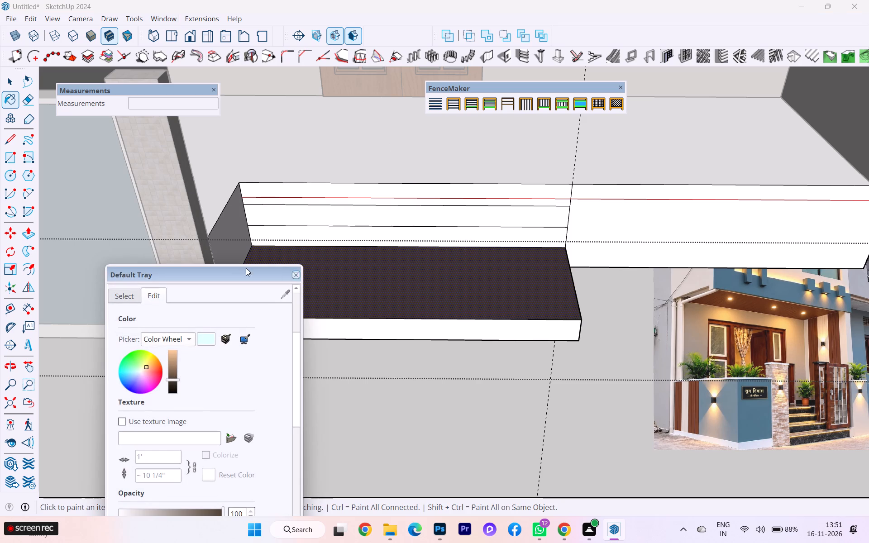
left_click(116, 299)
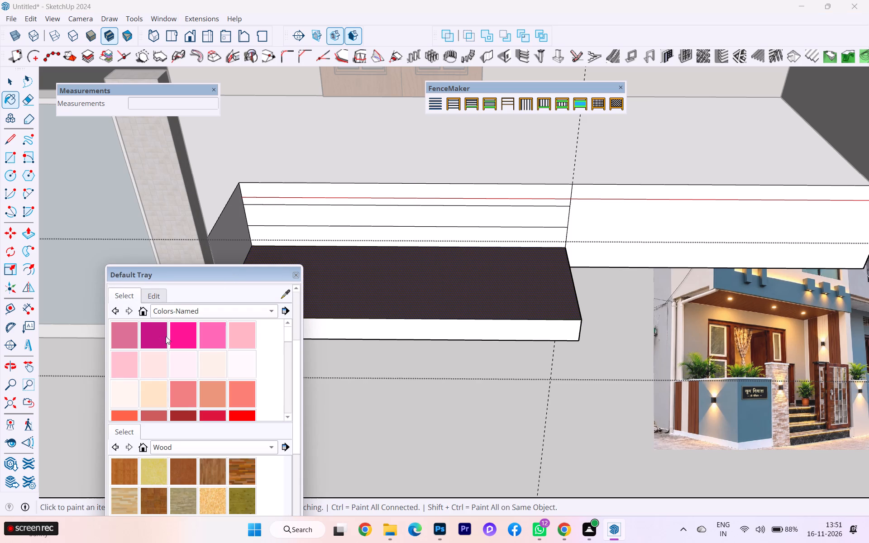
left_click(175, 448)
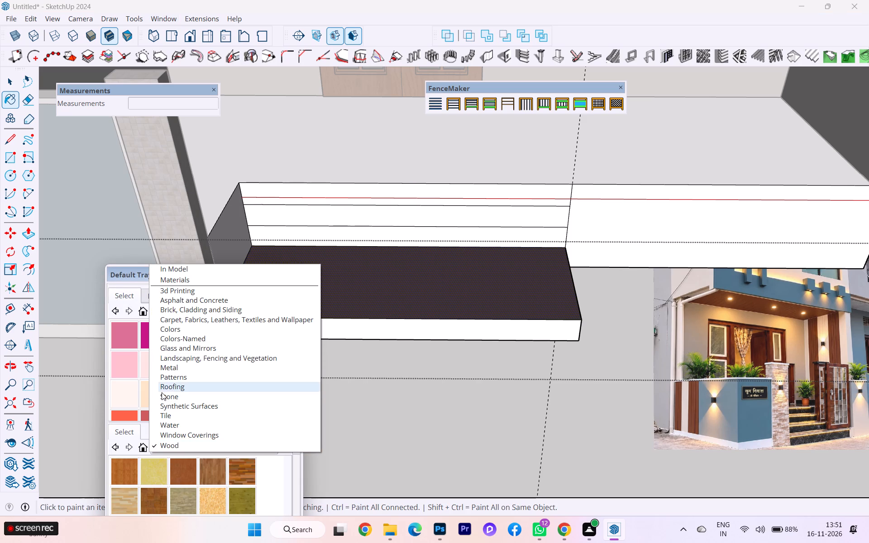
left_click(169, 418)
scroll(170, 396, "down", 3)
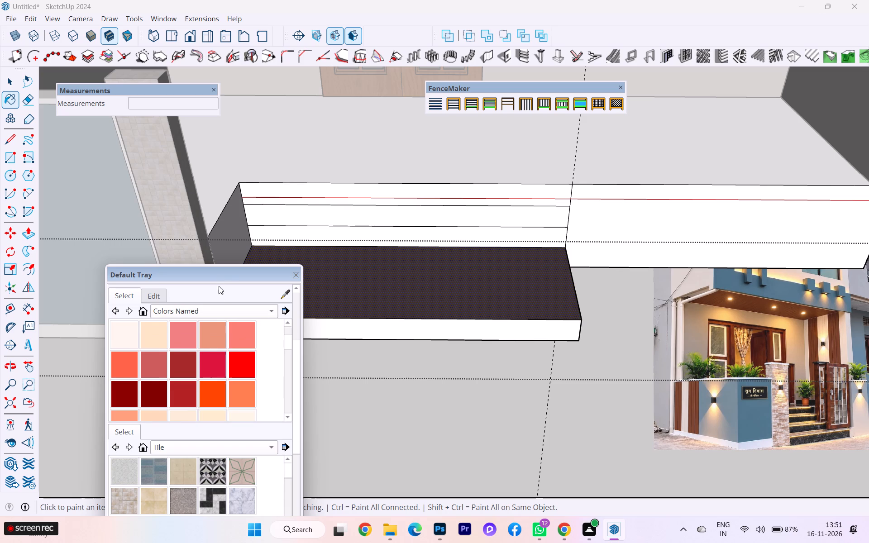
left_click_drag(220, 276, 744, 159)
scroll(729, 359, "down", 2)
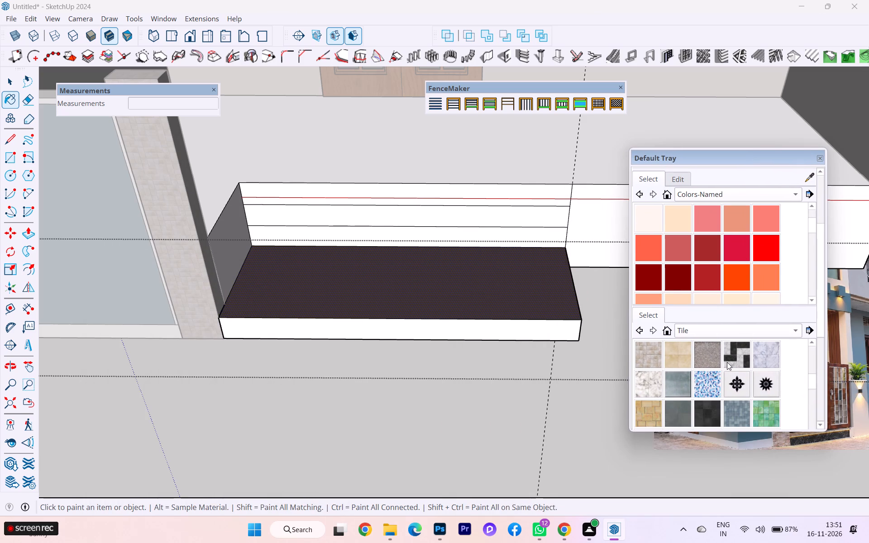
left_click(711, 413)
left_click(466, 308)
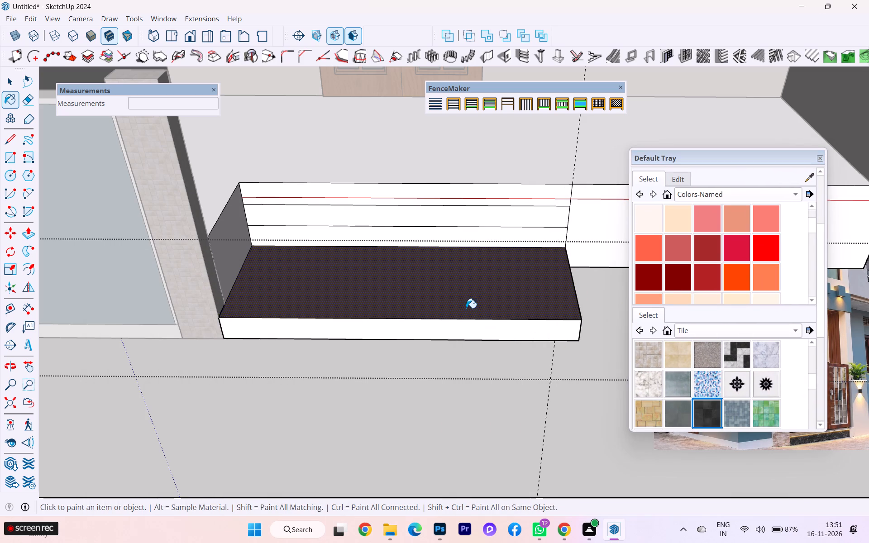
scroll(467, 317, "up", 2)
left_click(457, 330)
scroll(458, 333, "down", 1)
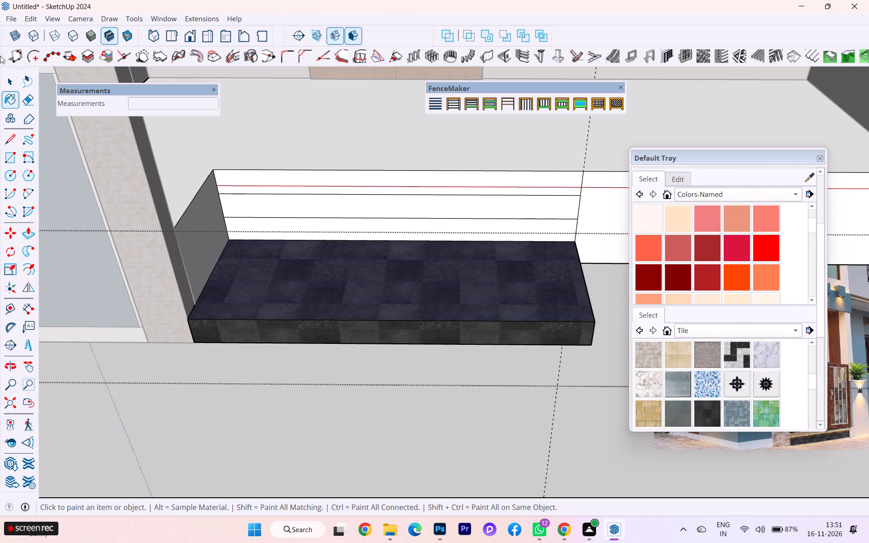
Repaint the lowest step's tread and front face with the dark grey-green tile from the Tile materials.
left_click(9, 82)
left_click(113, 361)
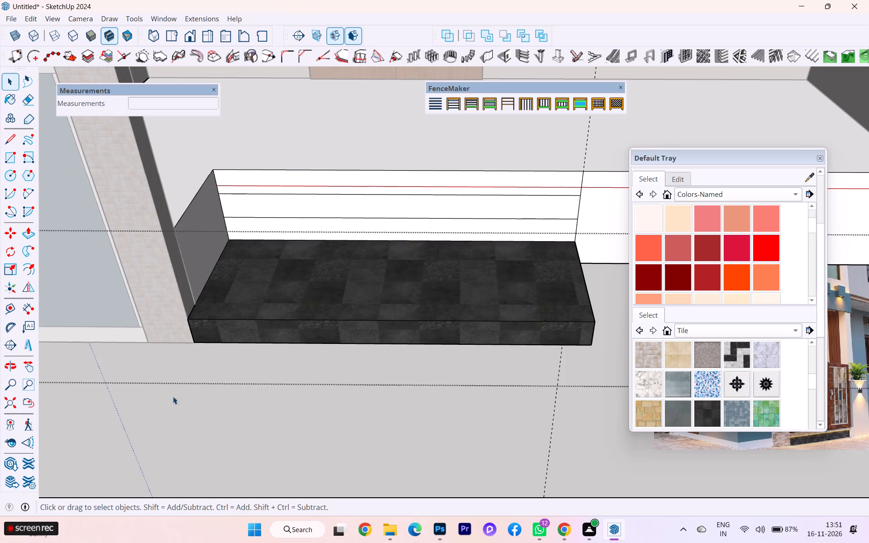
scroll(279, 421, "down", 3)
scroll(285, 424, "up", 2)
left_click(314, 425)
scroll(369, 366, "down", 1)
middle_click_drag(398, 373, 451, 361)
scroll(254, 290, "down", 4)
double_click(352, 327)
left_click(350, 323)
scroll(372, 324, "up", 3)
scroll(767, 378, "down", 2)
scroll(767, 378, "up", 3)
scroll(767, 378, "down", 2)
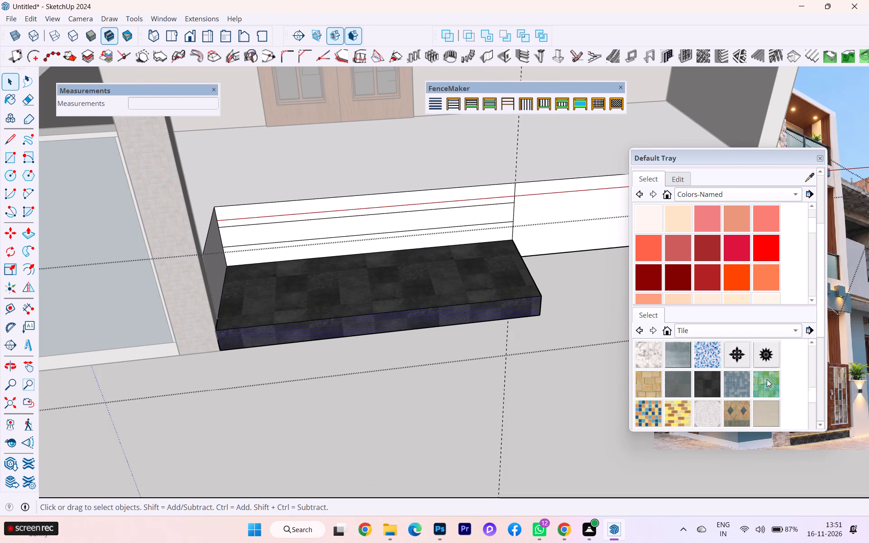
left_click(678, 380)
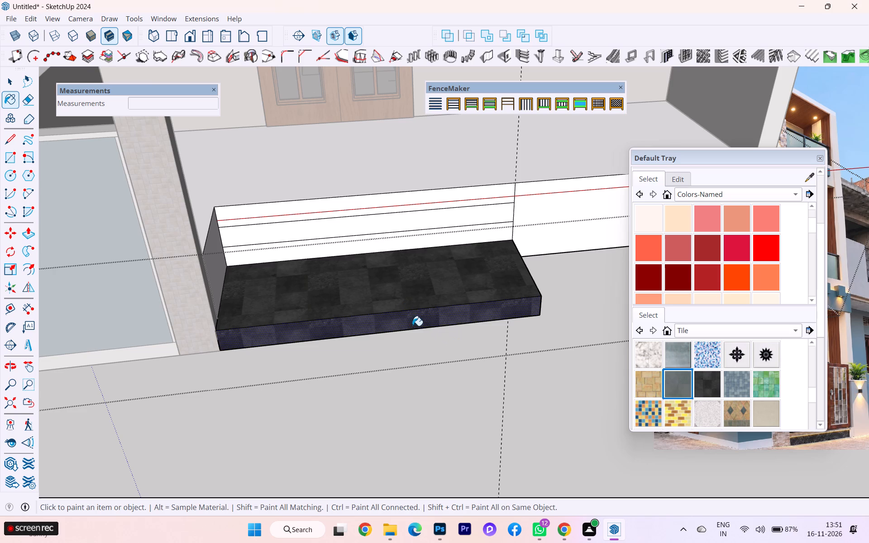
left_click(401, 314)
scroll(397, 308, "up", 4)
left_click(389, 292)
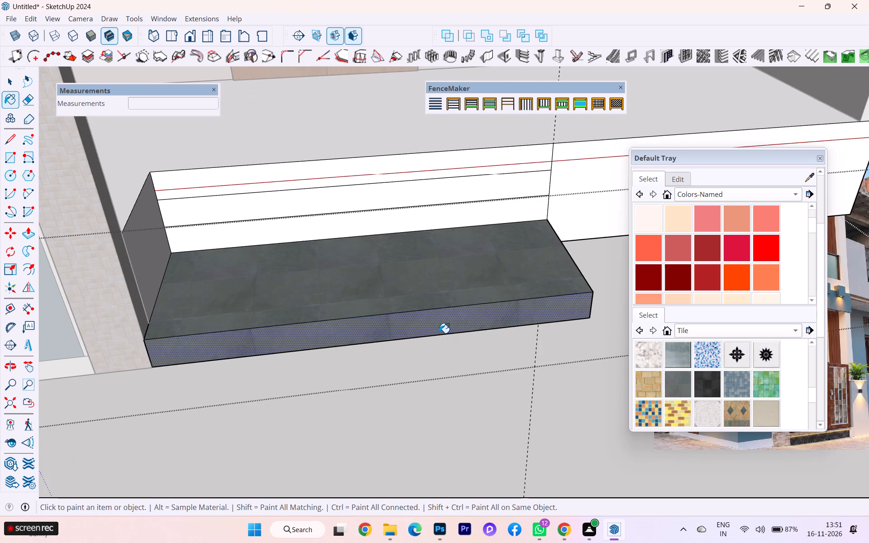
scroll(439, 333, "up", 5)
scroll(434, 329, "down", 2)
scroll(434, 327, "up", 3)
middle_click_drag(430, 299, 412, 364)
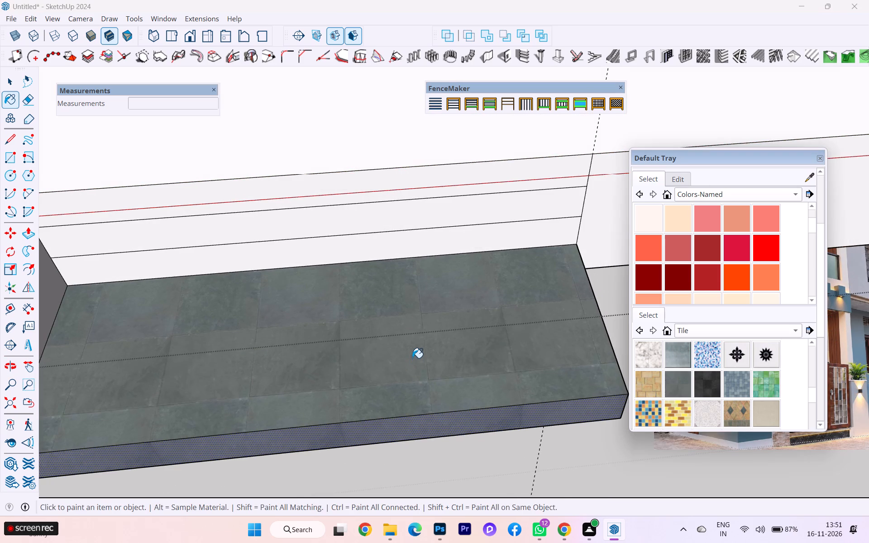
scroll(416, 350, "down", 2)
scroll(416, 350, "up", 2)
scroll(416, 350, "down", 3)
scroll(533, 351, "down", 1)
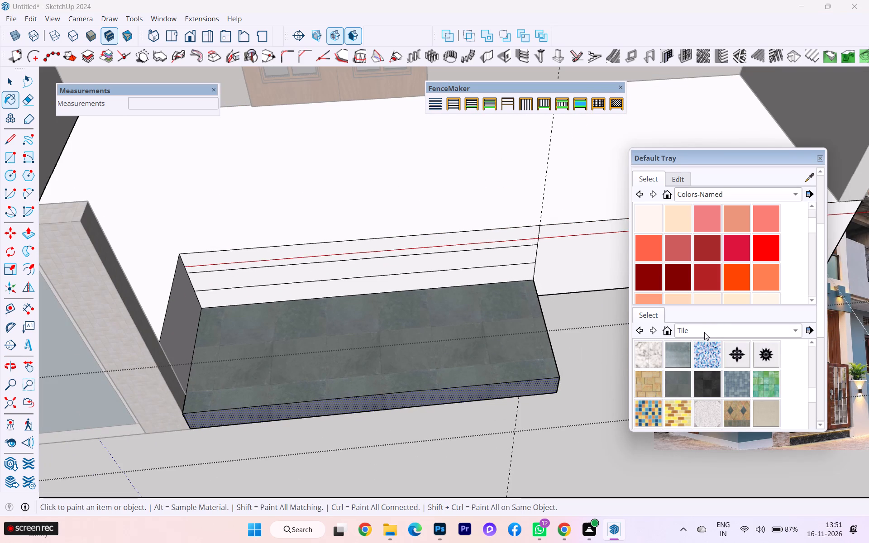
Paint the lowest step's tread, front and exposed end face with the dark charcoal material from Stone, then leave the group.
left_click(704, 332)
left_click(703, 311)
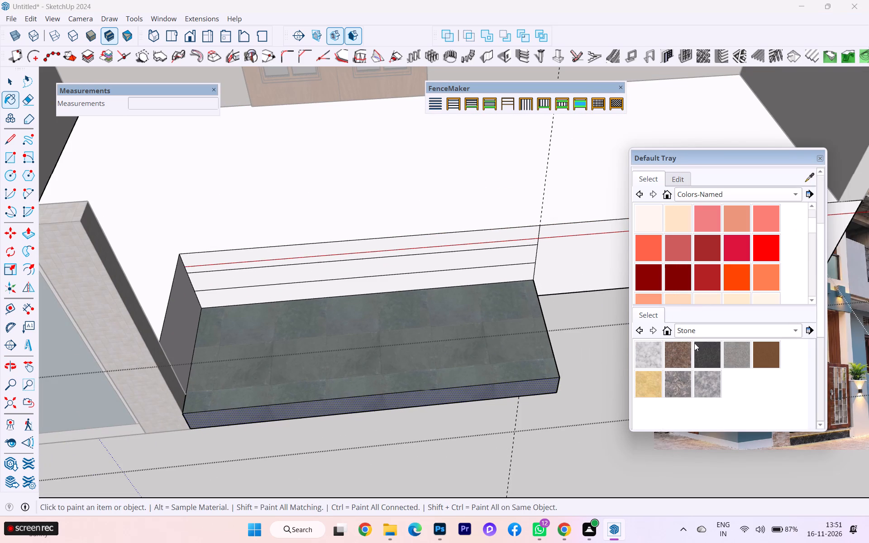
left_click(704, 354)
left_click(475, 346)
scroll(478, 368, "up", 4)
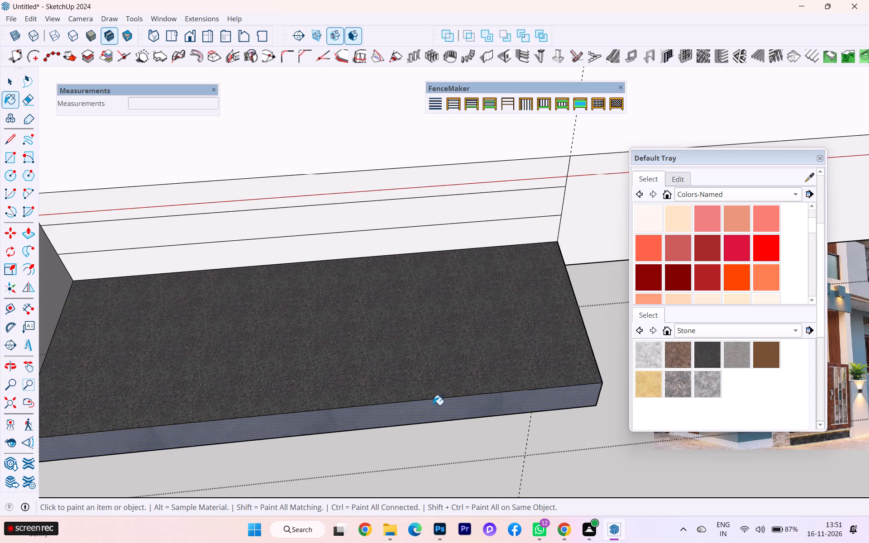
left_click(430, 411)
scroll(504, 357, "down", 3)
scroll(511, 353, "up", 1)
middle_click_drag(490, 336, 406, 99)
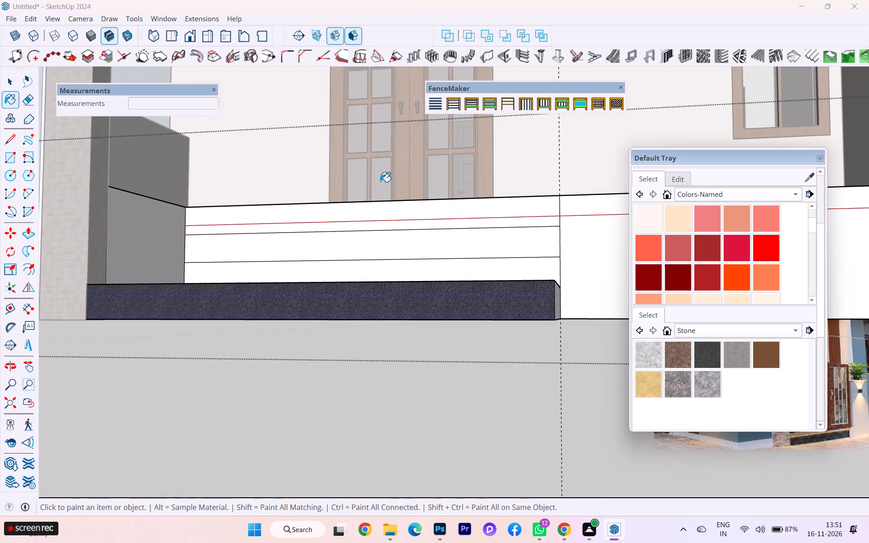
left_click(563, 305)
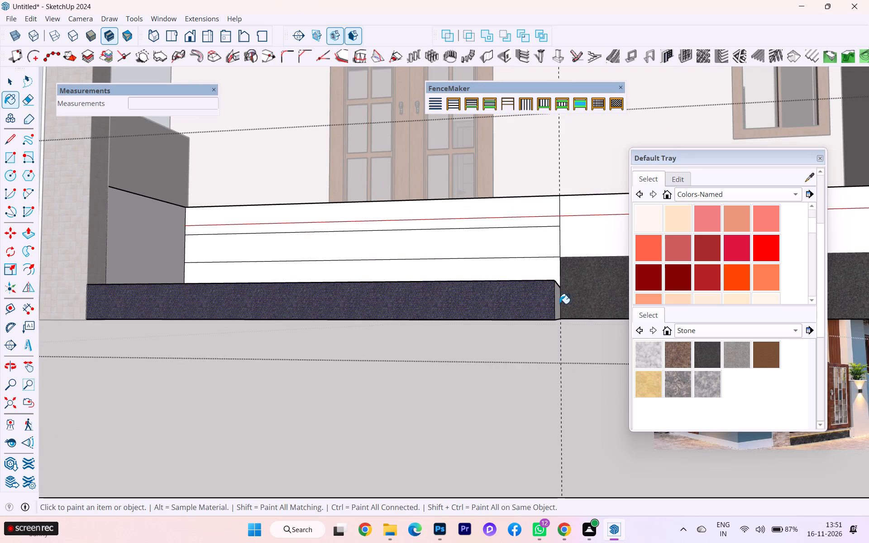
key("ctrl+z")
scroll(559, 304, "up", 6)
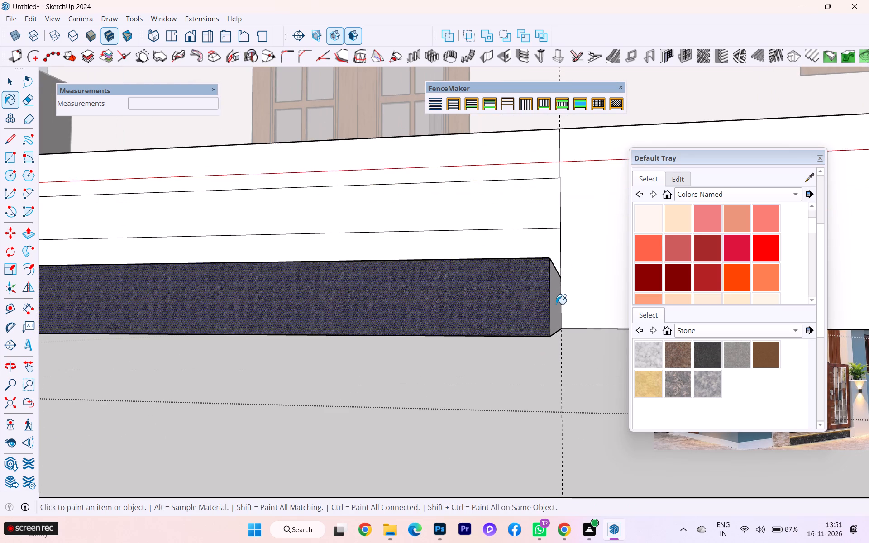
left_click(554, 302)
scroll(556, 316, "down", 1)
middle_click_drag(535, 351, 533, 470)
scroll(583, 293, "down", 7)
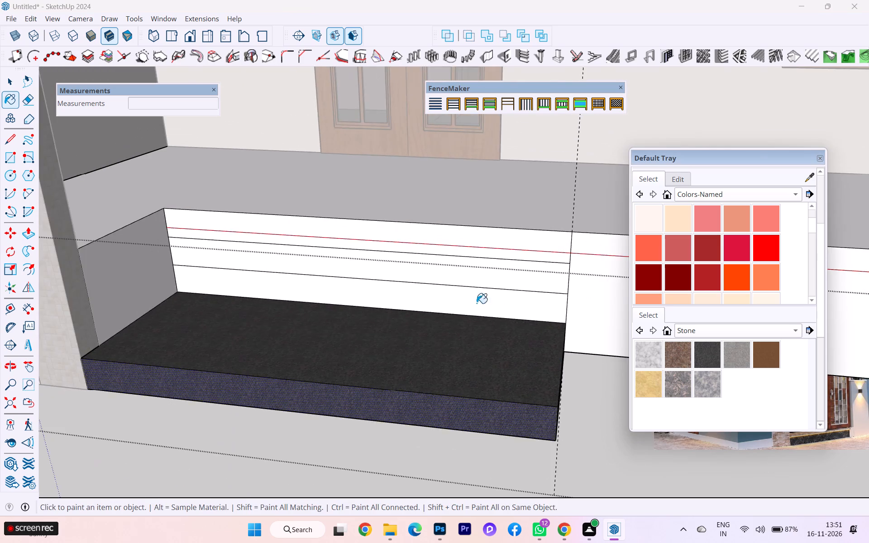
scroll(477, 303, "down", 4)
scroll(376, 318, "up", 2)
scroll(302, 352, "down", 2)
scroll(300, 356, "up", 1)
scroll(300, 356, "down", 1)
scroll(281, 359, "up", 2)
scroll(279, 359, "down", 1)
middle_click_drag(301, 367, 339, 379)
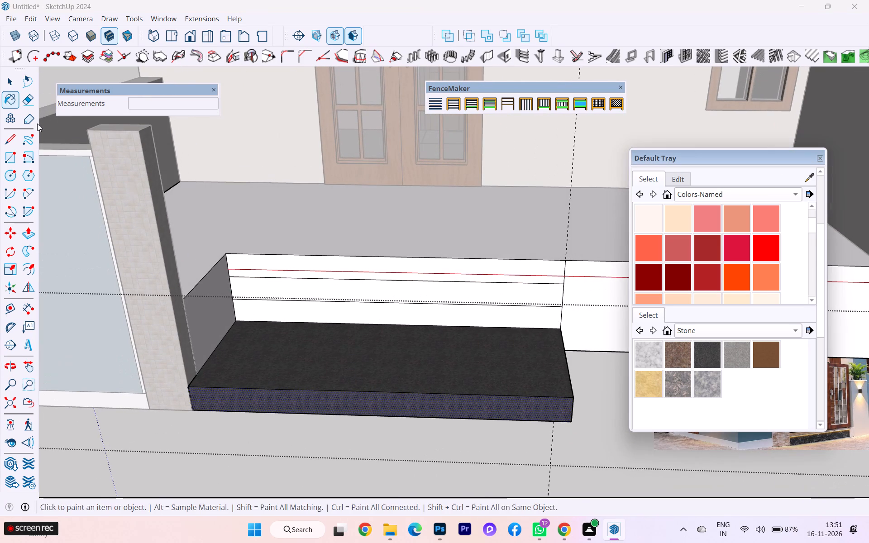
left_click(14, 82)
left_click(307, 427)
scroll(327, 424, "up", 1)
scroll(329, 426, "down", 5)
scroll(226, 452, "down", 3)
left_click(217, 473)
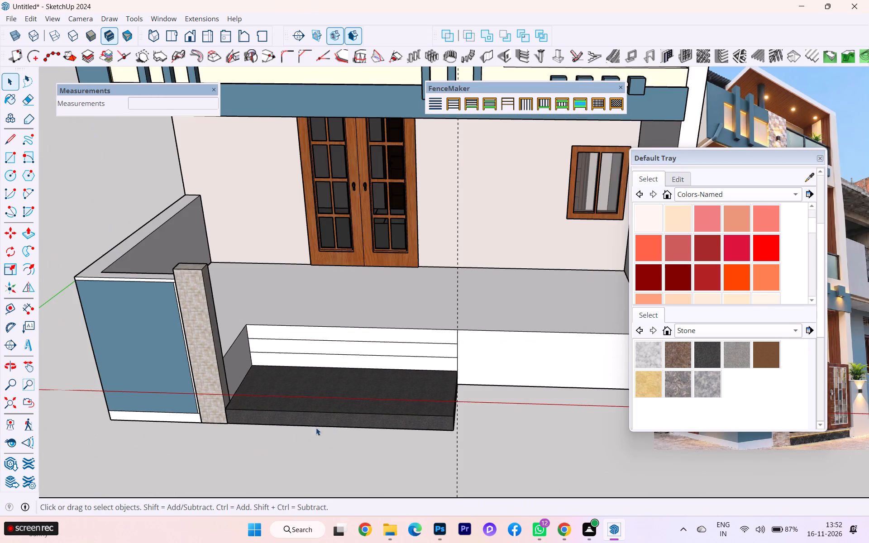
Inside the steps' group, pull the second step's front face outward about 3' 1", leaving a narrow tread on the lowest step.
scroll(320, 405, "up", 3)
scroll(315, 388, "down", 2)
scroll(314, 386, "up", 2)
middle_click_drag(331, 397, 370, 428)
scroll(361, 417, "up", 1)
left_click(313, 386)
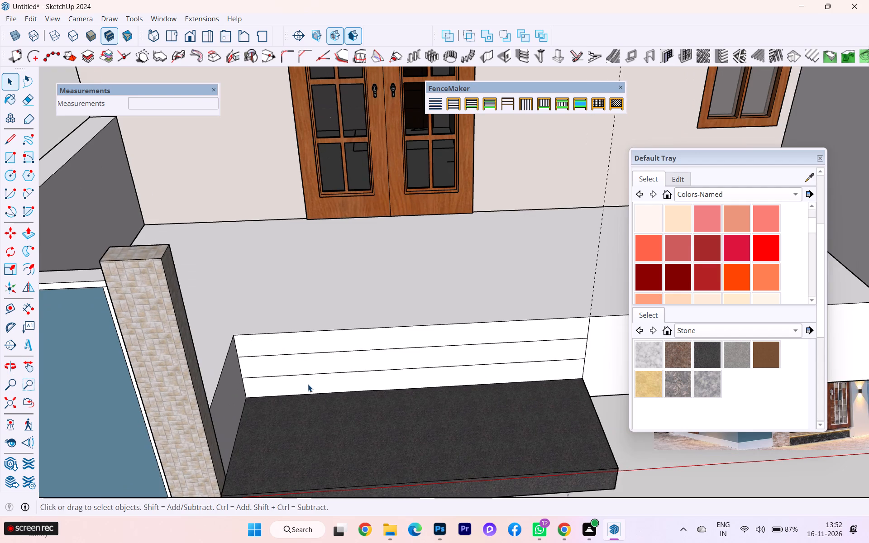
double_click(306, 383)
left_click(291, 387)
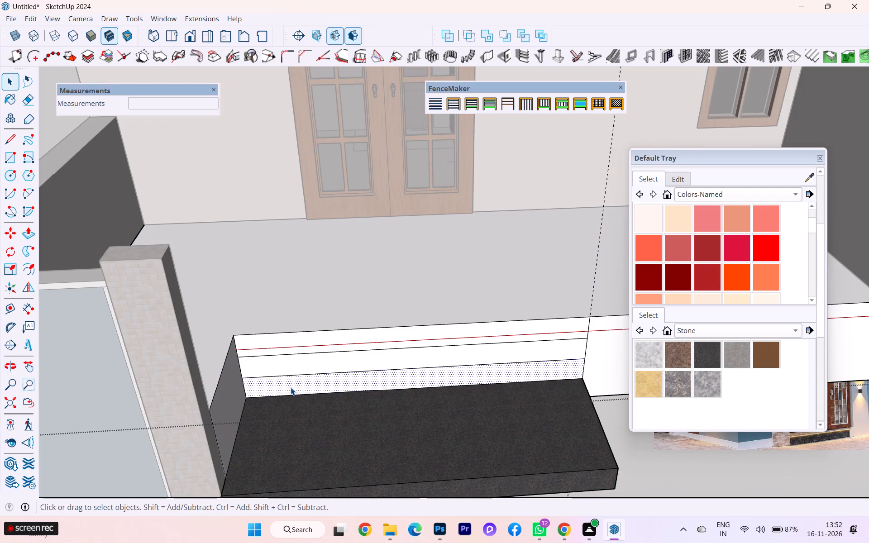
key("p")
key("Return")
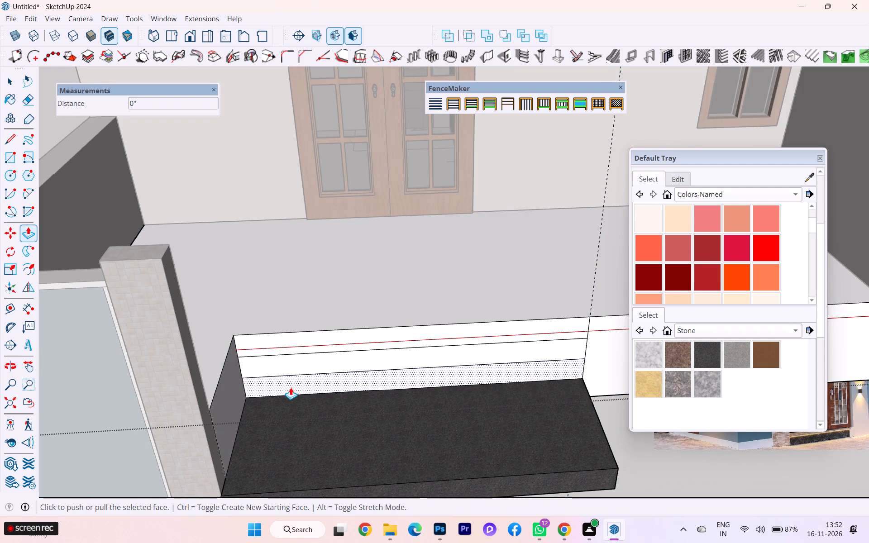
left_click(291, 387)
scroll(265, 405, "down", 4)
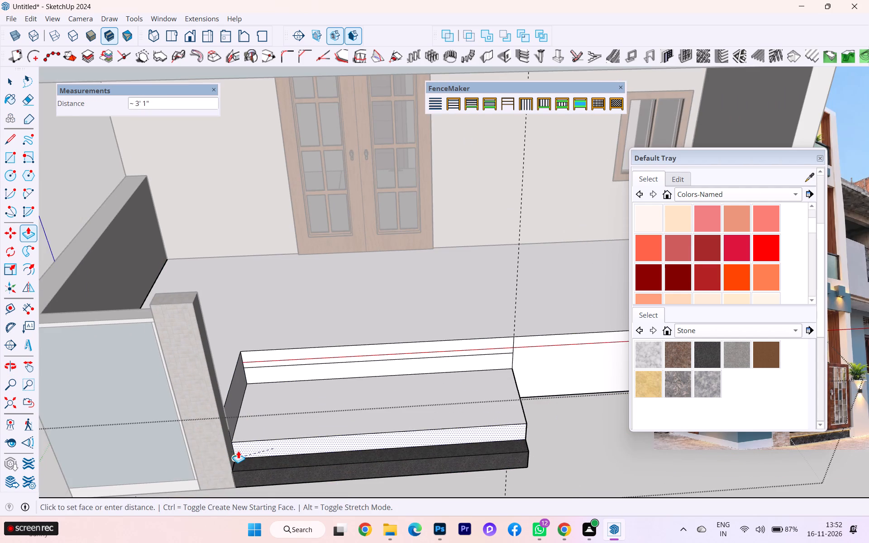
scroll(238, 451, "up", 4)
scroll(238, 451, "down", 1)
scroll(238, 451, "up", 1)
left_click(244, 451)
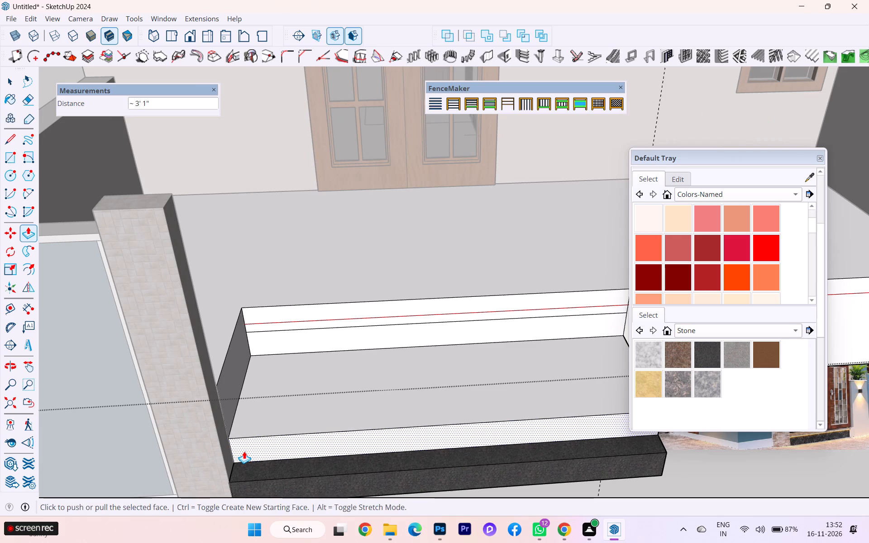
middle_click_drag(241, 456, 131, 436)
scroll(162, 432, "down", 2)
scroll(162, 433, "up", 1)
scroll(163, 437, "down", 1)
middle_click_drag(179, 454, 215, 466)
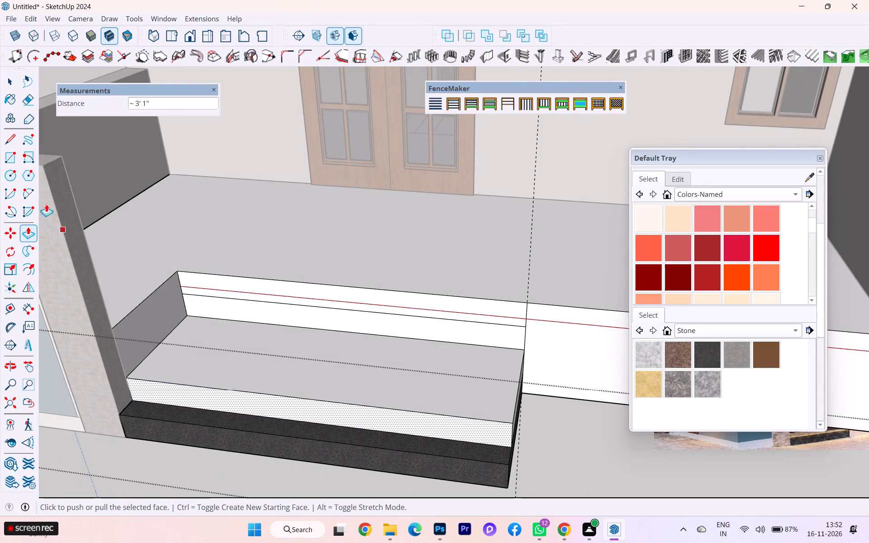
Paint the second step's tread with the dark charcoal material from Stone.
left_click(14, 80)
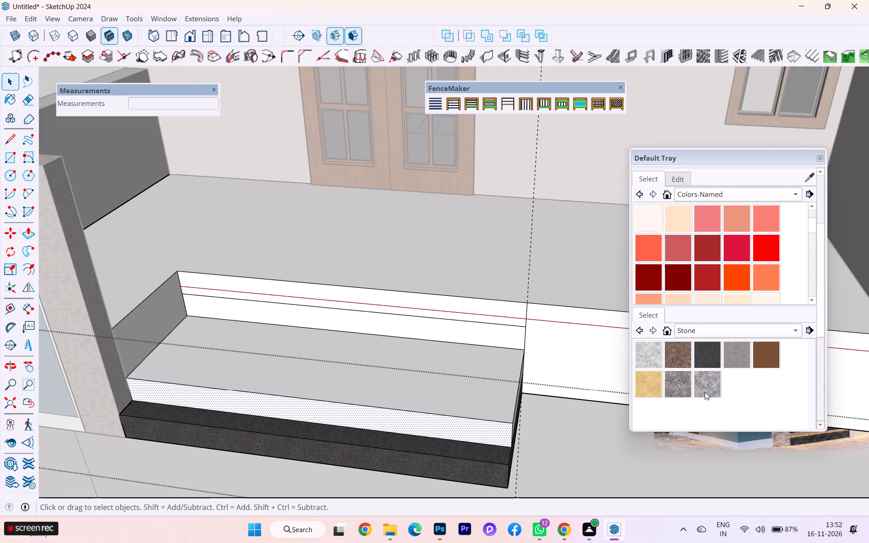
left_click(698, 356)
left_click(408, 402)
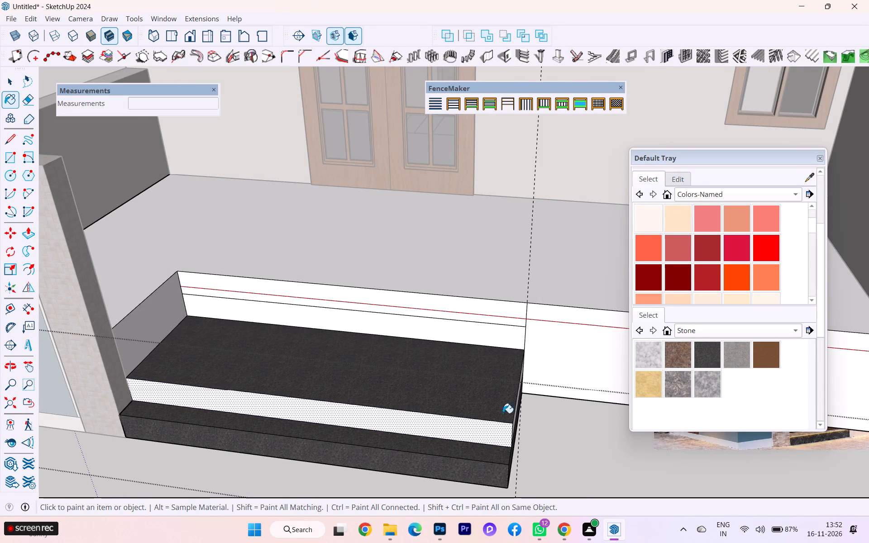
Paint both steps' treads and front faces, plus the lowest step's exposed end, with the mottled brown-grey material from Stone.
left_click(682, 382)
left_click(425, 420)
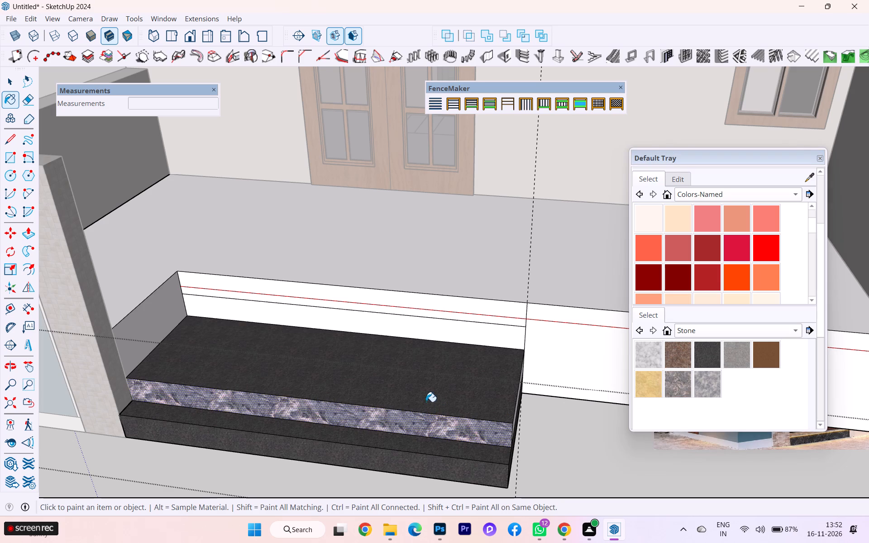
left_click(426, 402)
scroll(433, 411, "down", 2)
left_click(396, 441)
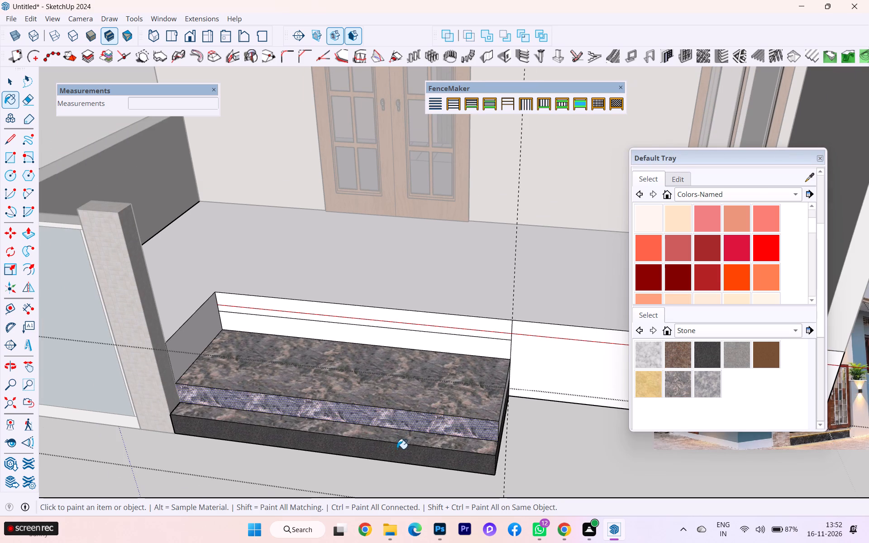
left_click(396, 454)
middle_click_drag(467, 445, 403, 426)
scroll(428, 420, "up", 2)
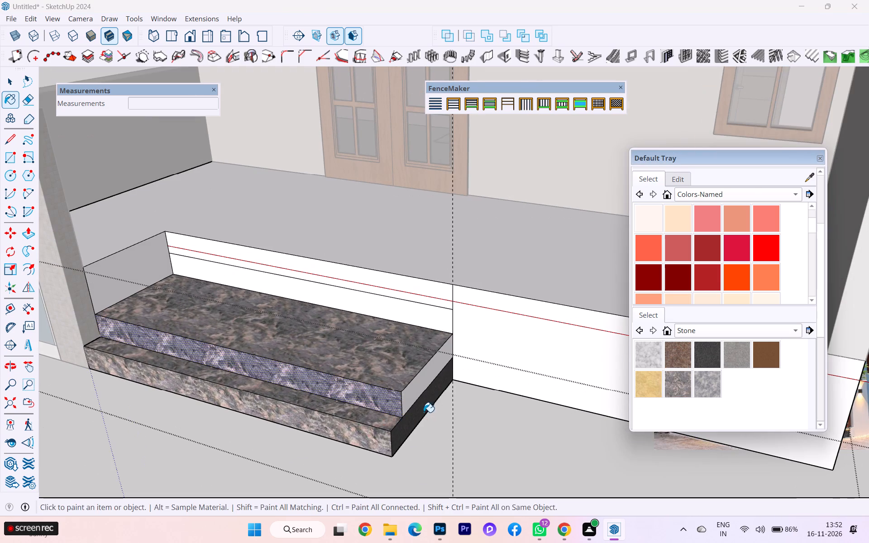
left_click(424, 412)
Examine the stone-finished steps from several angles and in the context of the whole facade.
scroll(333, 423, "down", 1)
middle_click_drag(334, 420, 362, 213)
middle_click_drag(379, 256, 411, 423)
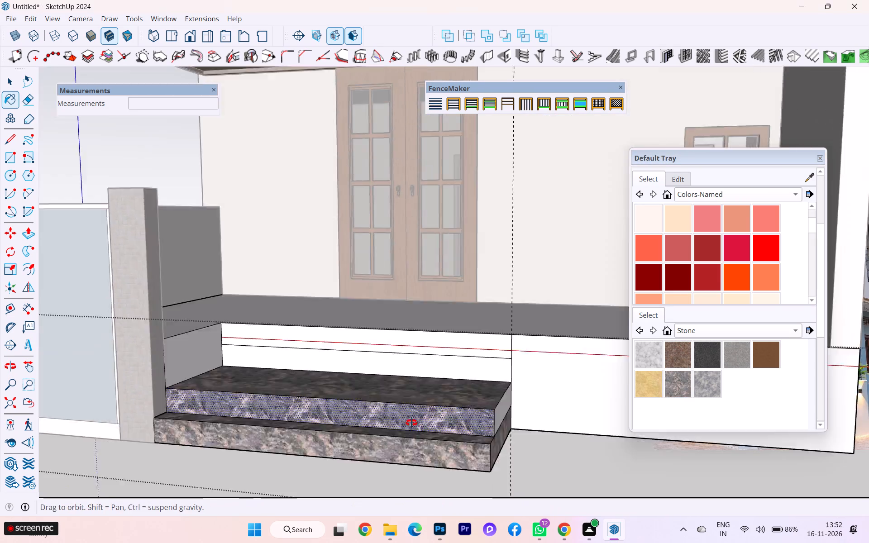
middle_click_drag(411, 423, 429, 473)
scroll(357, 370, "down", 5)
scroll(307, 387, "up", 1)
scroll(307, 390, "down", 1)
scroll(343, 452, "down", 1)
scroll(310, 323, "down", 2)
scroll(291, 332, "up", 1)
scroll(285, 336, "down", 1)
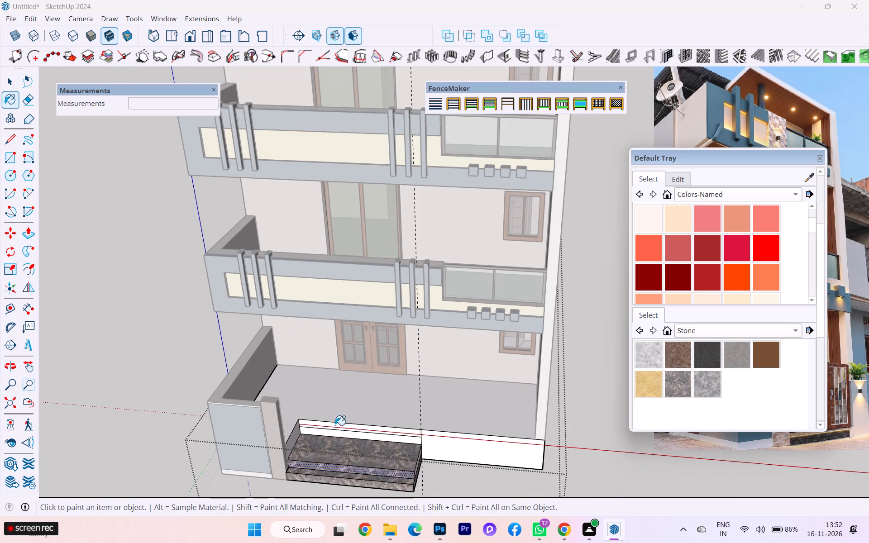
Push/Pull the white riser above the second step outward about 2' 3" to form a third step.
middle_click_drag(382, 481, 426, 456)
scroll(429, 456, "up", 3)
scroll(429, 456, "down", 1)
scroll(429, 456, "up", 4)
scroll(435, 446, "down", 1)
scroll(435, 446, "up", 2)
scroll(313, 412, "up", 4)
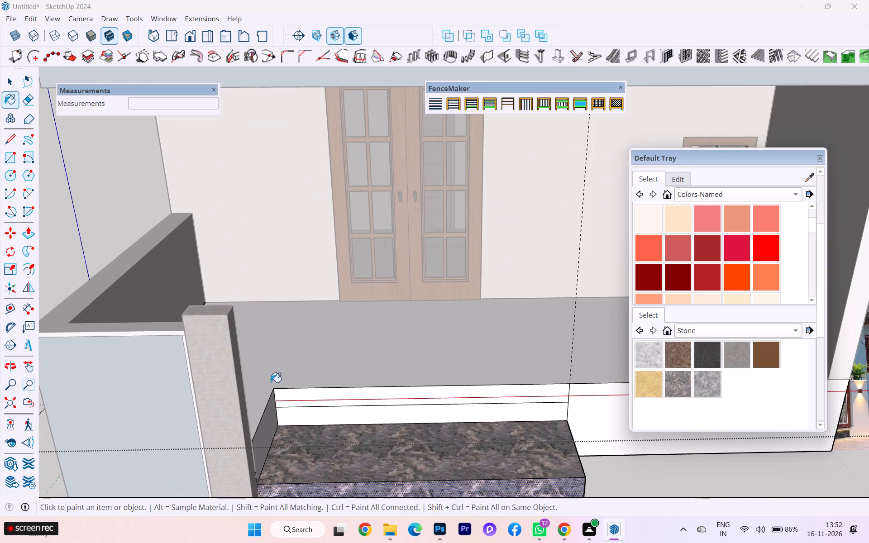
left_click(9, 76)
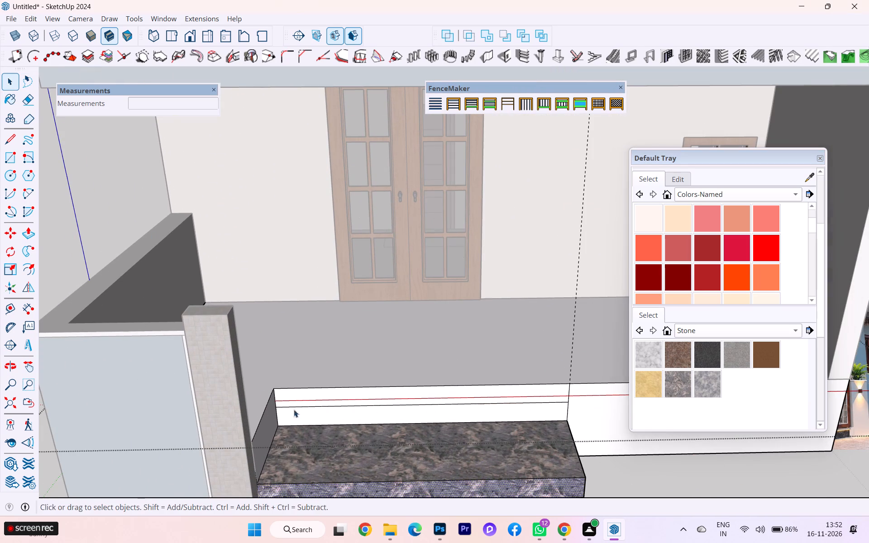
left_click(321, 422)
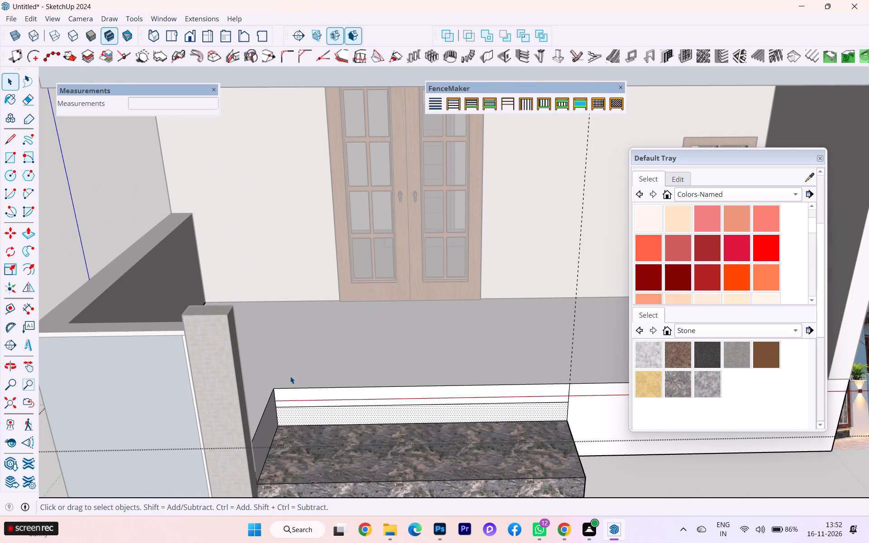
key("p")
key("Return")
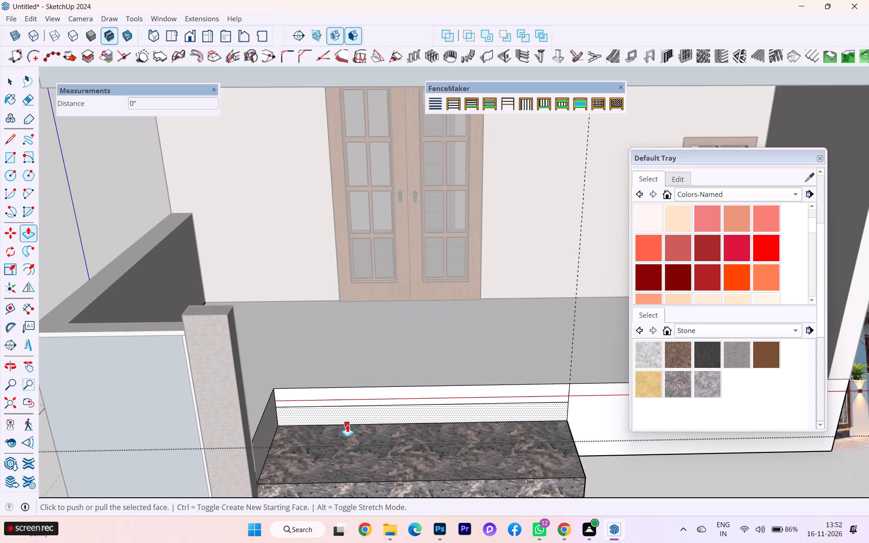
left_click(349, 406)
scroll(328, 433, "down", 2)
scroll(305, 448, "up", 1)
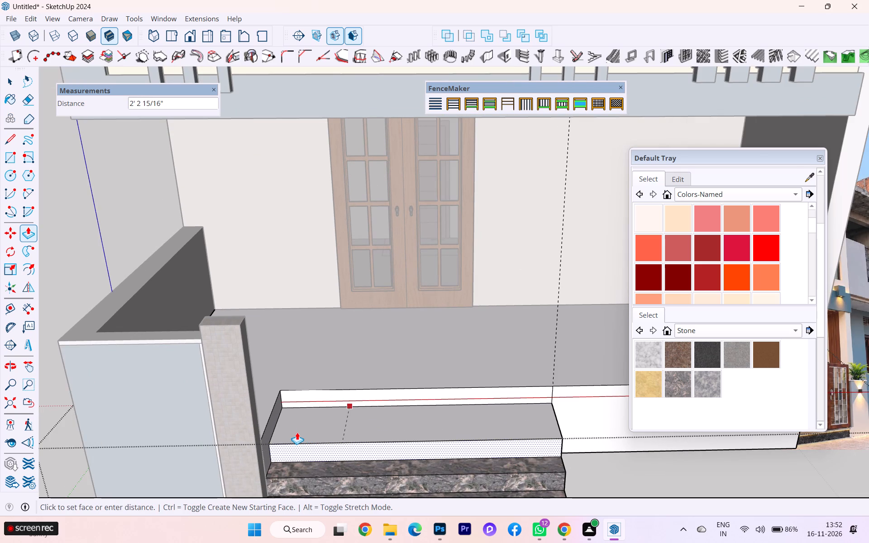
left_click(297, 432)
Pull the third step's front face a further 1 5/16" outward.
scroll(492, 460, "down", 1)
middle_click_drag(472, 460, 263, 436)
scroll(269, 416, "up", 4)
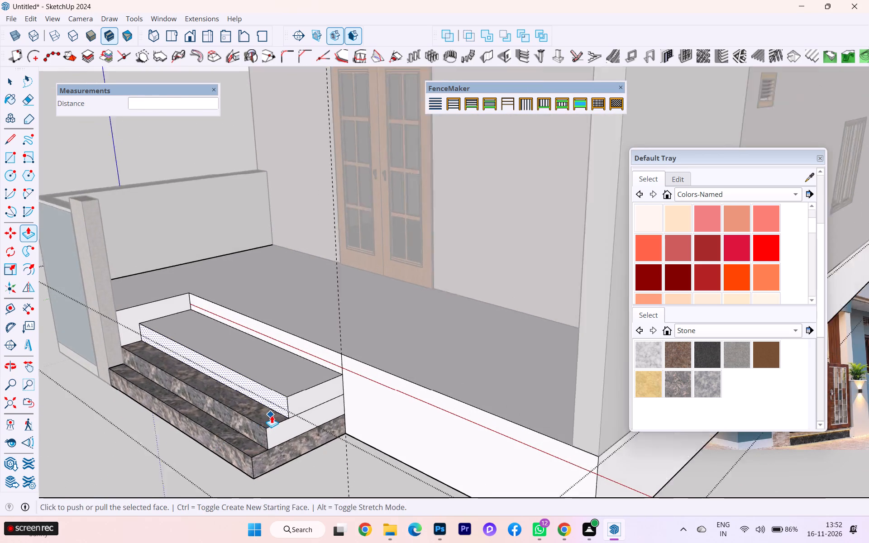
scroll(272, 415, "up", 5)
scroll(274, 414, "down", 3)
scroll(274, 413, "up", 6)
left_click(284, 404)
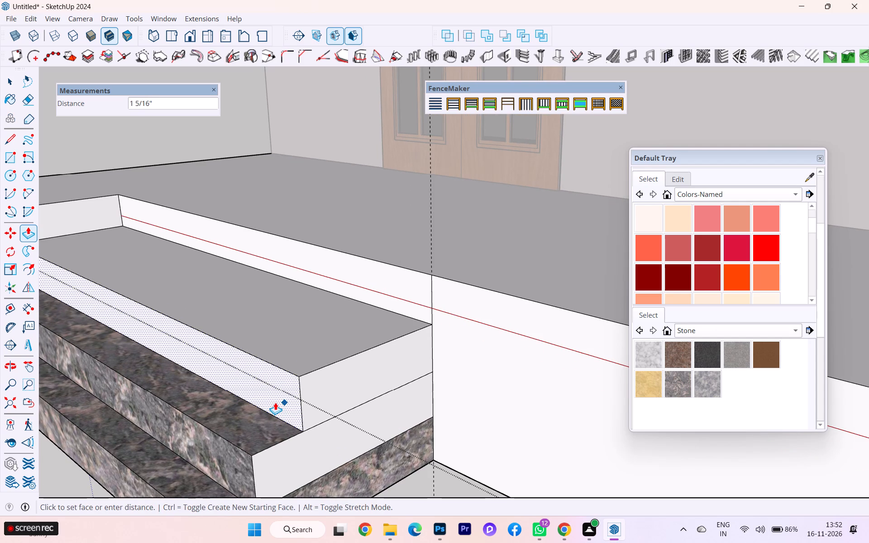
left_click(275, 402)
Examine the tread depths of the three steps at their open end.
scroll(326, 380, "down", 2)
scroll(334, 378, "up", 2)
scroll(337, 377, "down", 3)
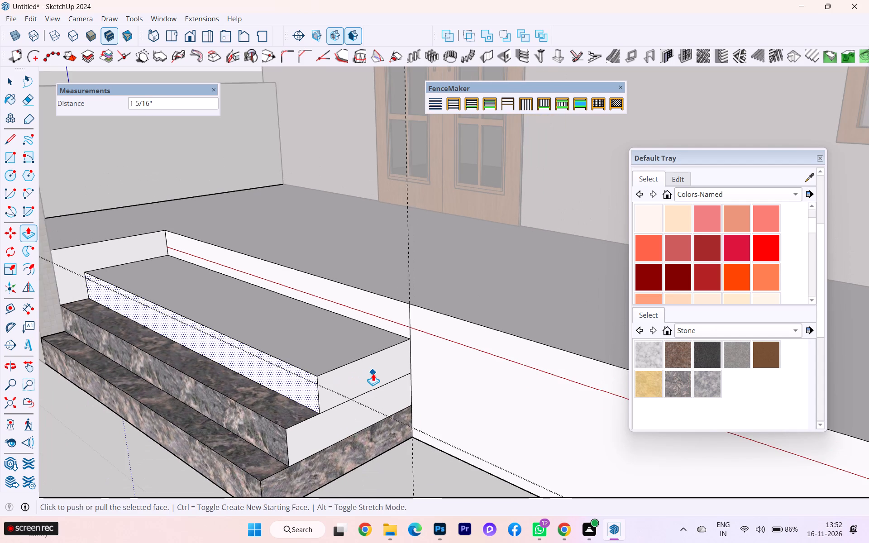
scroll(375, 377, "down", 1)
scroll(308, 440, "up", 4)
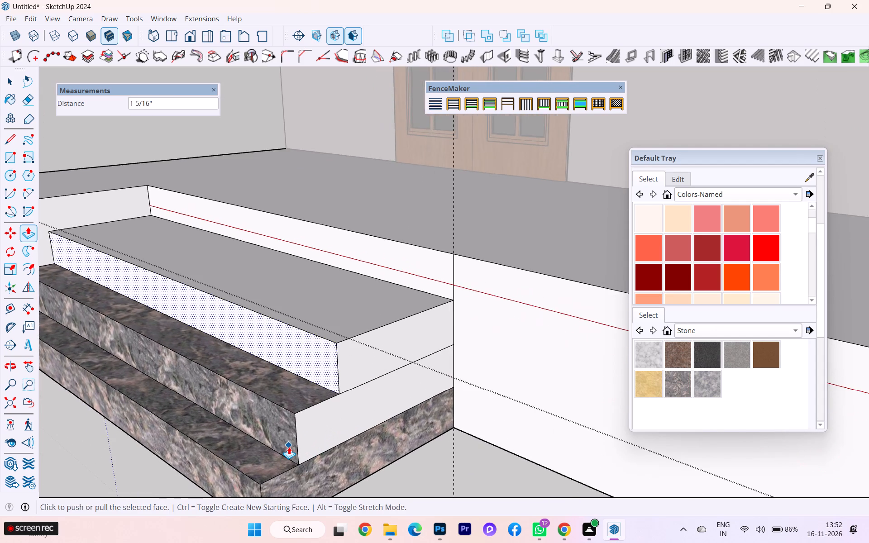
scroll(223, 341, "down", 3)
scroll(280, 343, "down", 2)
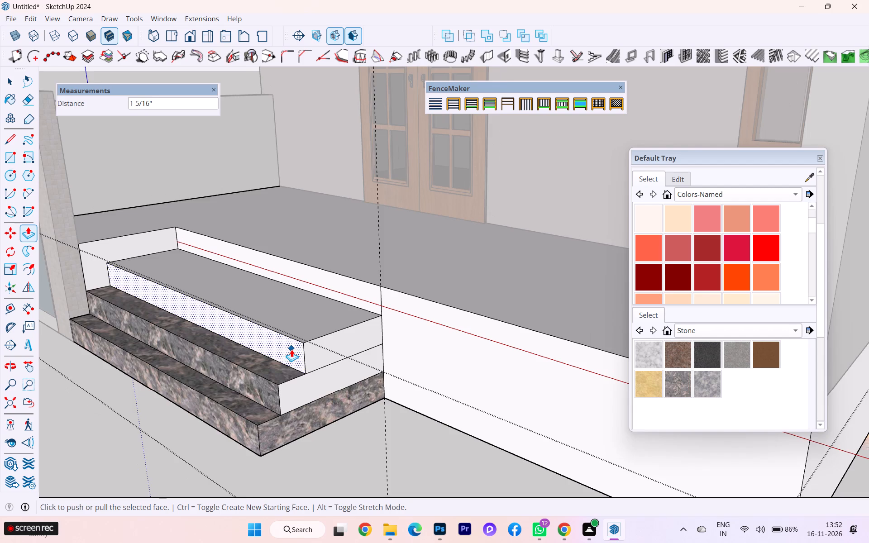
scroll(291, 349, "down", 1)
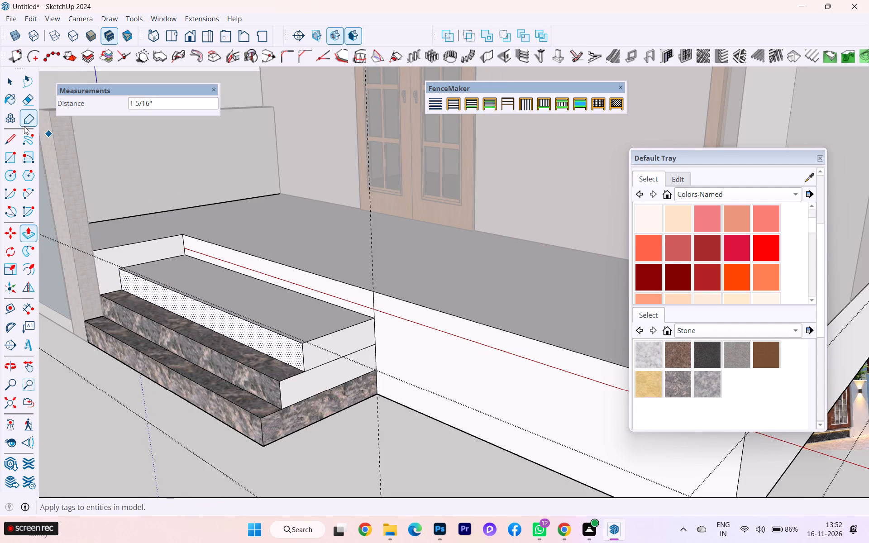
Place a guide line parallel to the lowest step's front edge, offset 10" back toward the porch.
left_click(9, 303)
scroll(255, 459, "up", 1)
scroll(255, 458, "down", 1)
scroll(256, 450, "up", 2)
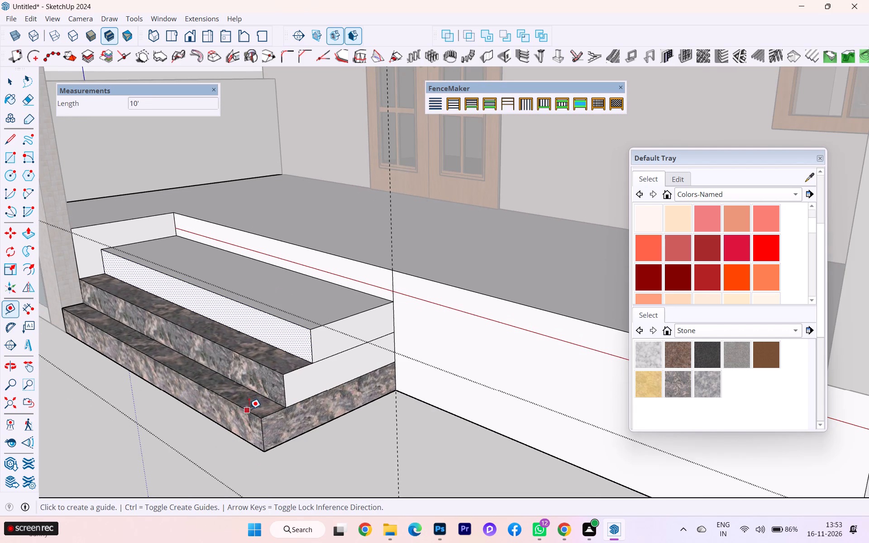
left_click(249, 409)
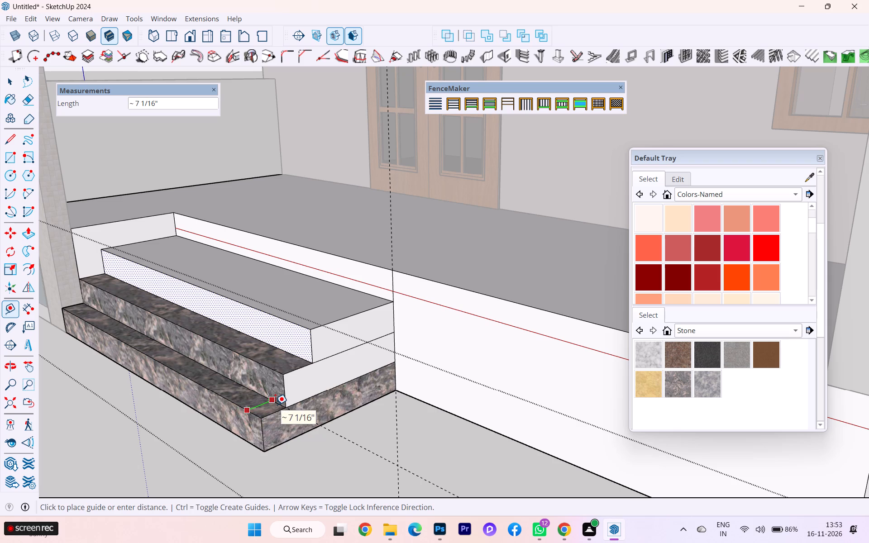
key("Left")
key("7")
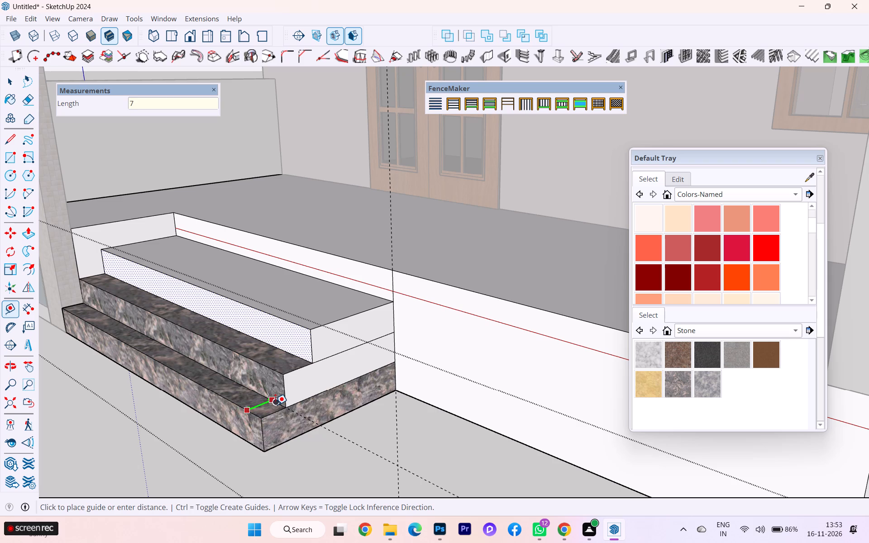
key("BackSpace")
type("10")
key("Return")
Place two more parallel guide lines behind the first, each offset 10" from the previous one.
scroll(282, 398, "up", 1)
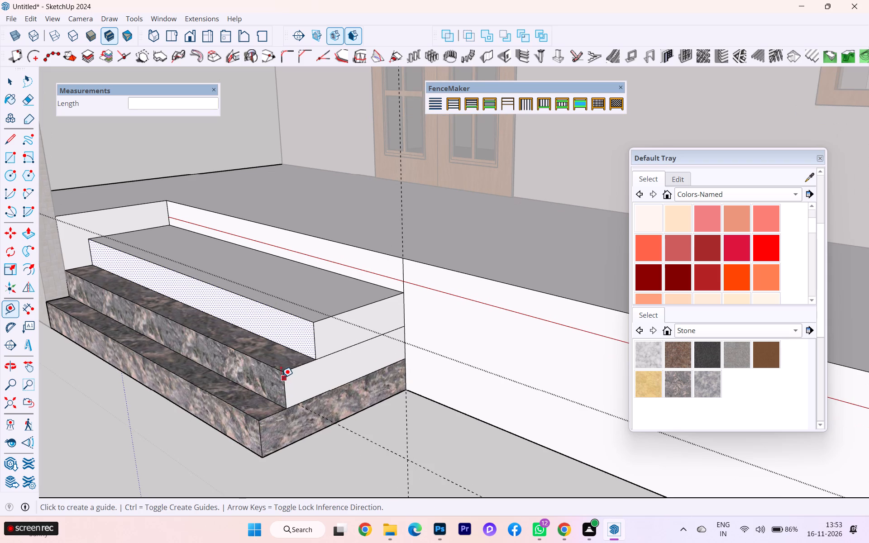
left_click(275, 367)
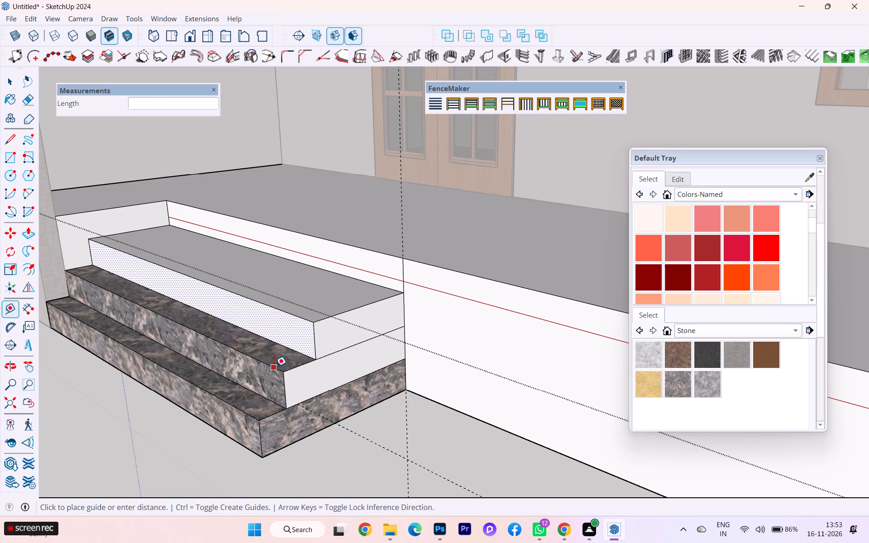
key("Escape")
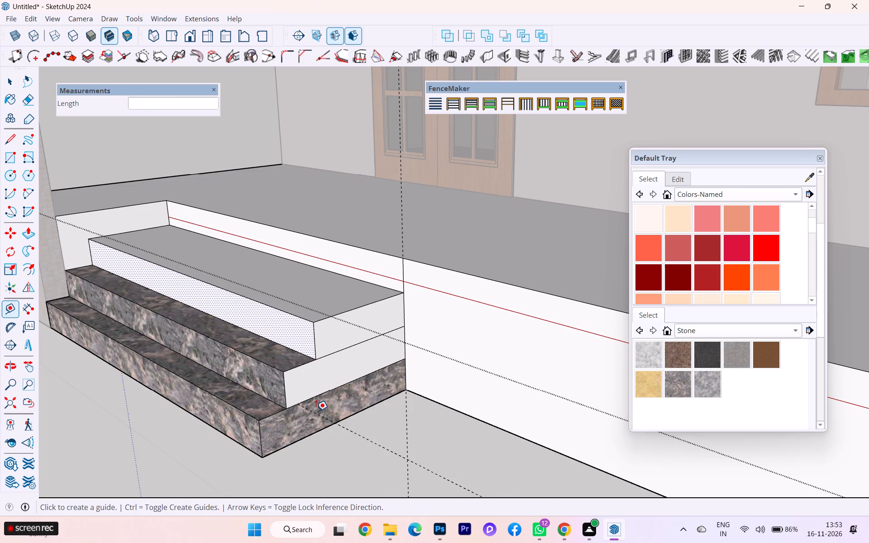
left_click(325, 418)
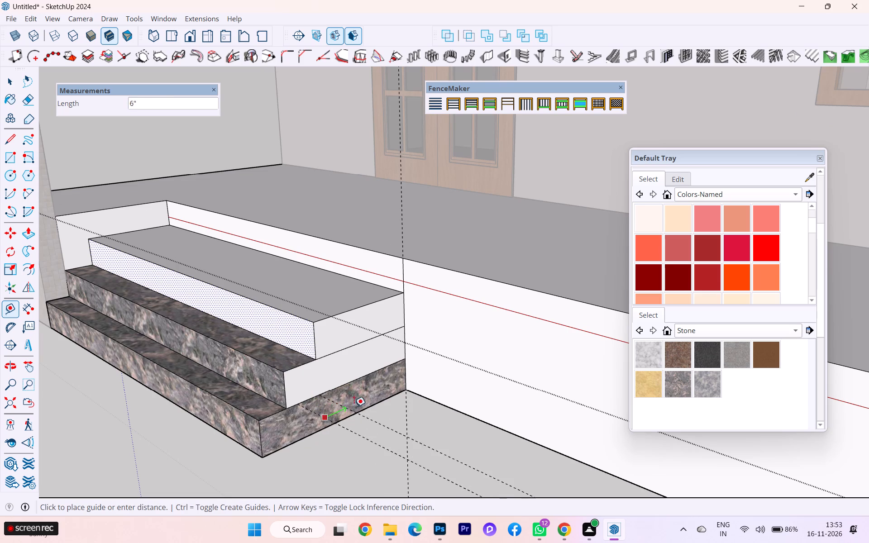
type("10")
key("Return")
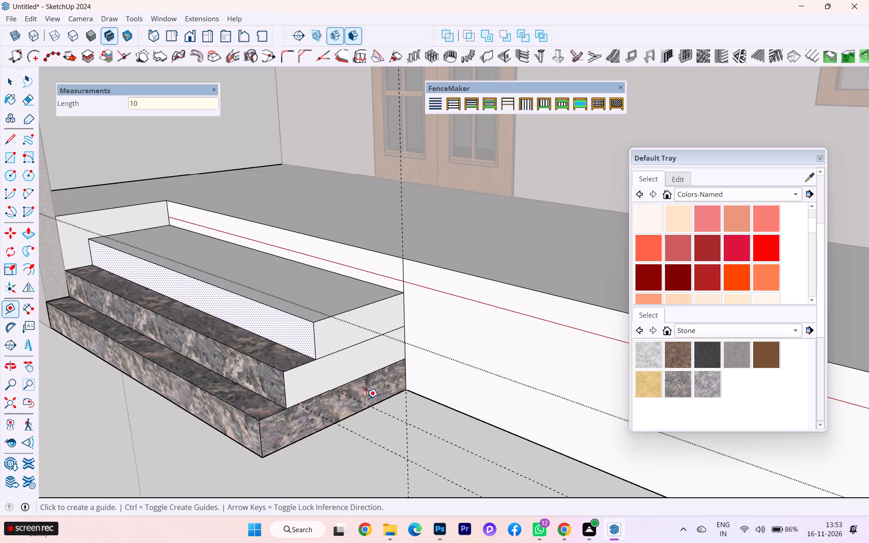
scroll(367, 401, "up", 3)
left_click(365, 406)
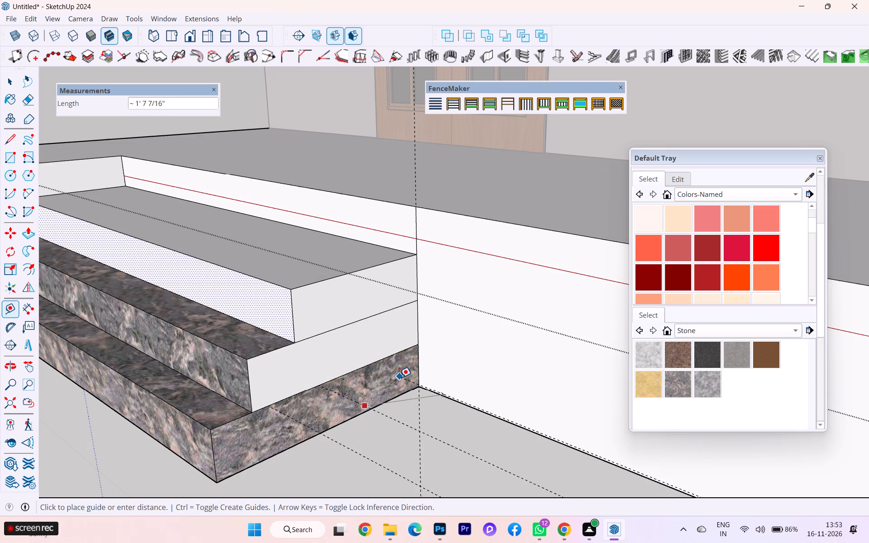
key("Left")
type("10")
key("Return")
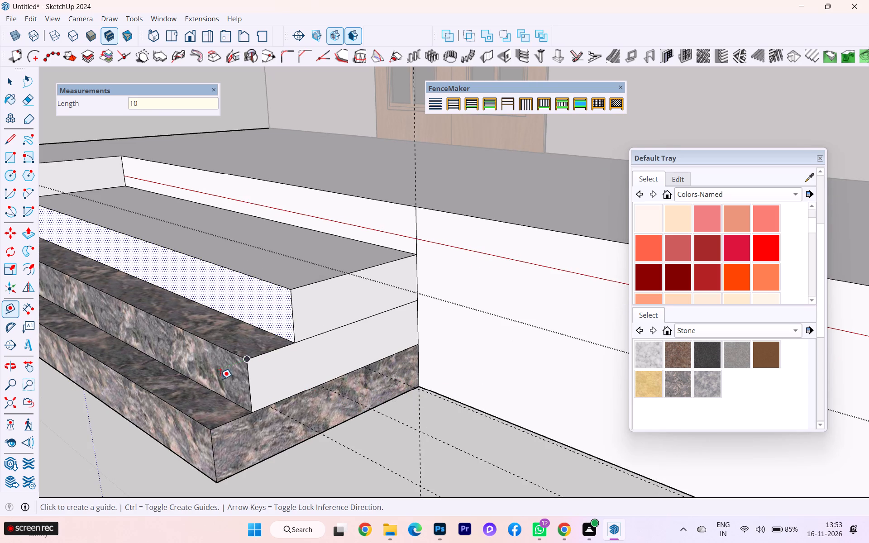
Push the third step's front face back about 1' 11", then pull it out about 8 3/4" to the rearmost guide.
middle_click_drag(237, 375, 280, 374)
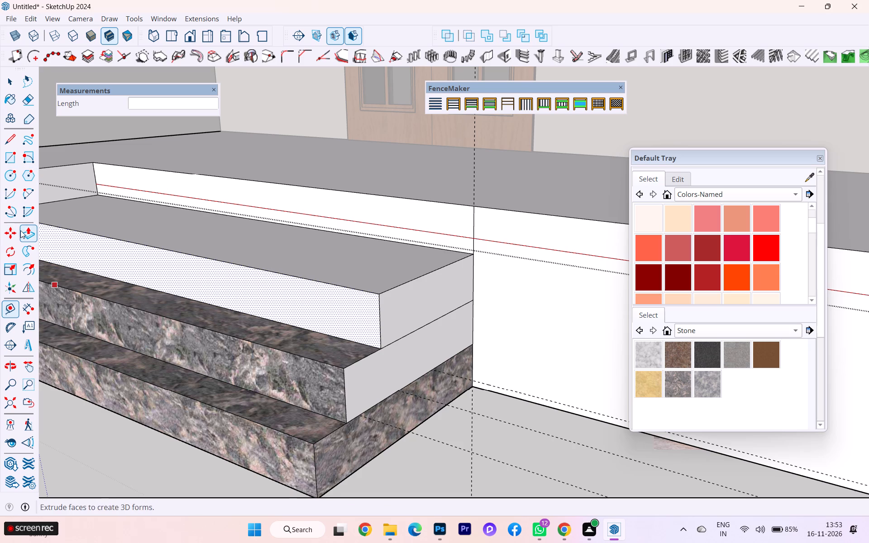
left_click(26, 229)
left_click(292, 378)
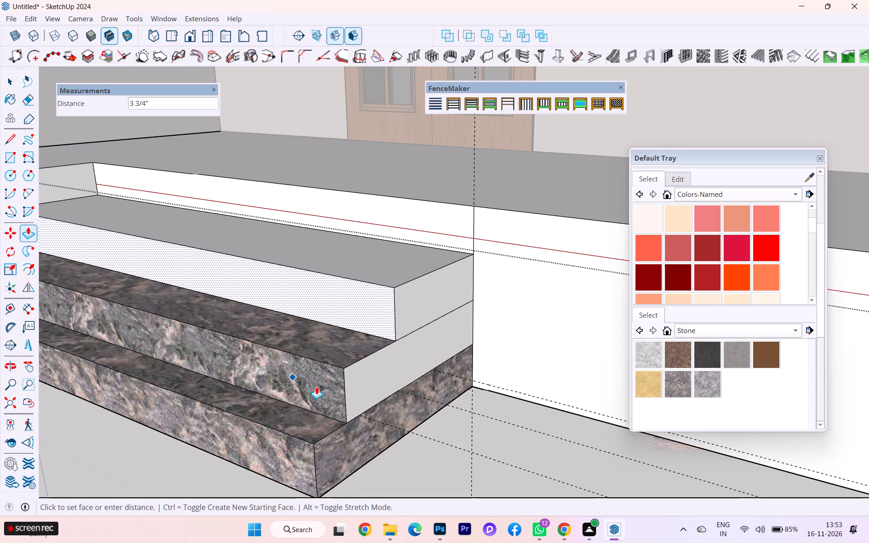
left_click(463, 381)
left_click(435, 273)
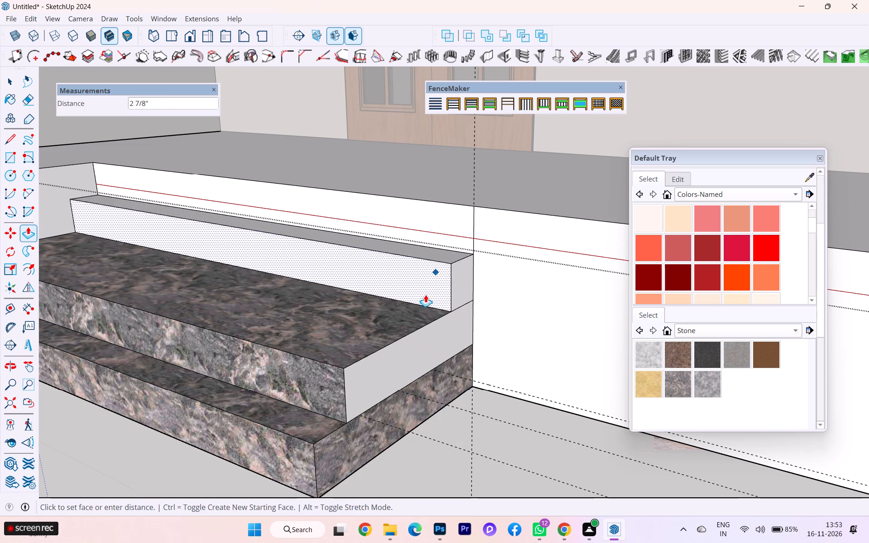
left_click(447, 372)
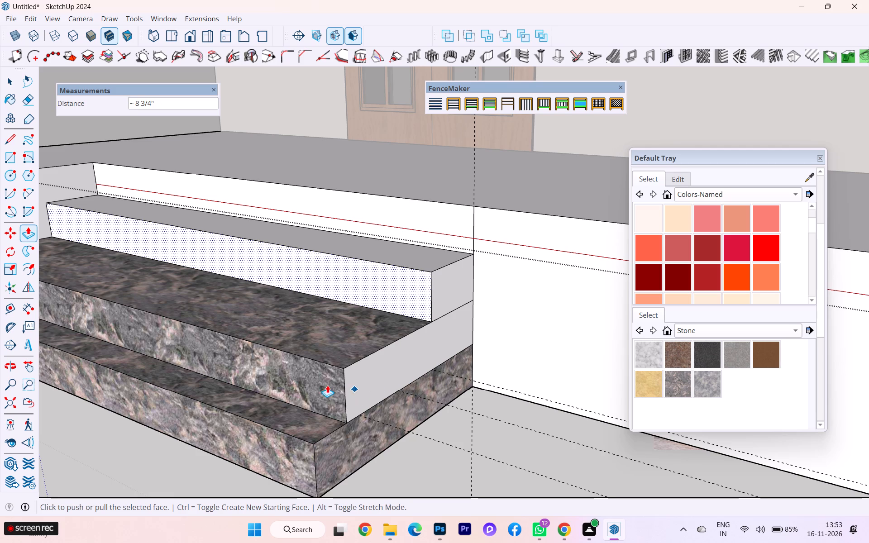
Push the second step's front face back about 2 15/16" to the first guide.
left_click(1, 79)
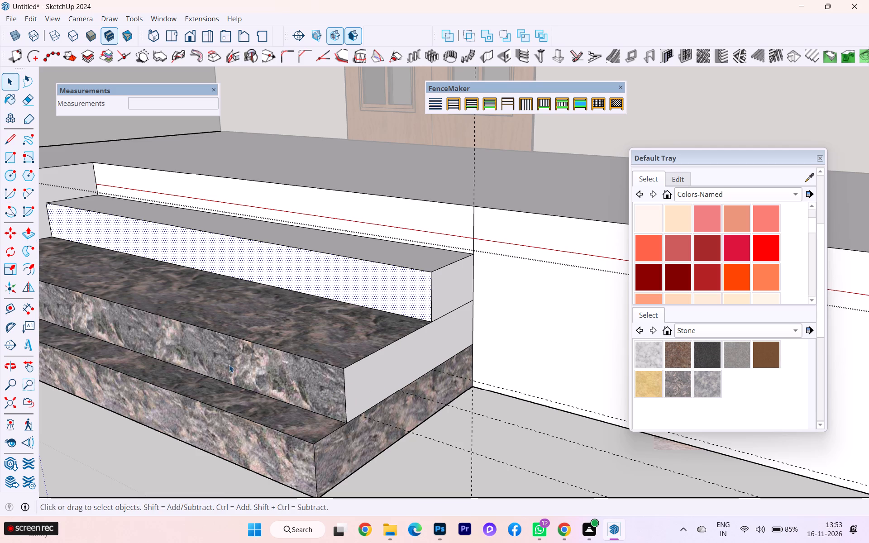
left_click(229, 373)
left_click(29, 233)
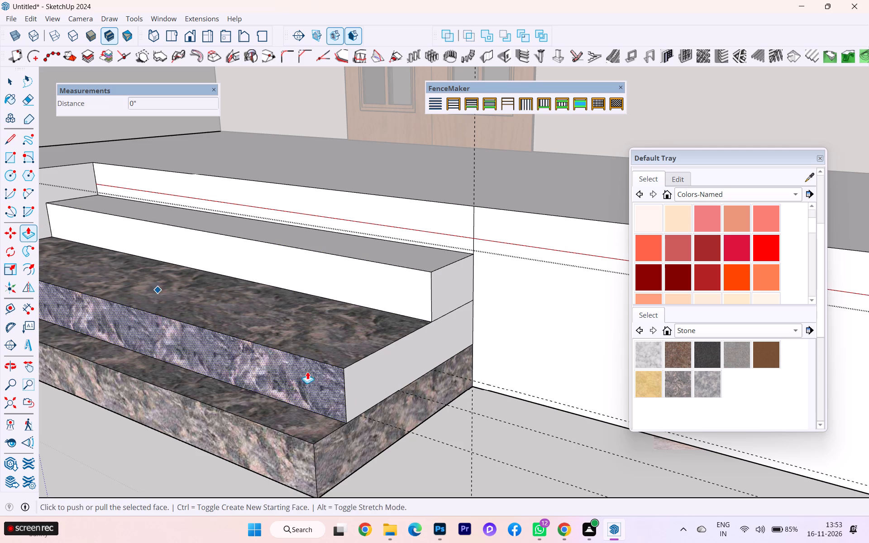
left_click(335, 396)
left_click(379, 424)
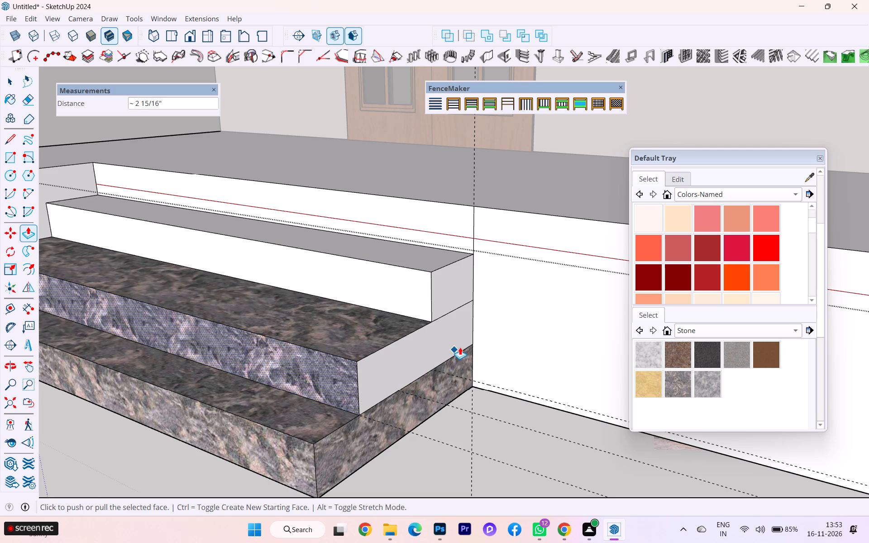
Pull the third step's front face 10" outward to the middle guide.
scroll(460, 347, "down", 2)
scroll(415, 360, "up", 4)
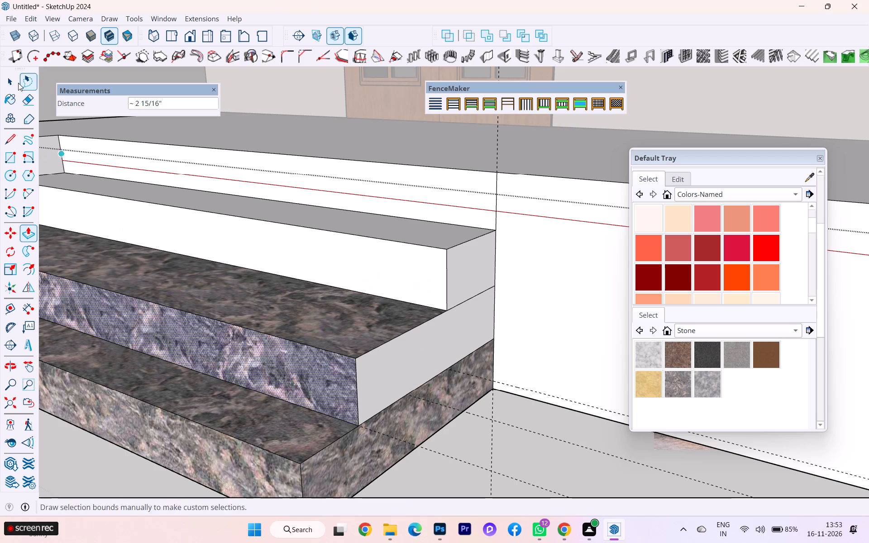
left_click(4, 83)
left_click(394, 274)
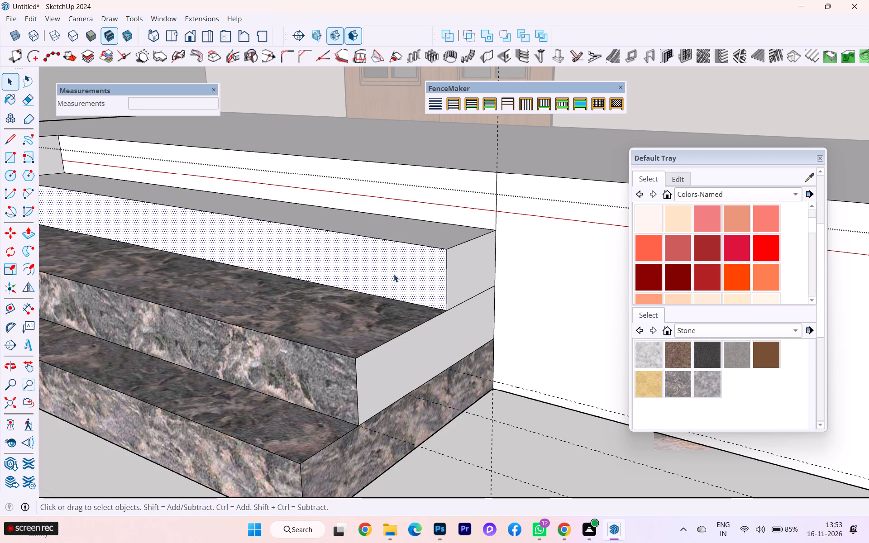
left_click(32, 230)
scroll(96, 187, "down", 1)
scroll(142, 199, "down", 1)
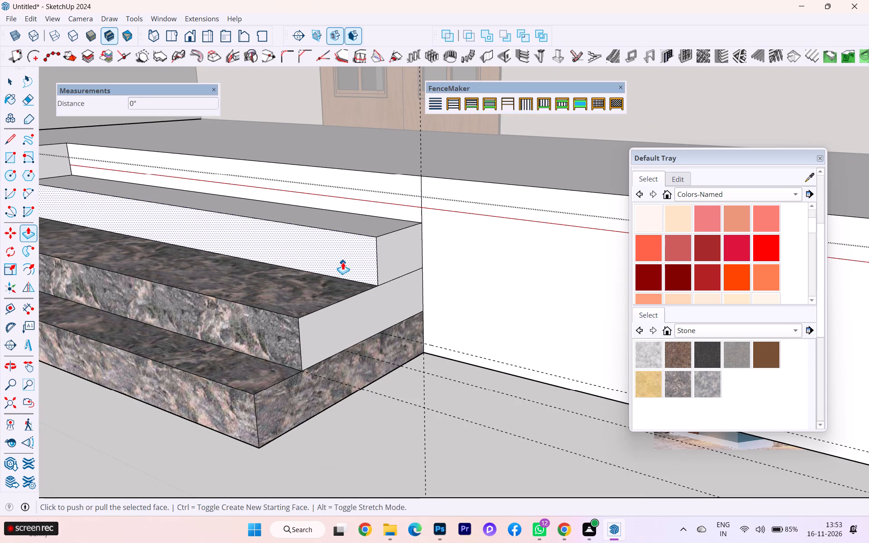
left_click(362, 257)
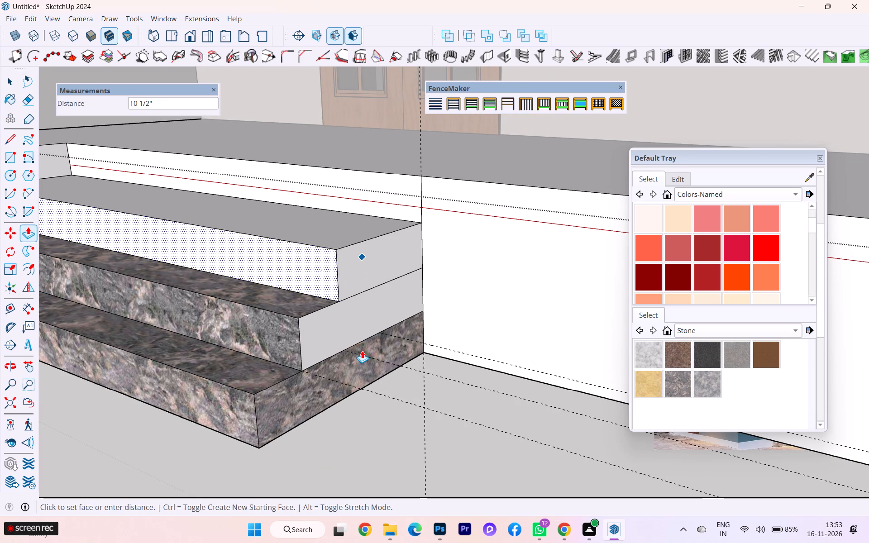
scroll(362, 351, "up", 4)
left_click(354, 356)
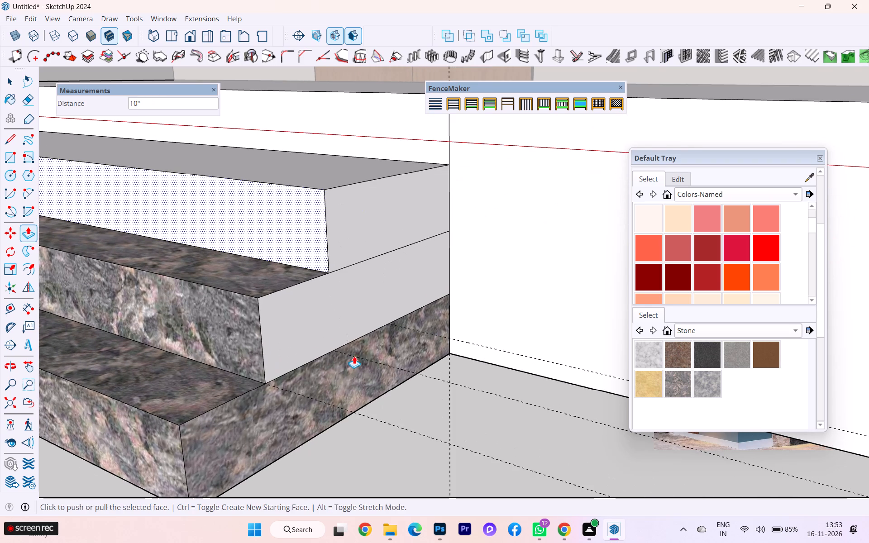
Examine the respaced entrance steps against the porch floor and plinth from several angles and distances.
scroll(389, 306, "down", 2)
middle_click_drag(365, 344, 319, 407)
scroll(323, 257, "down", 3)
scroll(308, 349, "down", 1)
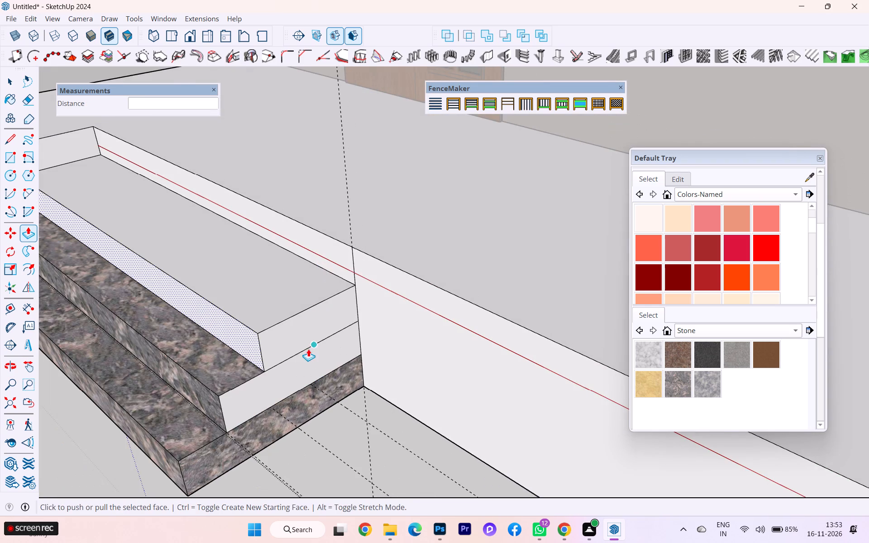
scroll(289, 341, "down", 1)
middle_click_drag(308, 330, 387, 305)
scroll(377, 264, "down", 1)
scroll(377, 264, "up", 2)
scroll(377, 264, "down", 1)
scroll(377, 264, "up", 1)
scroll(377, 264, "down", 2)
scroll(377, 264, "up", 1)
scroll(377, 264, "down", 6)
scroll(335, 280, "down", 2)
scroll(386, 271, "up", 4)
scroll(389, 270, "down", 1)
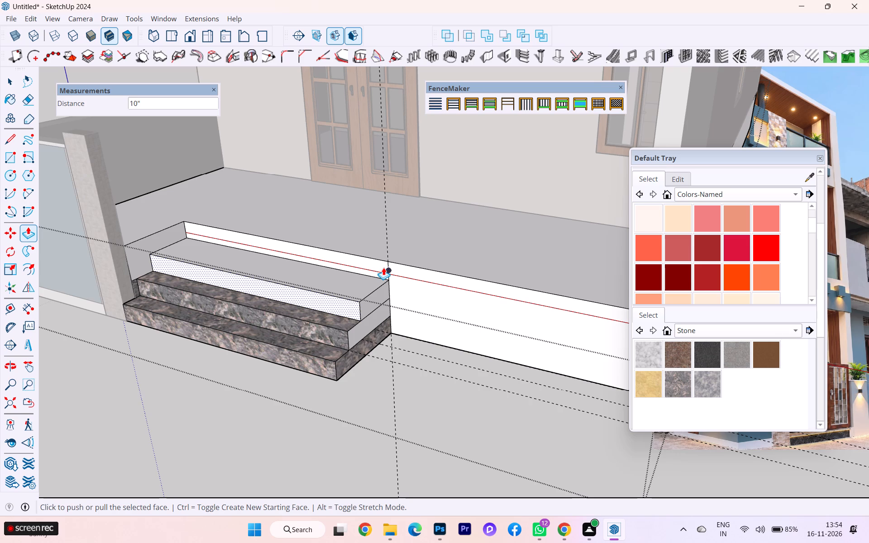
Examine the strip between the third step and the porch floor, and its junction with the adjoining plinth.
scroll(240, 285, "up", 7)
scroll(438, 271, "up", 1)
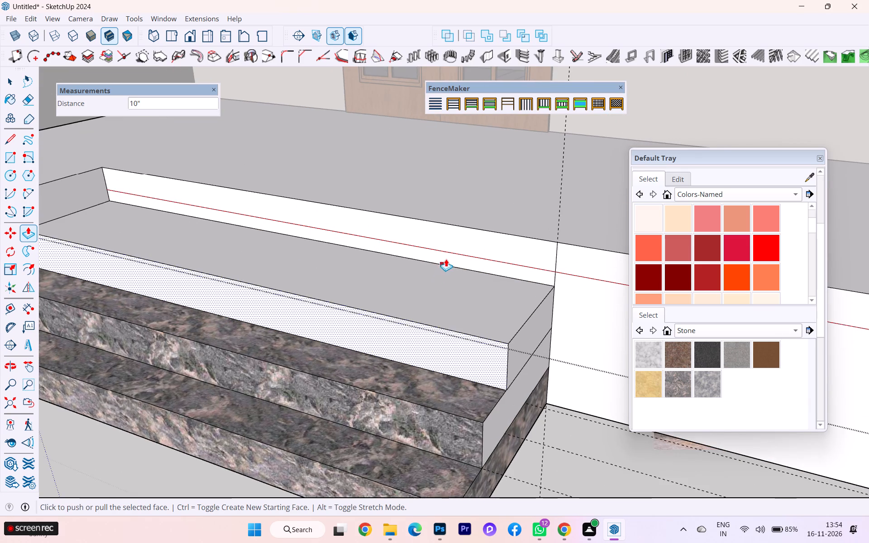
scroll(446, 256, "down", 3)
scroll(446, 256, "up", 2)
scroll(446, 256, "down", 2)
scroll(444, 256, "up", 1)
scroll(444, 256, "down", 4)
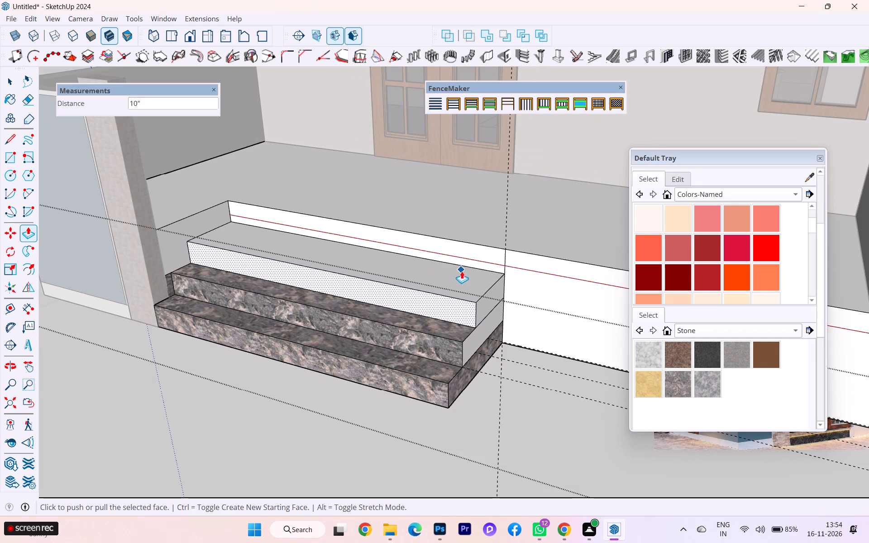
scroll(463, 273, "up", 2)
scroll(463, 273, "down", 1)
scroll(463, 273, "up", 1)
scroll(463, 273, "down", 4)
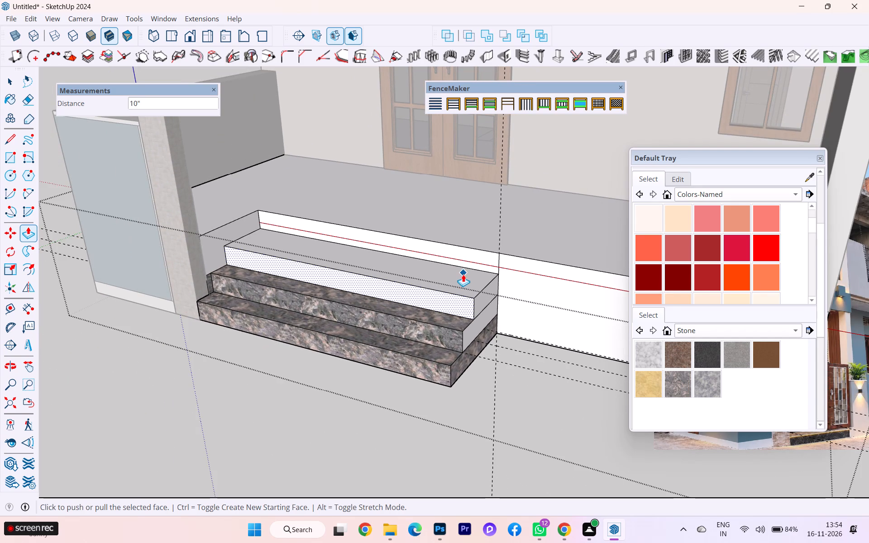
scroll(463, 274, "down", 1)
scroll(363, 252, "down", 2)
scroll(500, 262, "up", 5)
scroll(500, 262, "down", 1)
scroll(500, 262, "up", 14)
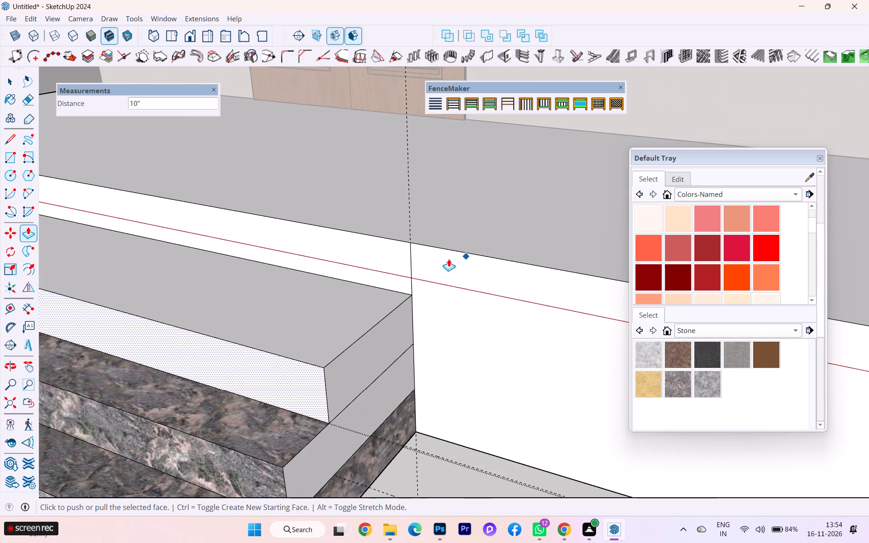
scroll(449, 262, "down", 6)
scroll(449, 264, "up", 2)
scroll(448, 265, "down", 1)
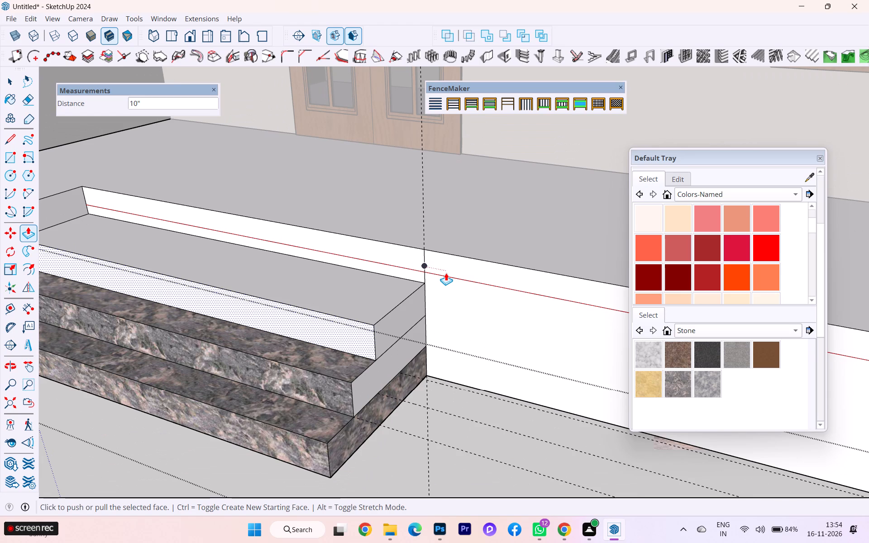
scroll(401, 271, "up", 3)
scroll(396, 271, "down", 2)
scroll(396, 271, "up", 3)
scroll(399, 270, "down", 4)
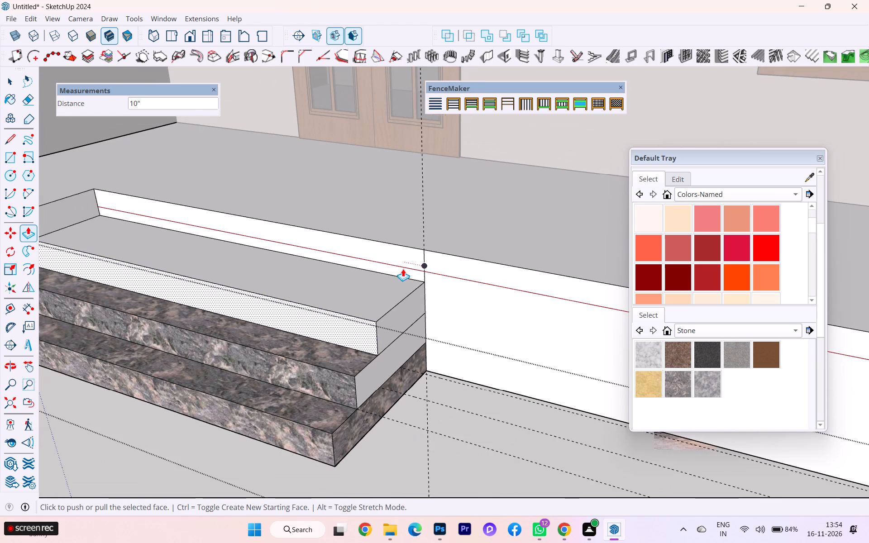
middle_click_drag(403, 268, 308, 267)
scroll(310, 280, "up", 3)
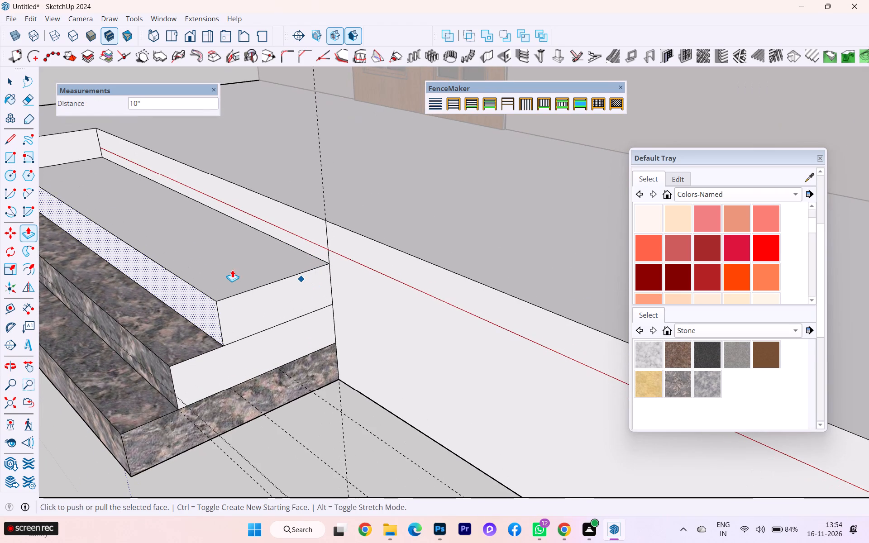
middle_click_drag(313, 250, 372, 249)
scroll(377, 247, "up", 1)
scroll(377, 247, "down", 1)
scroll(381, 246, "up", 1)
scroll(386, 244, "down", 3)
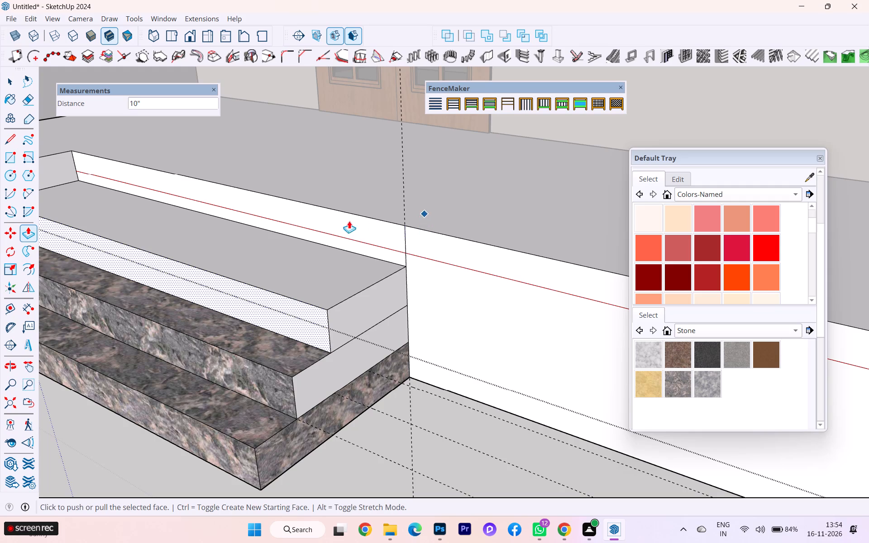
Pull the plinth strip above the third step outward 1' 2 1/16" to form the top riser.
left_click(9, 80)
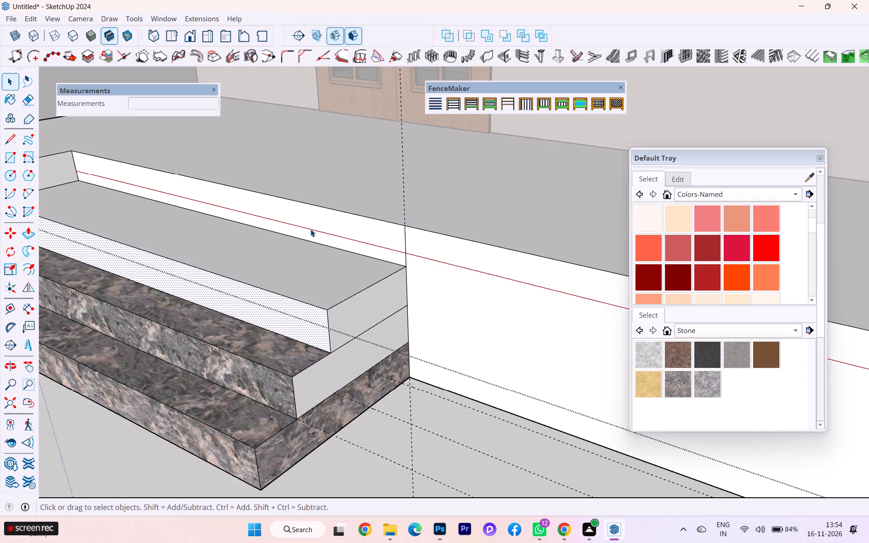
left_click(310, 229)
key("p")
key("Return")
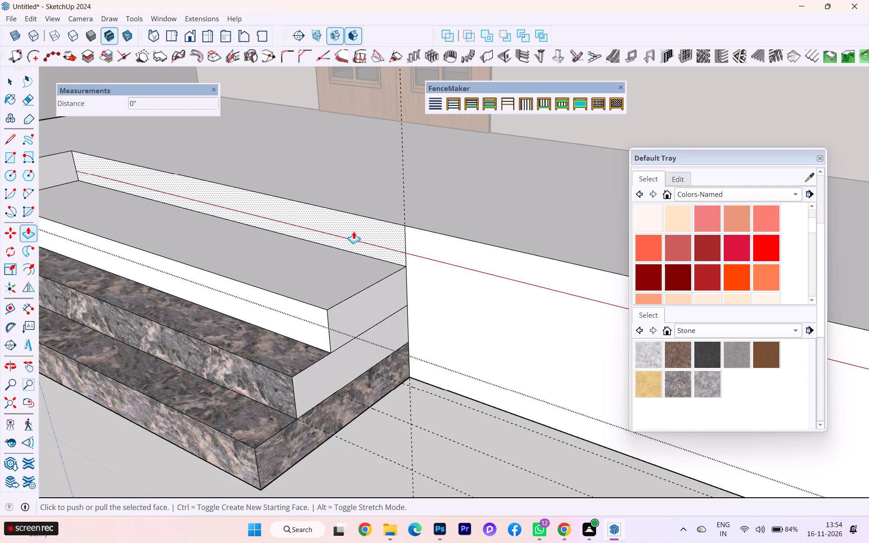
left_click(366, 235)
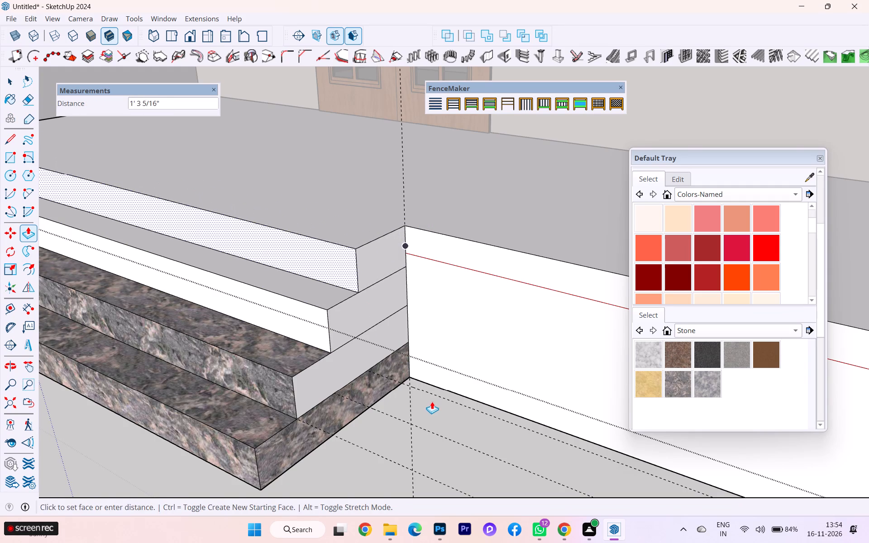
left_click(436, 393)
Pull the upper plinth face beside the steps outward until it is flush with the new top riser.
scroll(279, 360, "down", 1)
middle_click_drag(266, 358, 322, 399)
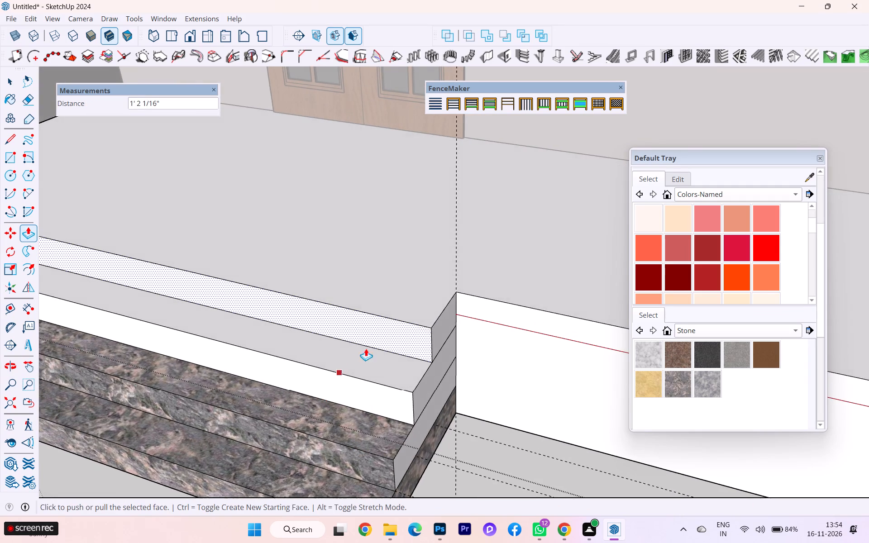
scroll(421, 323, "down", 3)
scroll(428, 322, "up", 1)
scroll(430, 322, "down", 1)
scroll(534, 309, "down", 1)
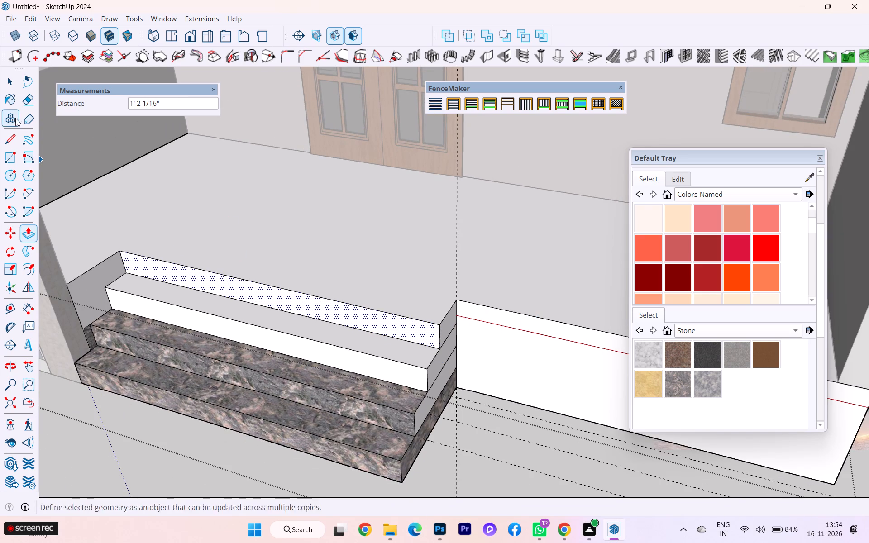
left_click(9, 81)
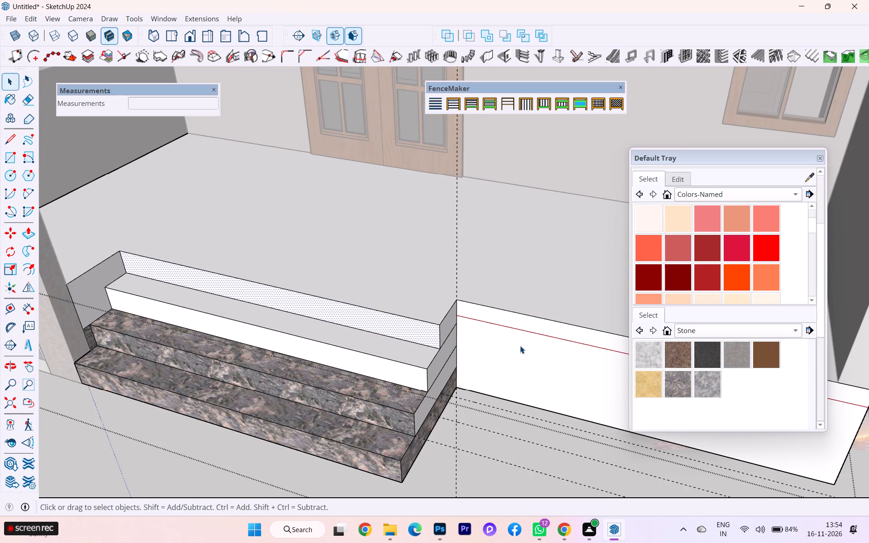
left_click(520, 346)
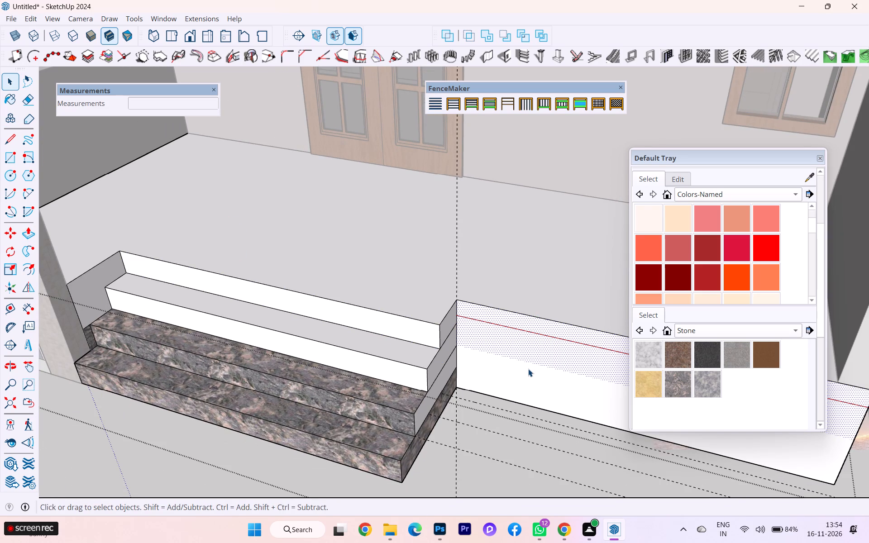
key("p")
key("Return")
left_click(528, 369)
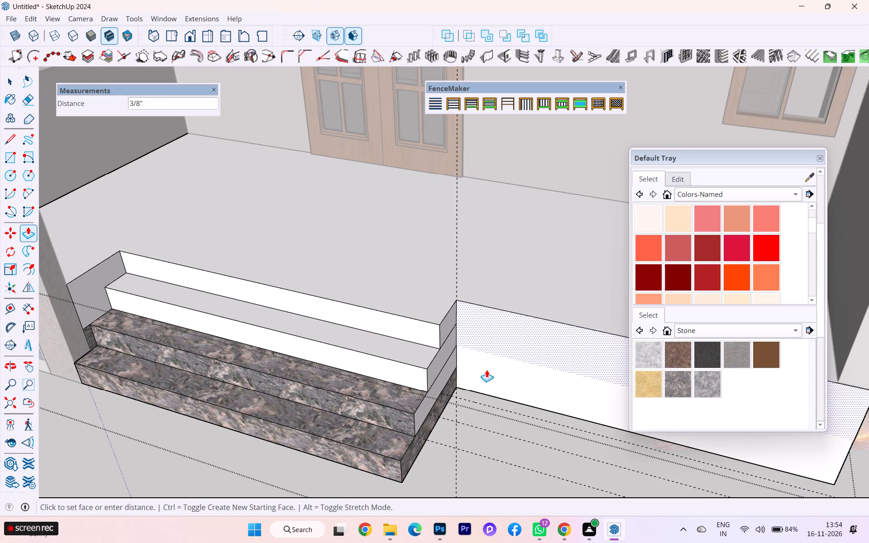
left_click(433, 334)
Pull the lower plinth face beside the steps outward 1' 2 1/16", flush with the upper plinth face.
scroll(509, 402, "down", 1)
middle_click_drag(511, 395, 510, 332)
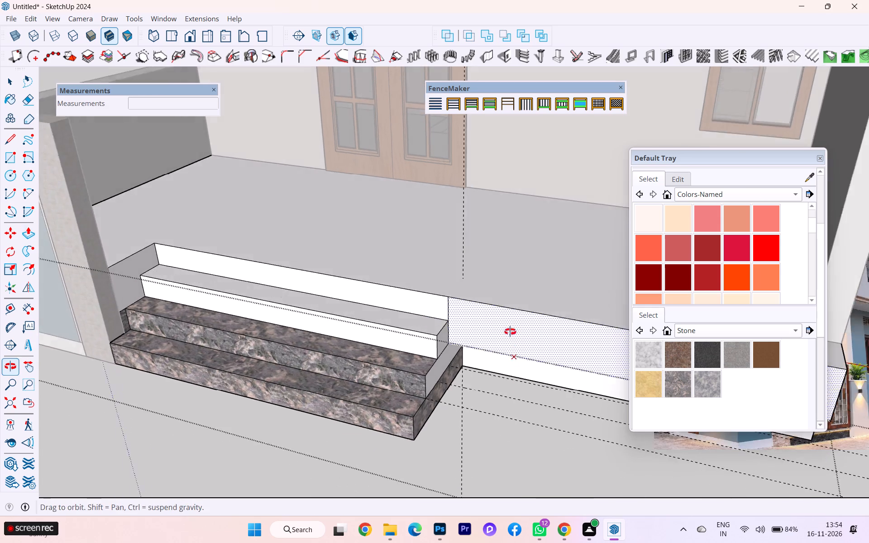
middle_click_drag(510, 332, 508, 317)
scroll(506, 305, "up", 5)
left_click(9, 84)
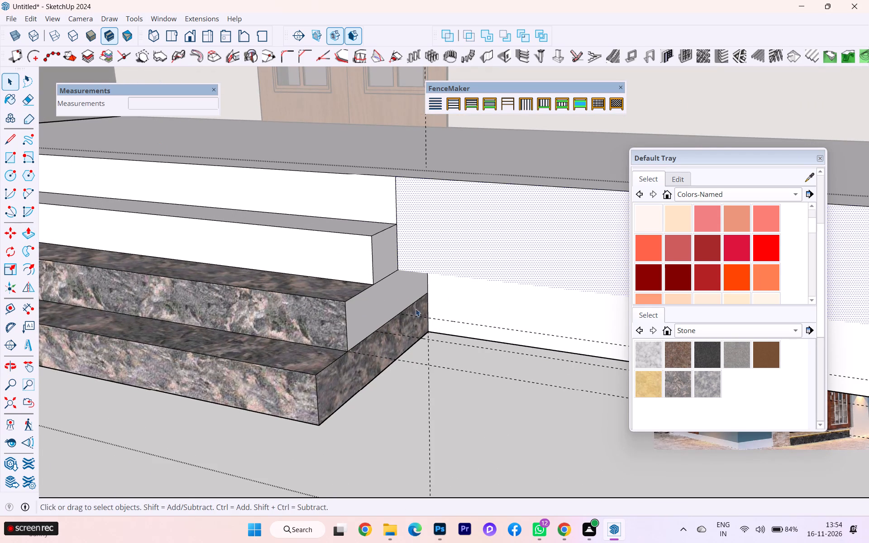
left_click(452, 305)
key("p")
key("Return")
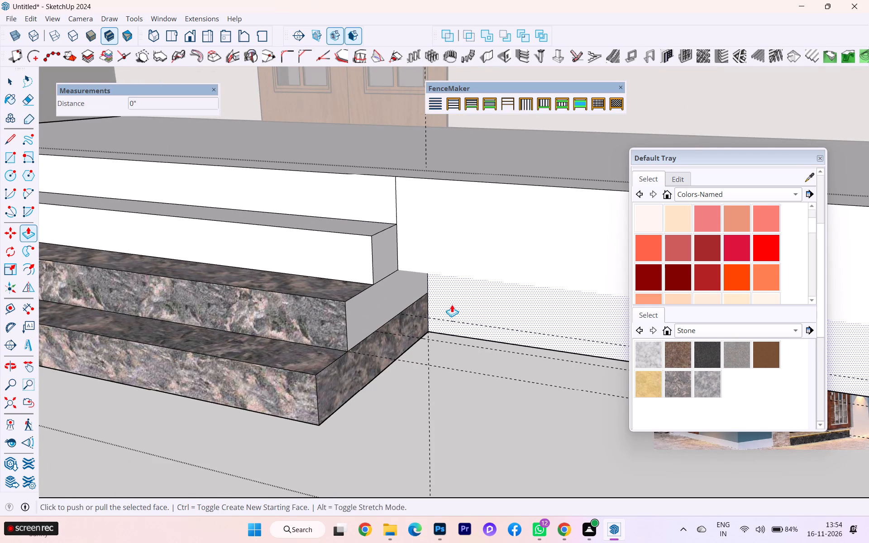
left_click(451, 303)
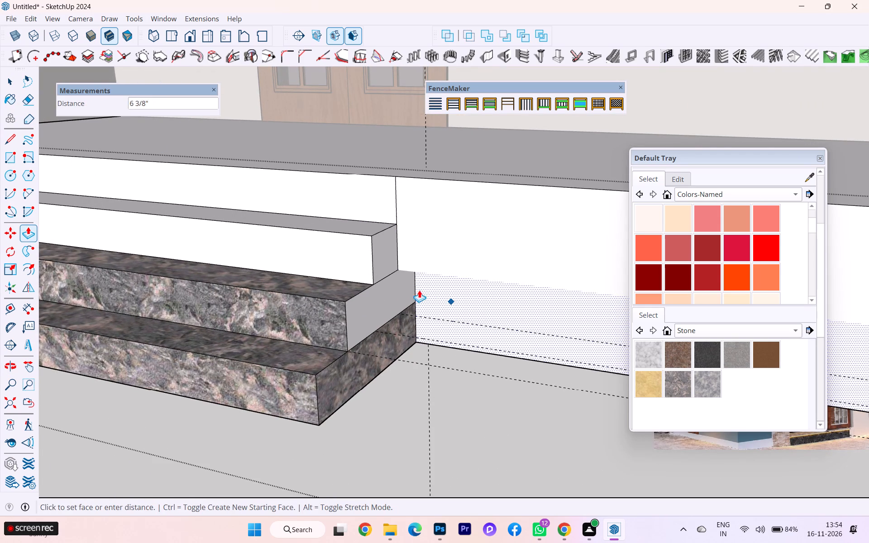
left_click(400, 266)
Clear the selection and delete all guides in the model.
scroll(400, 267, "down", 3)
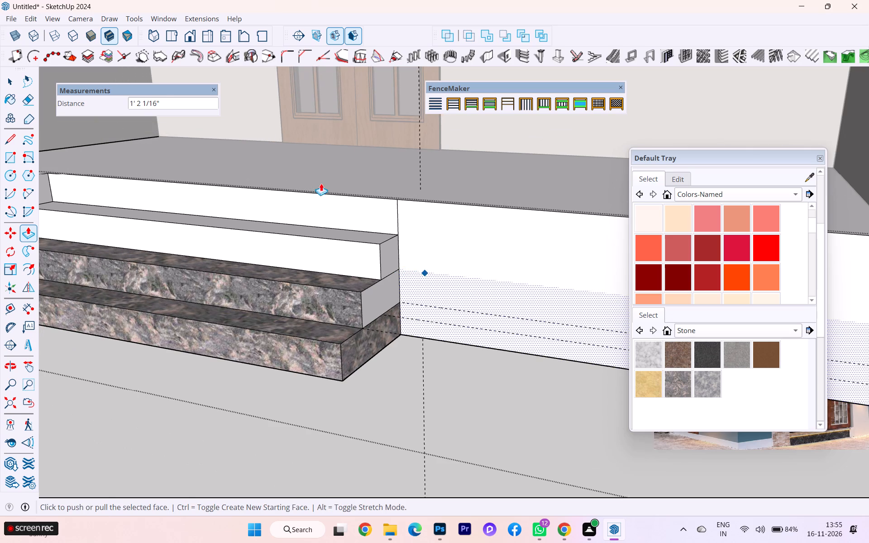
left_click(9, 83)
left_click(417, 242)
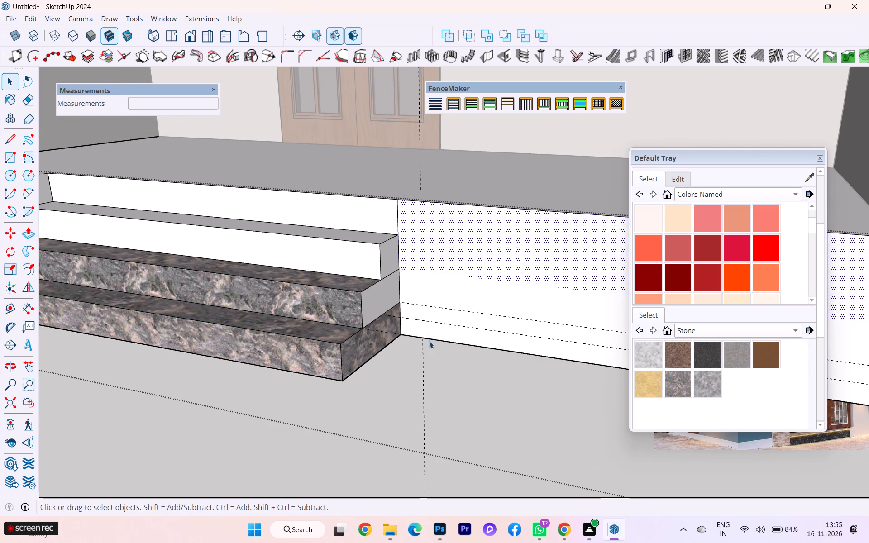
left_click(430, 370)
scroll(414, 362, "down", 2)
middle_click_drag(440, 382, 507, 407)
scroll(411, 304, "down", 2)
scroll(411, 304, "up", 3)
scroll(411, 304, "down", 1)
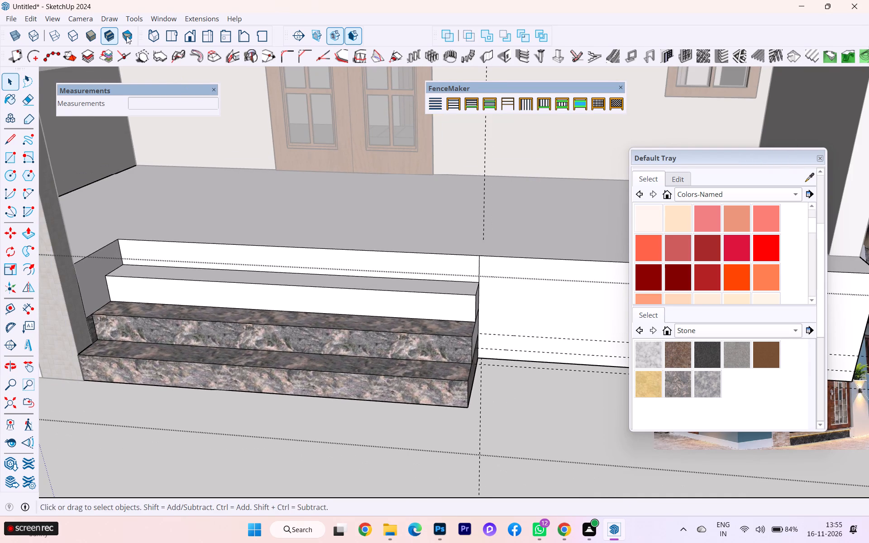
left_click(34, 16)
left_click(73, 137)
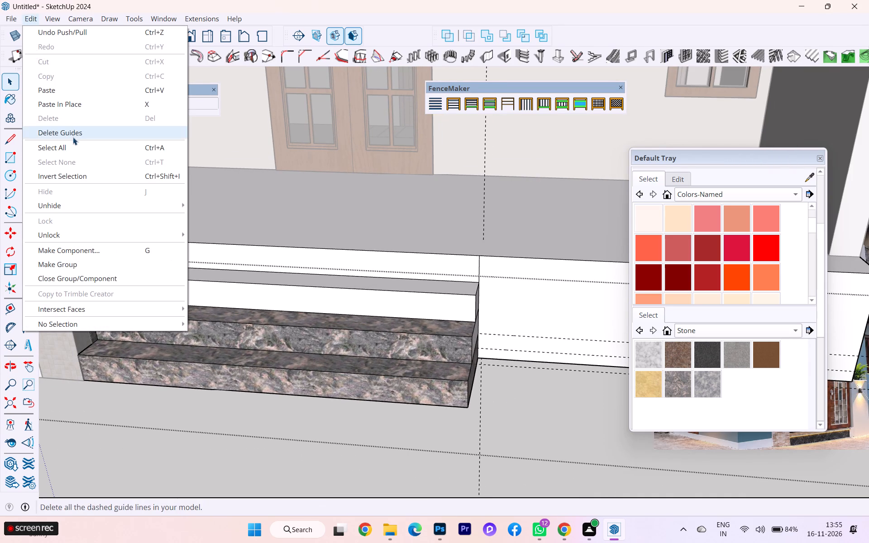
Paint the second step's end, the third step's tread, riser and end, and the top riser with the lower steps' stone material.
middle_click_drag(482, 347, 369, 362)
scroll(336, 338, "up", 4)
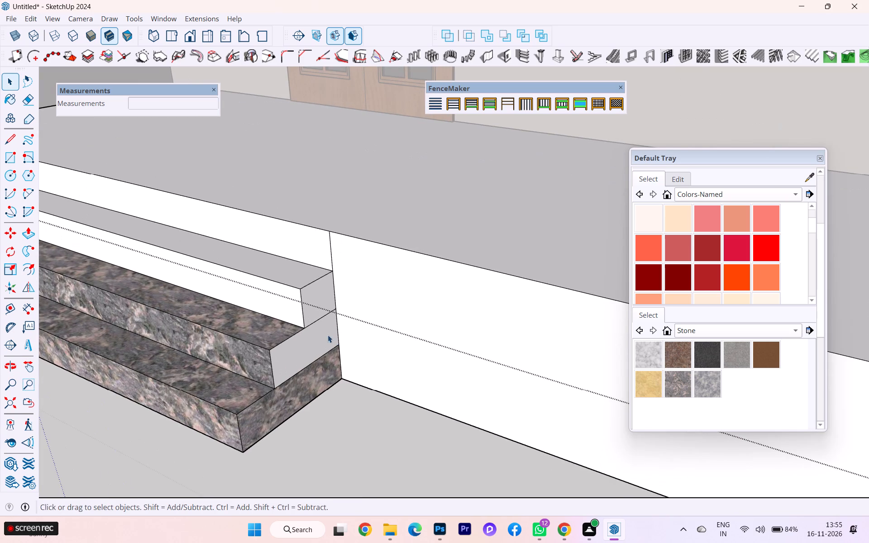
left_click(321, 340)
scroll(308, 331, "down", 3)
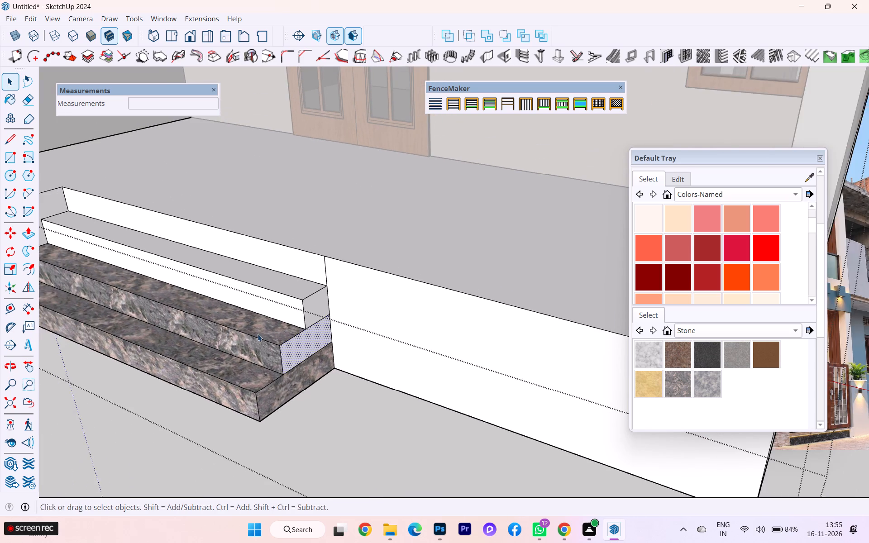
scroll(257, 334, "down", 1)
middle_click_drag(261, 333, 310, 331)
scroll(311, 332, "down", 1)
scroll(311, 332, "up", 2)
scroll(311, 332, "down", 4)
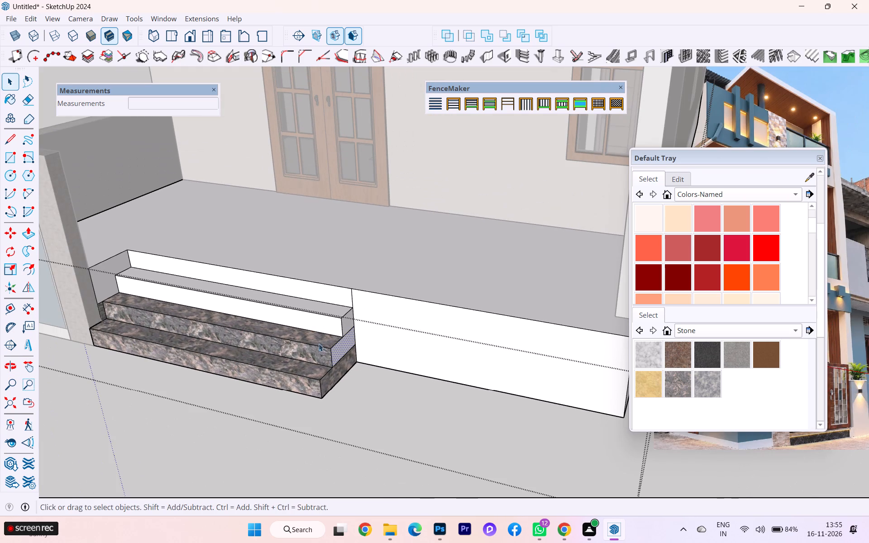
left_click(677, 389)
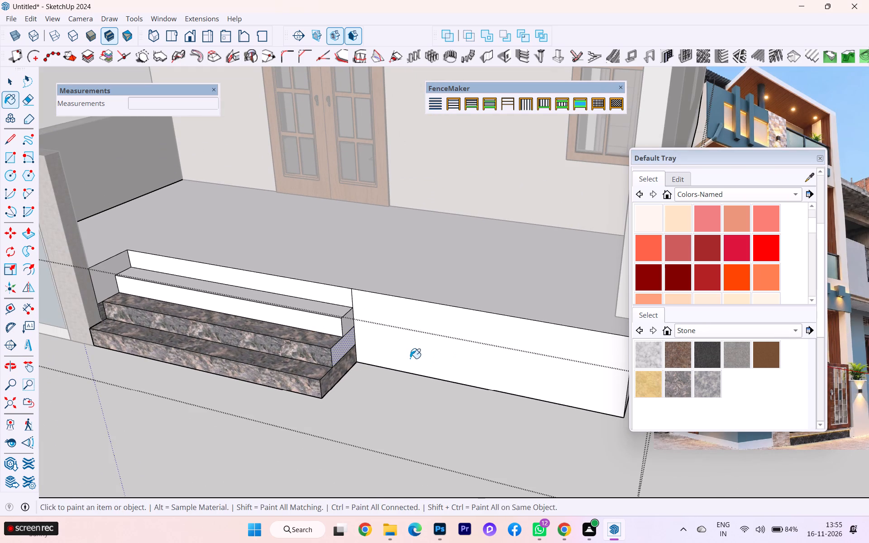
left_click(338, 352)
scroll(341, 321, "up", 4)
left_click(335, 309)
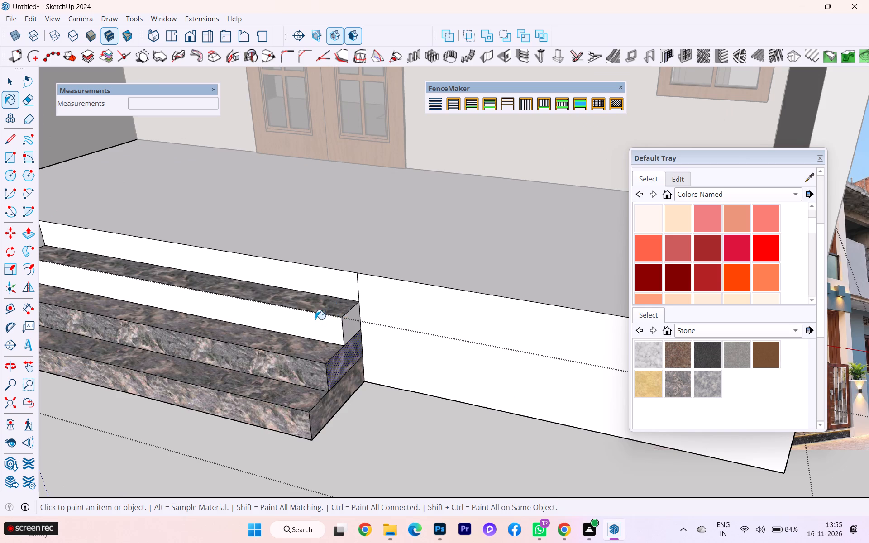
left_click(315, 320)
left_click(349, 325)
left_click(343, 293)
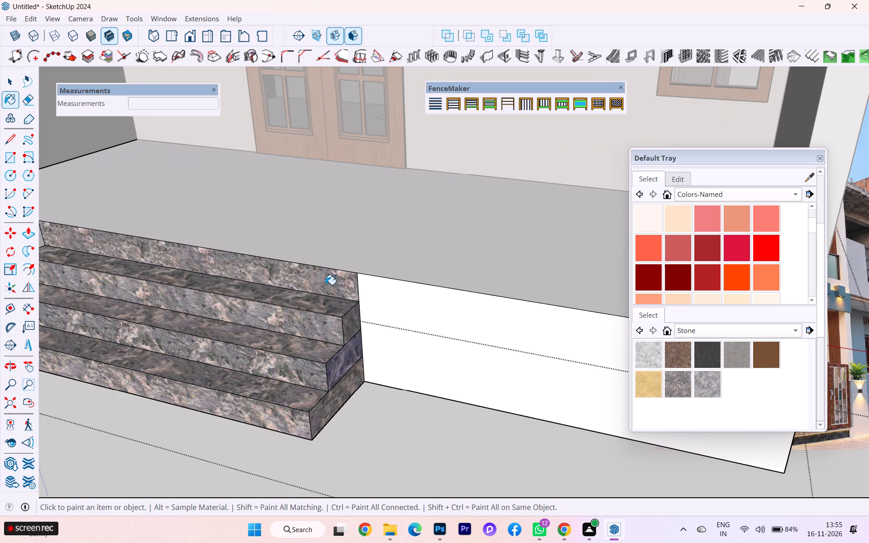
Inspect the stone-clad entrance steps from several angles and leave the plinth group.
scroll(326, 285, "down", 3)
scroll(119, 236, "up", 2)
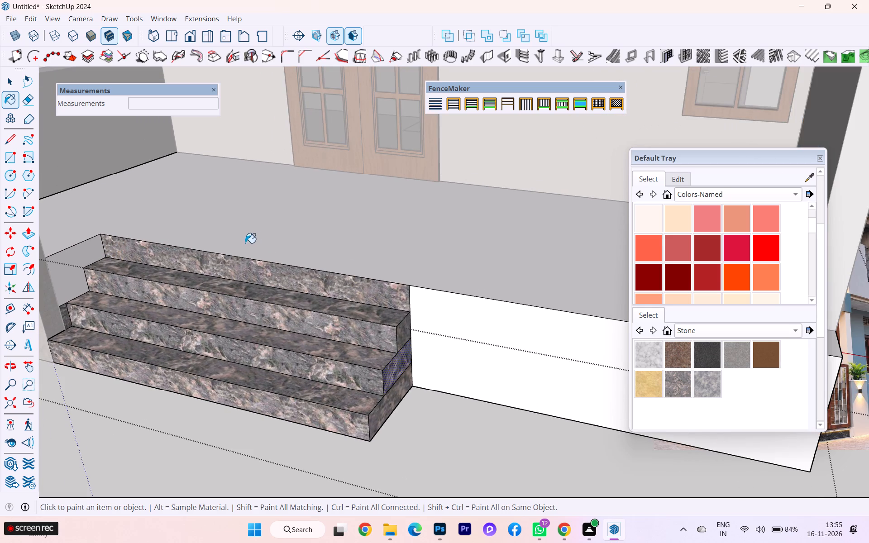
scroll(99, 326, "up", 14)
scroll(111, 314, "down", 6)
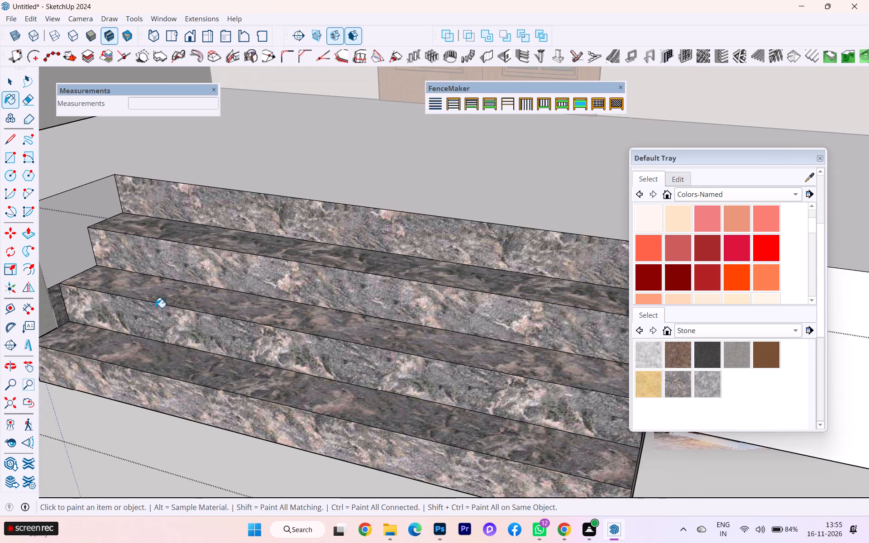
scroll(155, 308, "down", 3)
middle_click_drag(324, 326, 241, 233)
middle_click_drag(254, 286, 291, 207)
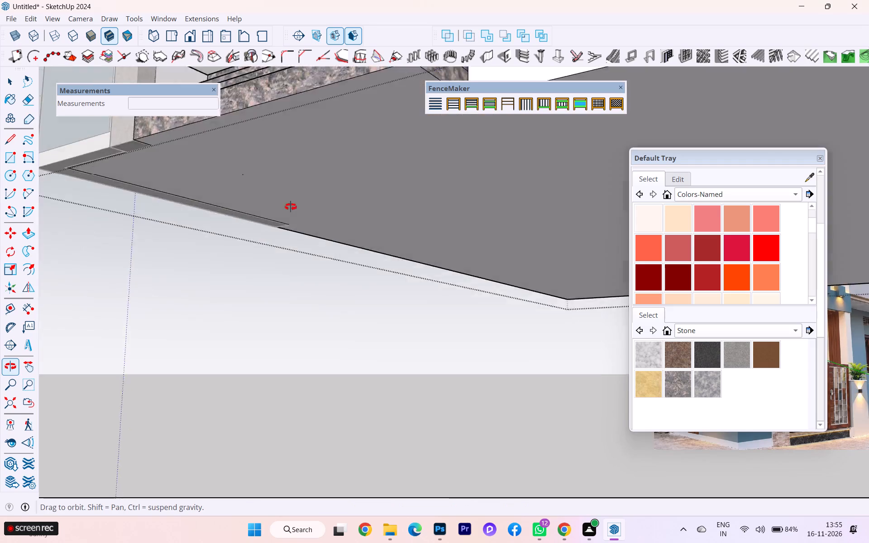
middle_click_drag(291, 207, 337, 279)
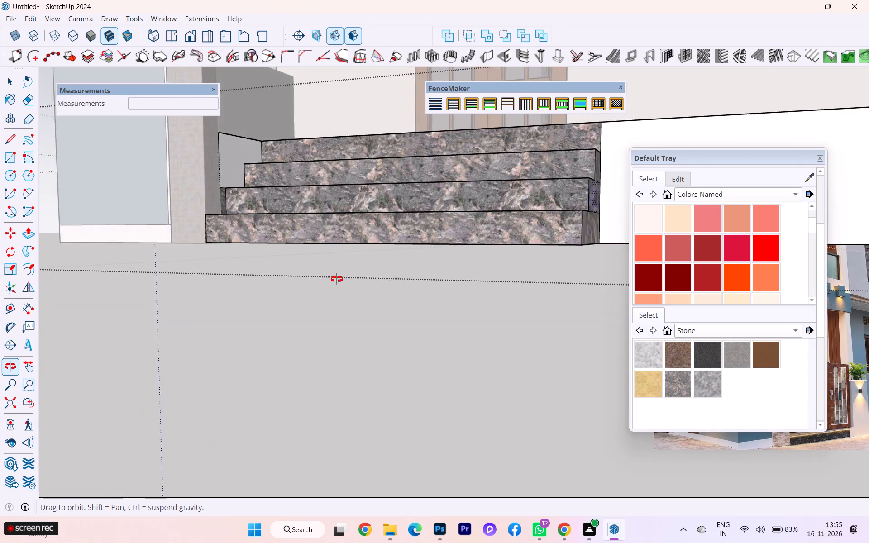
middle_click_drag(337, 279, 309, 327)
scroll(352, 314, "down", 2)
scroll(402, 329, "down", 2)
scroll(409, 338, "up", 2)
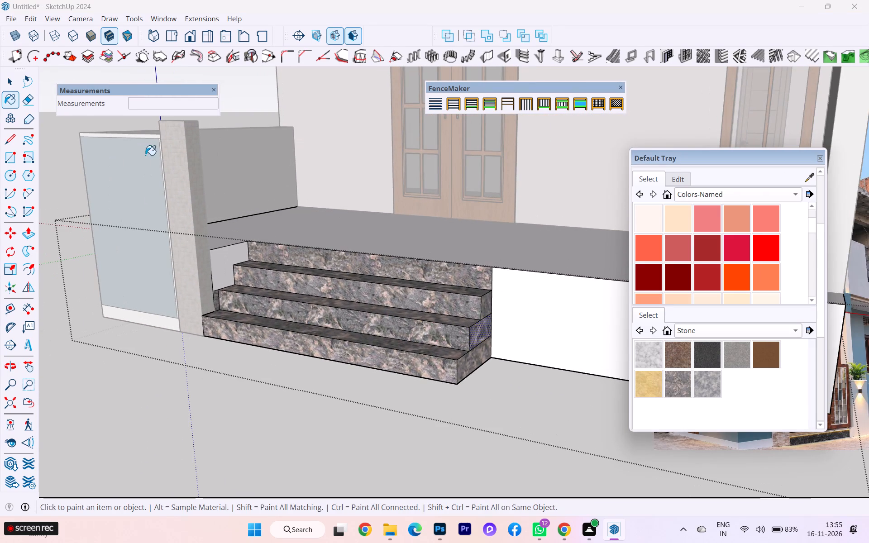
left_click(7, 79)
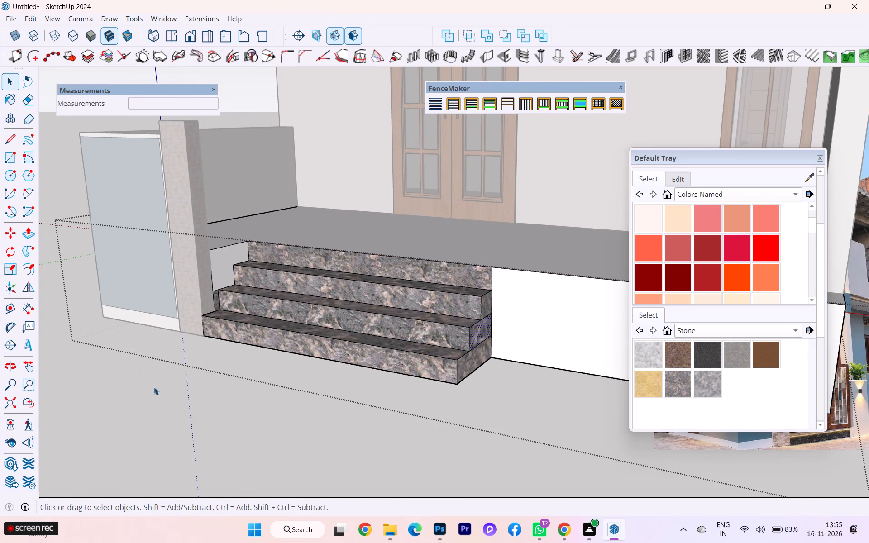
left_click(162, 395)
Examine the entrance steps together with the adjoining pillar, low wall and unpainted plinth face.
scroll(296, 274, "up", 7)
left_click(189, 253)
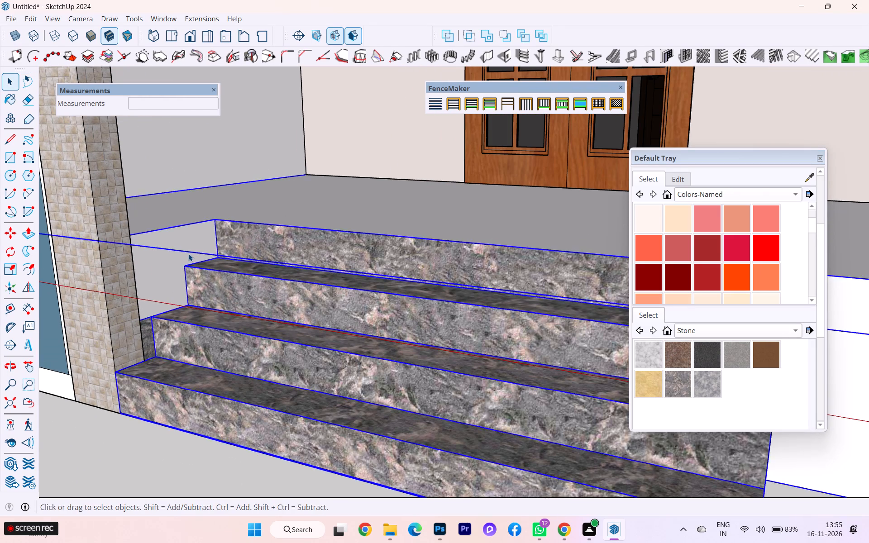
scroll(163, 277, "down", 1)
middle_click_drag(168, 296, 200, 339)
scroll(277, 281, "down", 4)
scroll(277, 277, "up", 1)
scroll(277, 277, "down", 1)
scroll(277, 277, "up", 1)
scroll(259, 280, "down", 2)
scroll(259, 280, "up", 3)
scroll(259, 280, "down", 1)
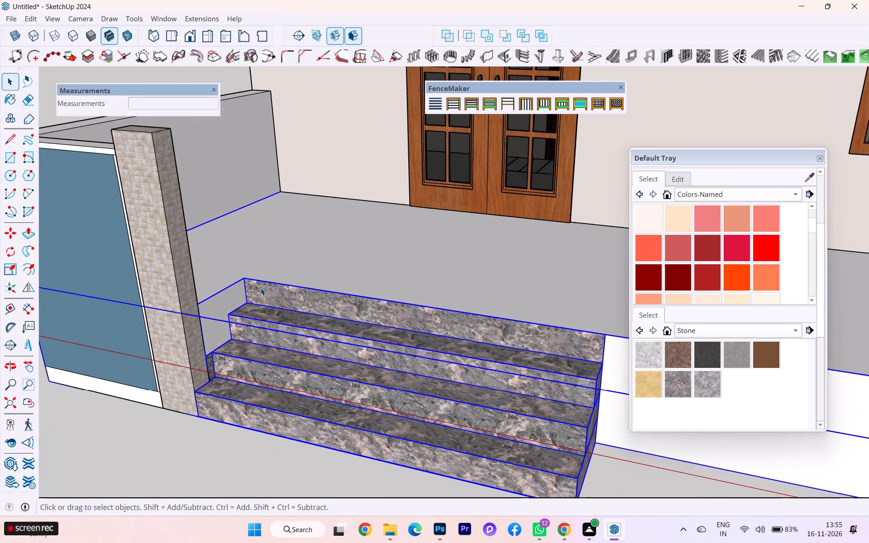
scroll(261, 288, "down", 3)
scroll(249, 284, "up", 1)
scroll(249, 284, "down", 2)
left_click(220, 429)
scroll(145, 319, "down", 1)
middle_click_drag(145, 318, 211, 342)
scroll(144, 256, "down", 2)
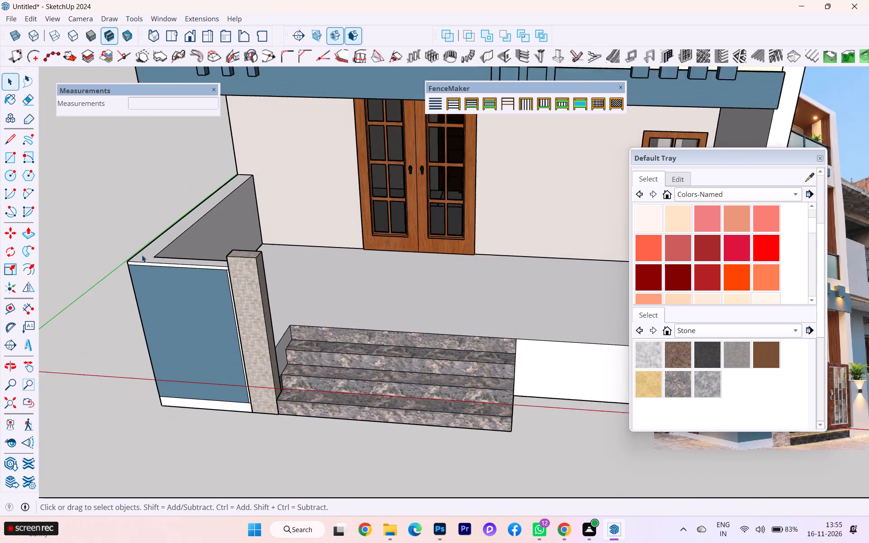
scroll(142, 255, "down", 4)
left_click(445, 337)
scroll(447, 338, "up", 2)
scroll(447, 338, "down", 1)
scroll(447, 338, "up", 1)
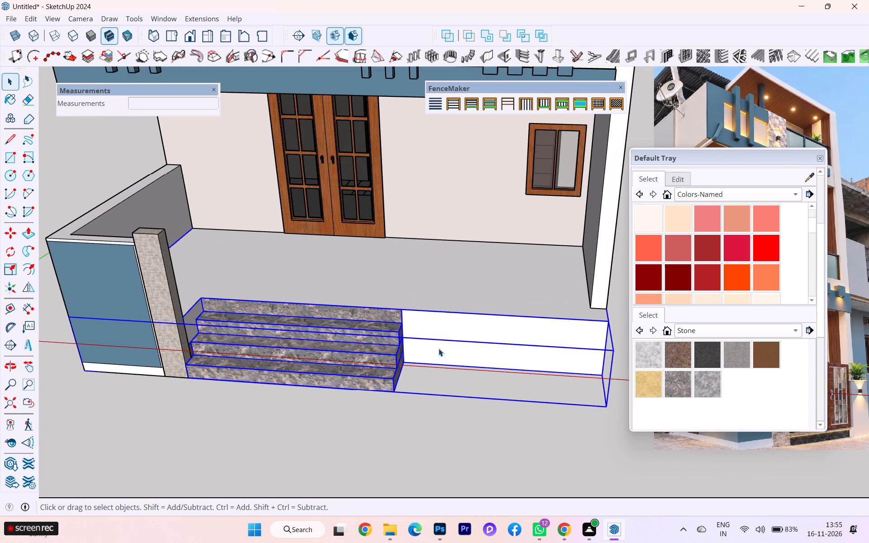
double_click(437, 352)
scroll(110, 298, "down", 4)
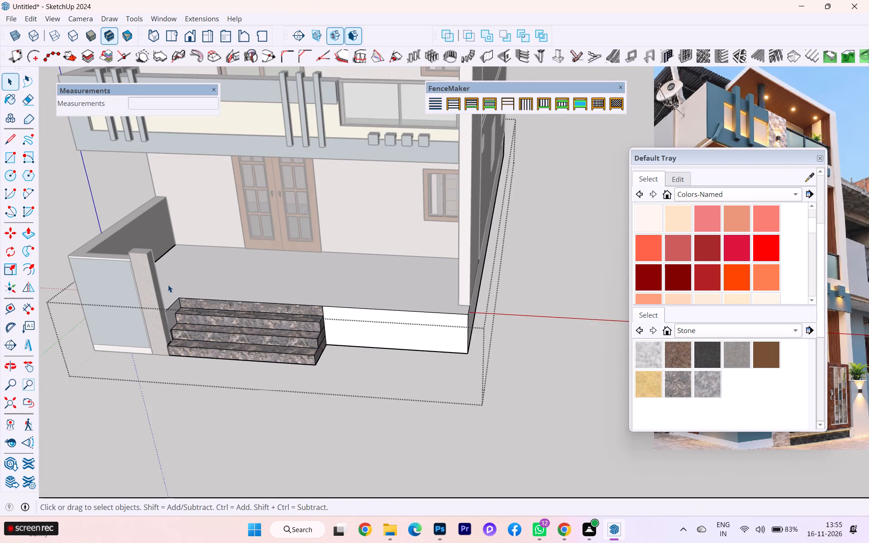
scroll(167, 285, "down", 5)
Move the materials tray aside to uncover the house reference photo.
left_click_drag(692, 161, 505, 153)
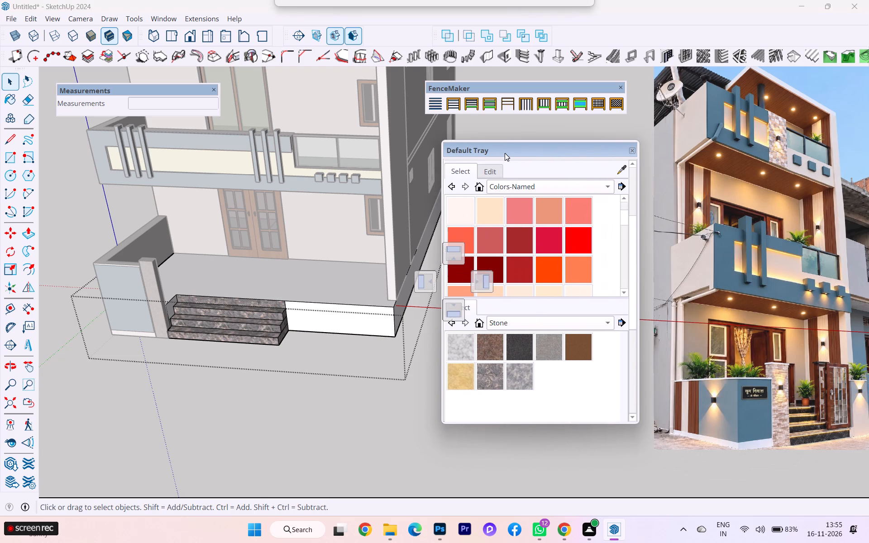
left_click_drag(505, 153, 504, 153)
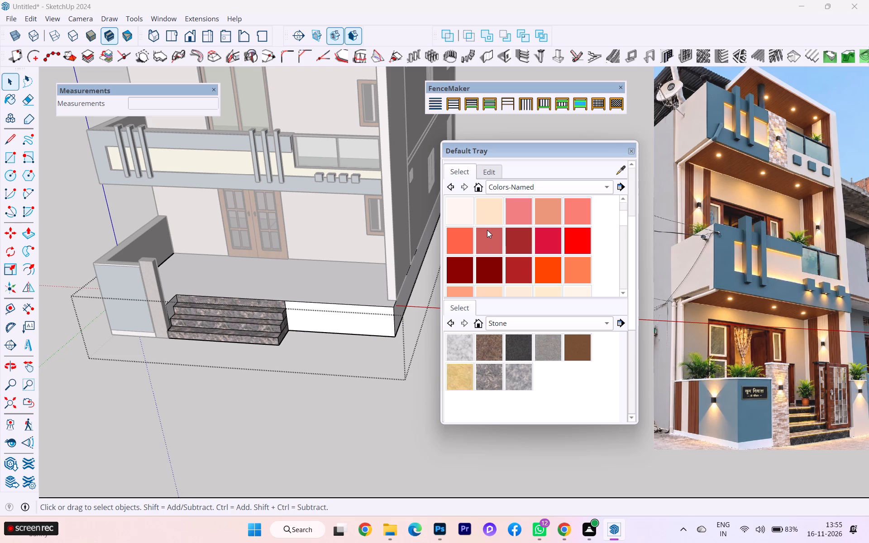
Pull the front face of the tall side wall outward 1' 2 1/16", flush with the plinth front, and leave its group.
scroll(504, 242, "up", 2)
left_click(349, 401)
scroll(399, 311, "up", 4)
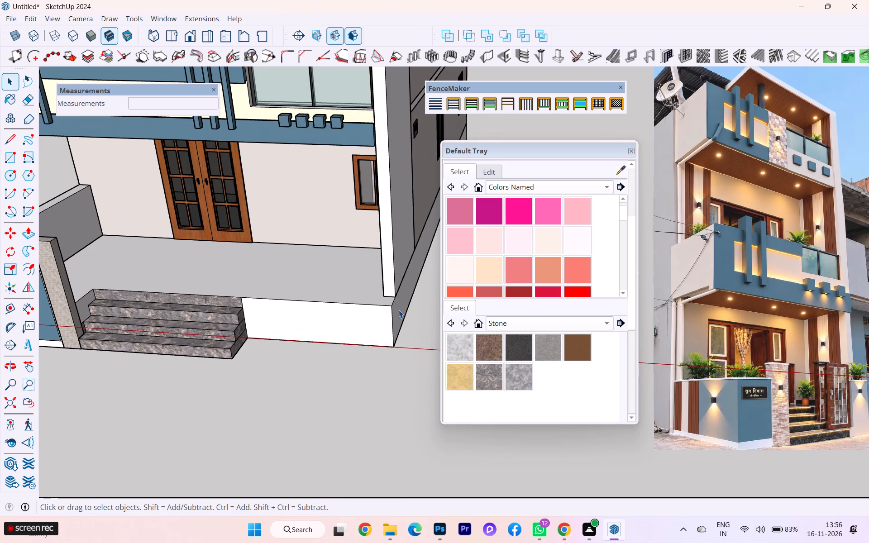
double_click(388, 271)
left_click(390, 264)
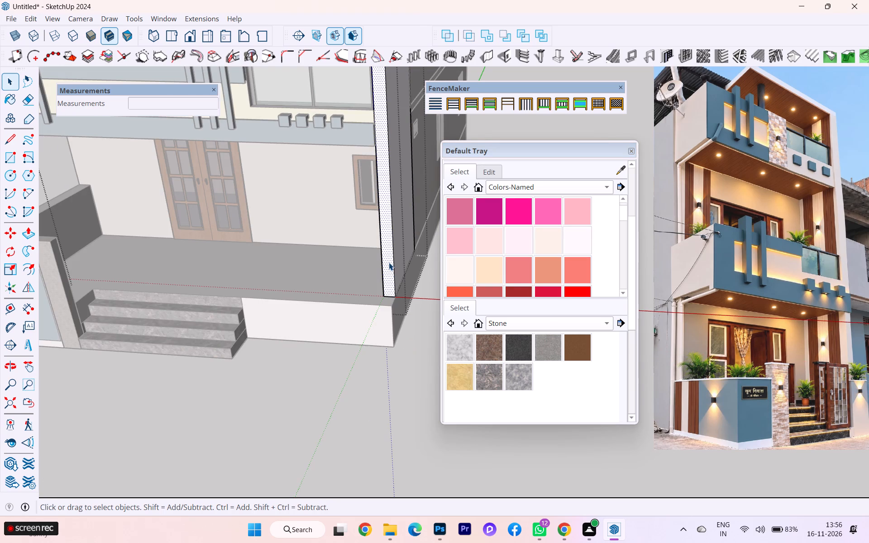
key("p")
key("Return")
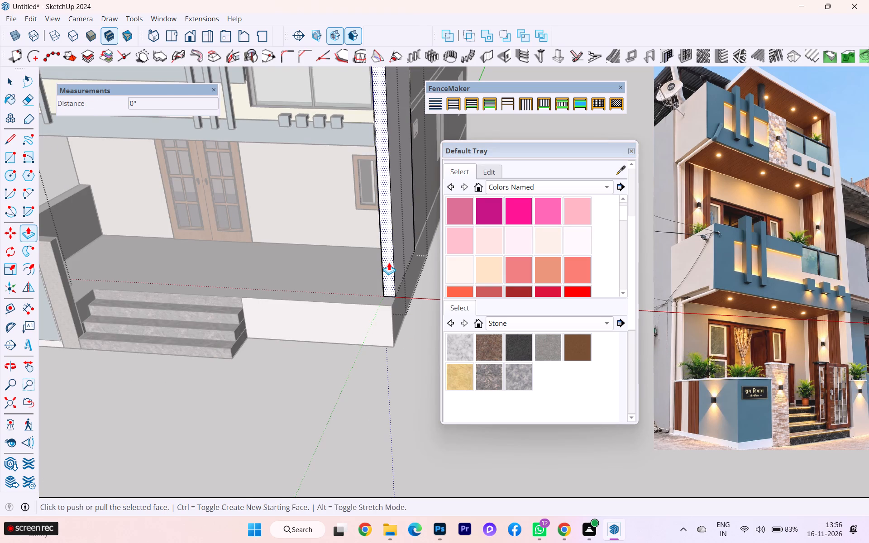
left_click(389, 262)
left_click(278, 304)
scroll(370, 333, "down", 3)
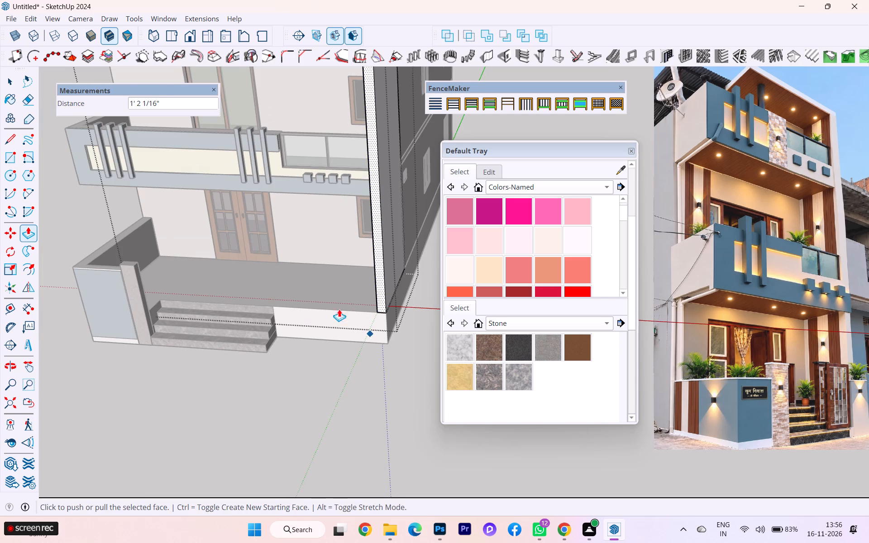
left_click(13, 85)
left_click(280, 417)
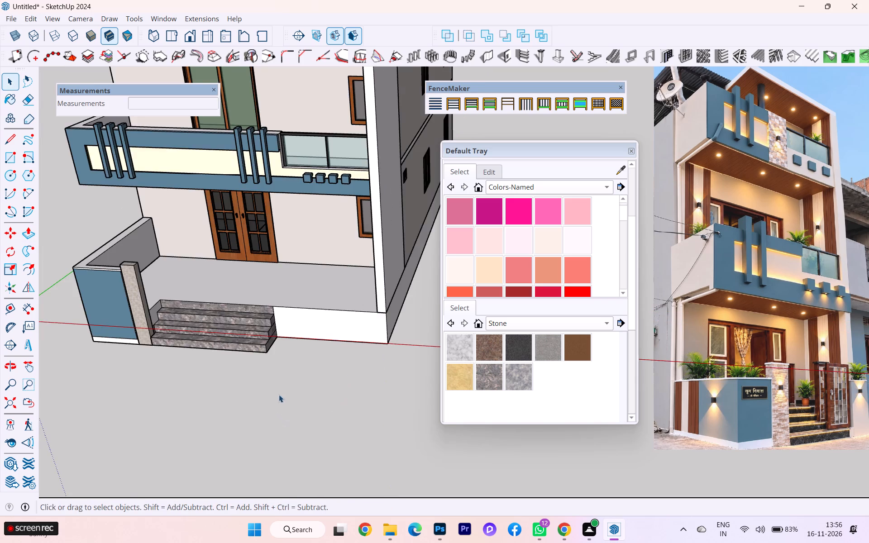
Examine the full facade and the building's outer side, including the extended side wall and the plinth below.
middle_click_drag(279, 395, 328, 400)
scroll(204, 328, "down", 2)
scroll(210, 327, "up", 1)
scroll(213, 327, "down", 1)
scroll(376, 307, "down", 1)
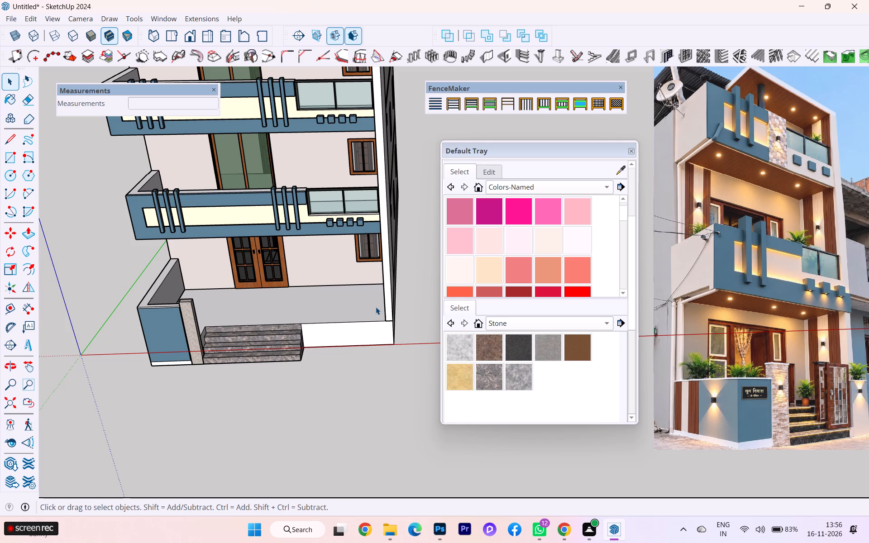
scroll(376, 307, "down", 5)
middle_click_drag(373, 316, 0, 338)
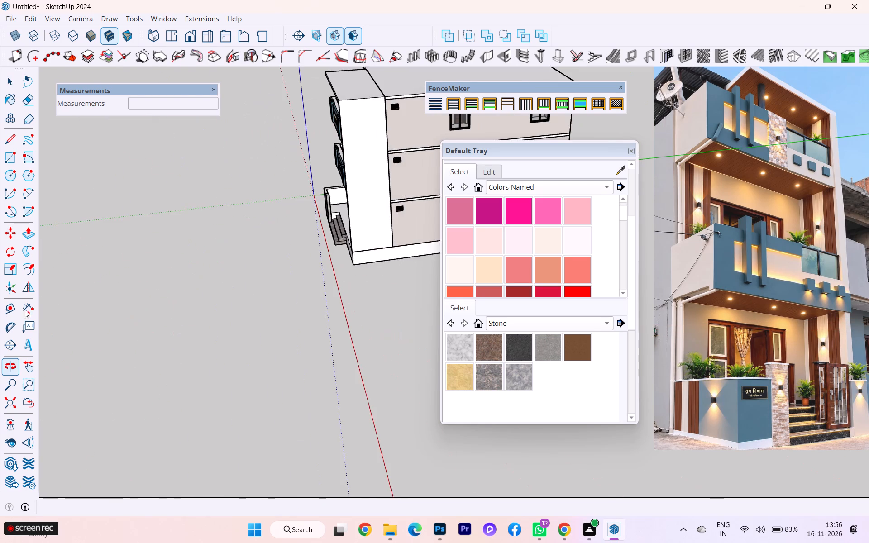
scroll(380, 174, "up", 3)
scroll(387, 172, "down", 1)
scroll(387, 172, "up", 1)
scroll(332, 202, "down", 4)
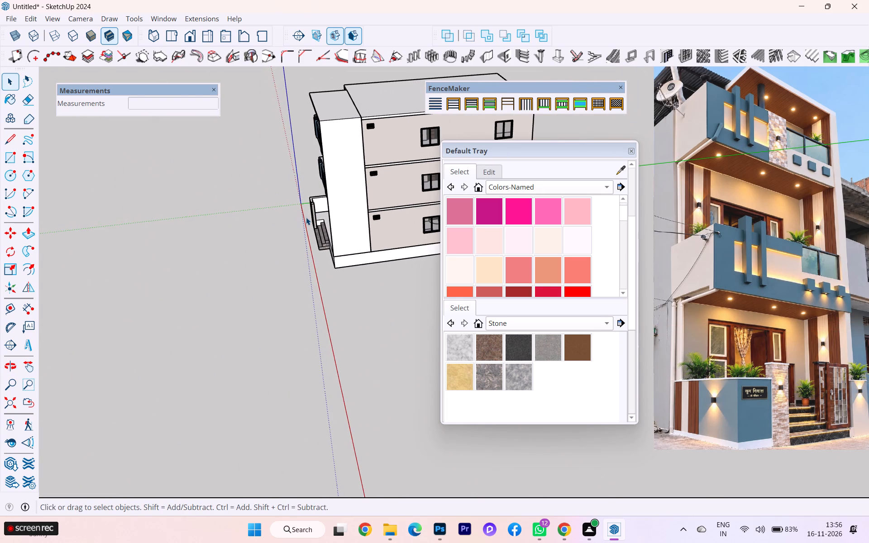
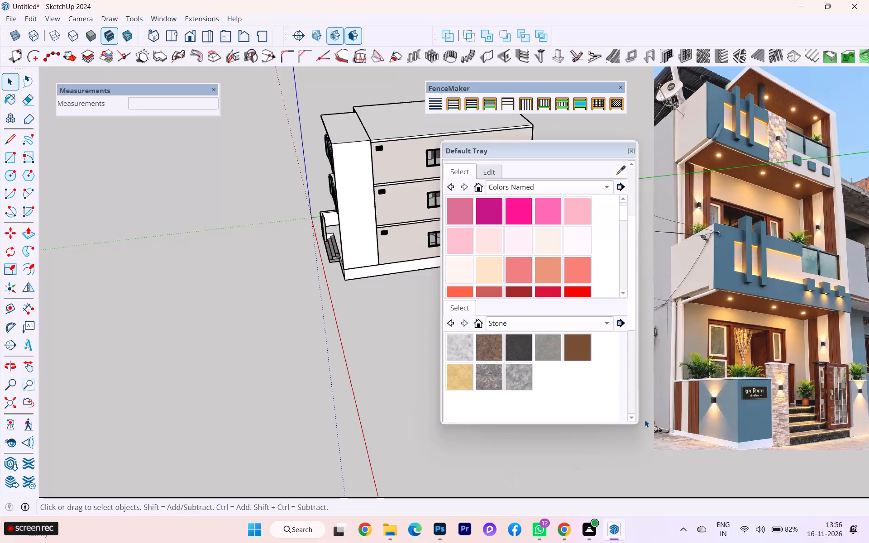
Examine the house model's front facade, balconies, side walls and entrance from several angles against the reference photo.
scroll(643, 417, "up", 1)
scroll(643, 417, "down", 2)
scroll(643, 417, "up", 3)
scroll(342, 250, "down", 6)
middle_click_drag(384, 255, 578, 233)
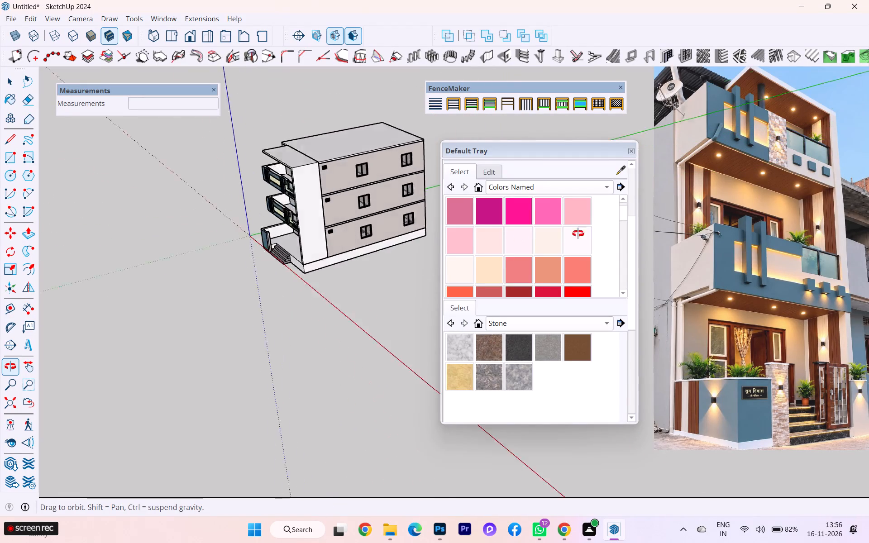
middle_click_drag(578, 233, 687, 212)
scroll(415, 187, "up", 3)
scroll(415, 187, "down", 3)
scroll(415, 187, "up", 4)
scroll(357, 296, "down", 1)
middle_click_drag(342, 305, 473, 279)
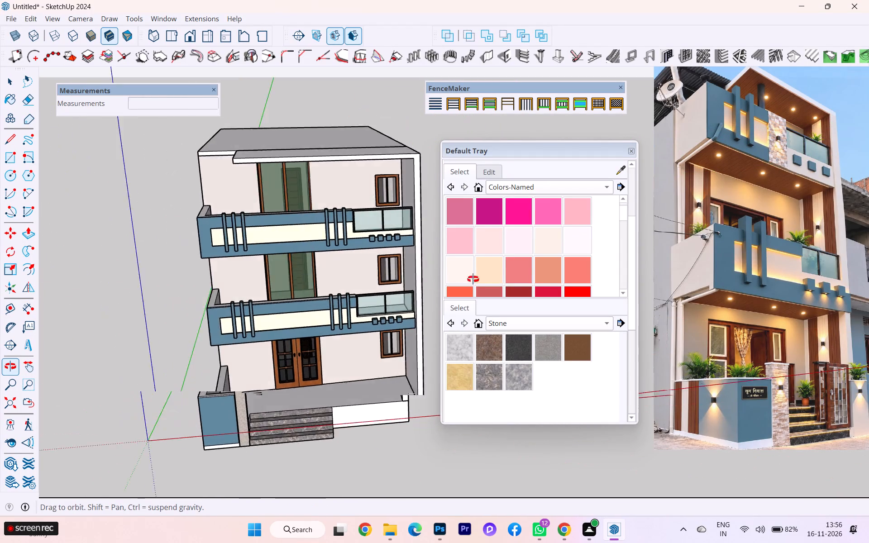
middle_click_drag(473, 279, 544, 268)
scroll(137, 171, "down", 5)
scroll(301, 249, "up", 5)
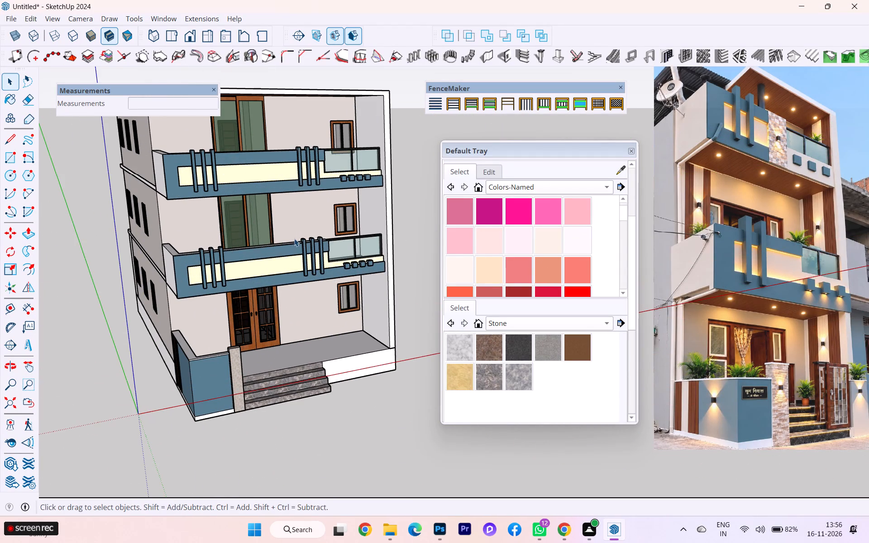
scroll(304, 251, "up", 2)
scroll(305, 250, "down", 1)
scroll(305, 250, "up", 10)
scroll(398, 296, "up", 7)
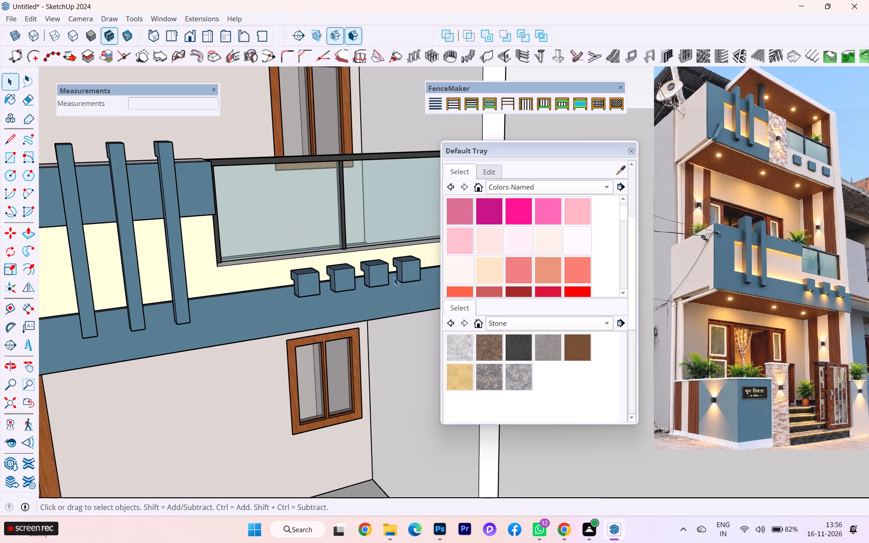
middle_click_drag(394, 277, 327, 135)
scroll(318, 186, "down", 1)
scroll(316, 188, "up", 1)
scroll(315, 189, "down", 9)
scroll(298, 220, "up", 2)
scroll(298, 221, "down", 3)
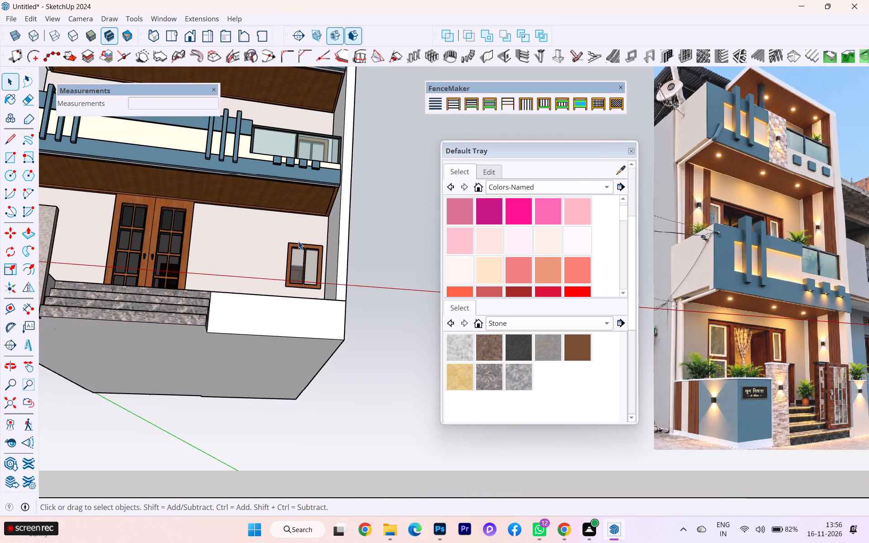
scroll(301, 248, "down", 3)
scroll(288, 59, "up", 4)
scroll(297, 97, "down", 2)
scroll(297, 96, "up", 4)
scroll(298, 82, "down", 2)
scroll(298, 82, "up", 2)
scroll(298, 82, "down", 1)
scroll(298, 82, "up", 3)
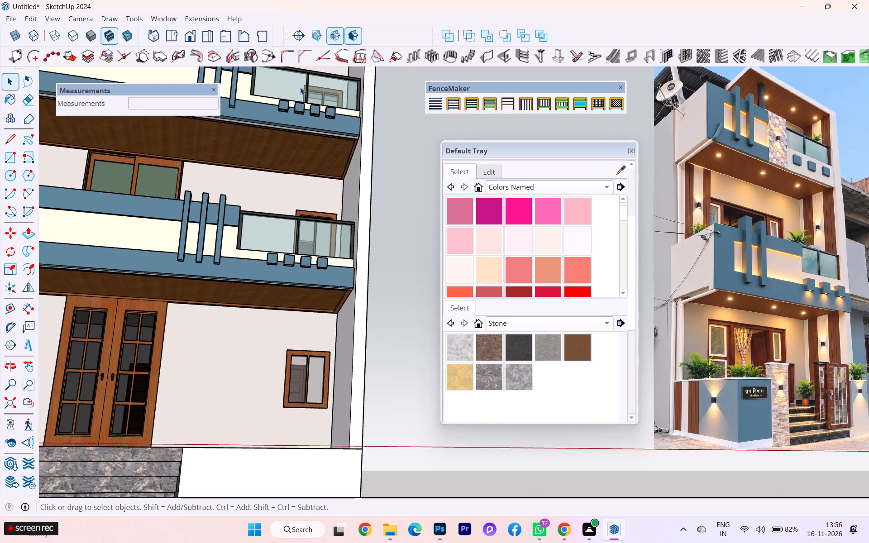
scroll(300, 87, "up", 2)
scroll(301, 91, "down", 3)
scroll(302, 107, "up", 3)
scroll(302, 112, "down", 4)
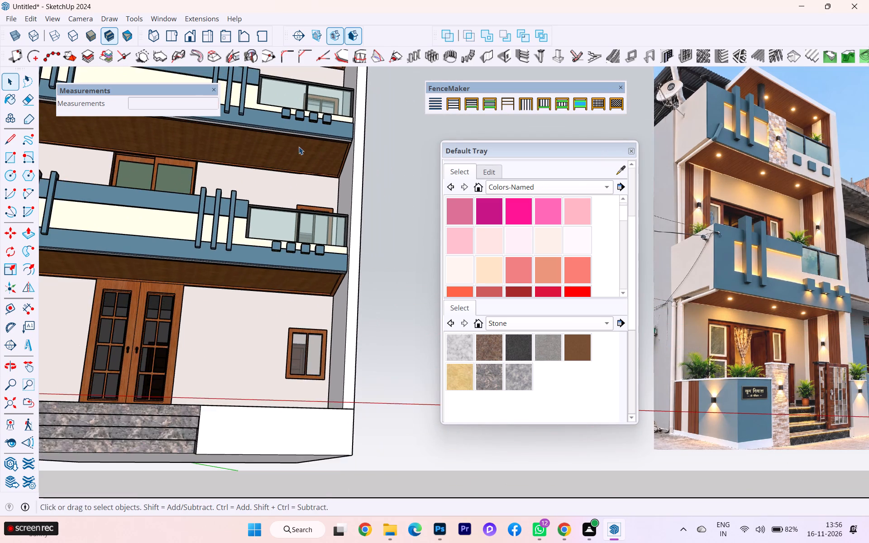
scroll(304, 154, "down", 2)
middle_click_drag(261, 386, 248, 401)
middle_click_drag(238, 413, 232, 427)
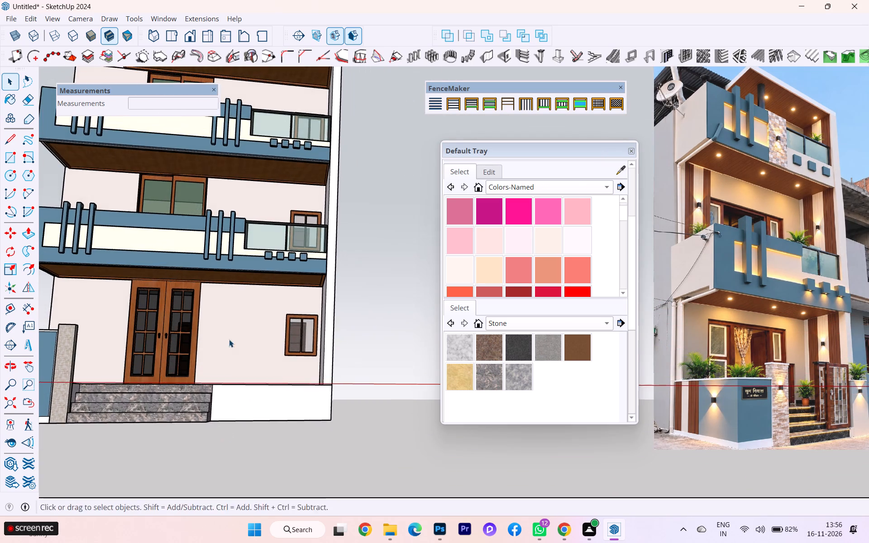
scroll(261, 244, "down", 2)
scroll(249, 383, "up", 1)
scroll(305, 177, "down", 1)
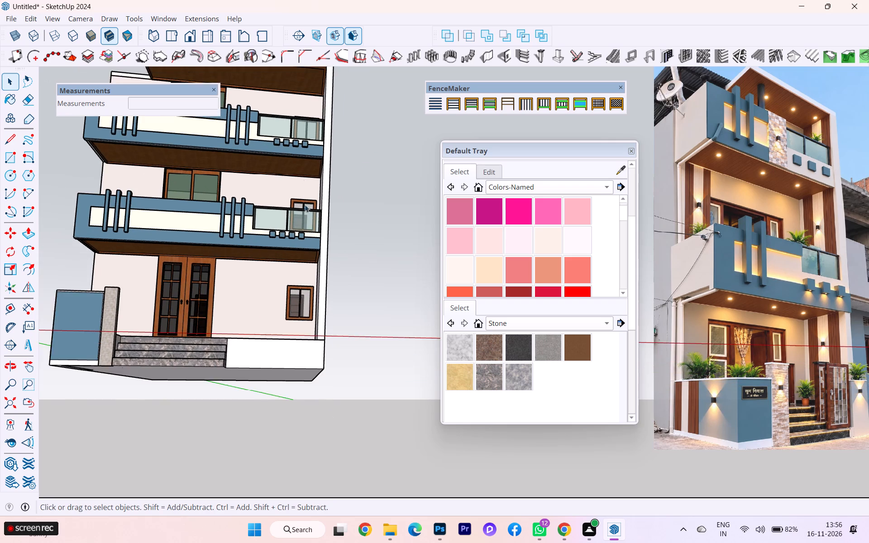
middle_click_drag(305, 225, 255, 310)
scroll(299, 216, "down", 1)
scroll(299, 216, "up", 1)
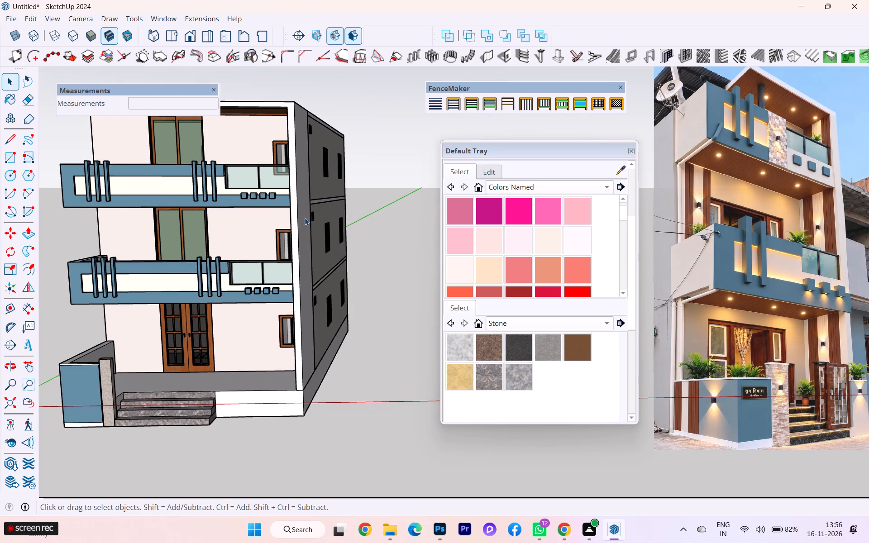
scroll(310, 213, "down", 2)
scroll(207, 340, "up", 1)
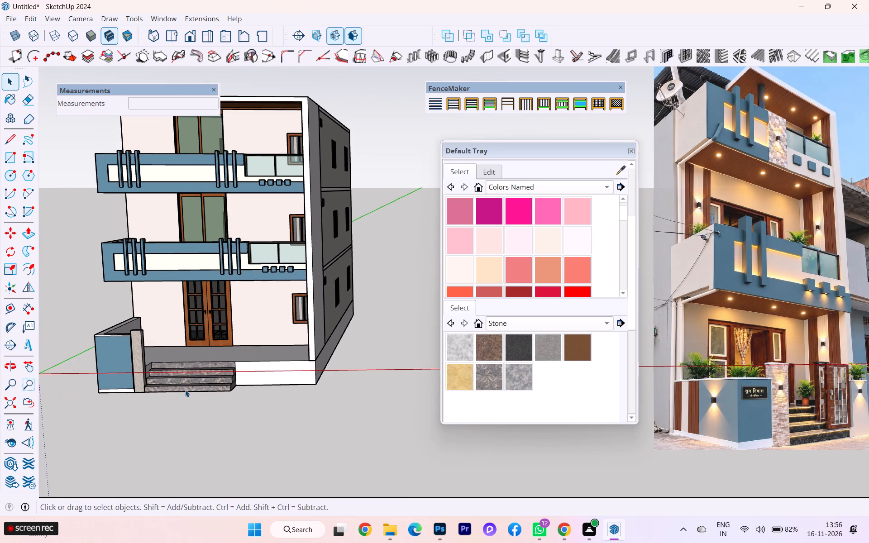
Copy the stone-clad gate pillar beside the entrance steps about 20' 1 7/16" along the red axis, to the plinth's far end.
scroll(185, 388, "up", 7)
scroll(100, 365, "up", 4)
left_click(107, 360)
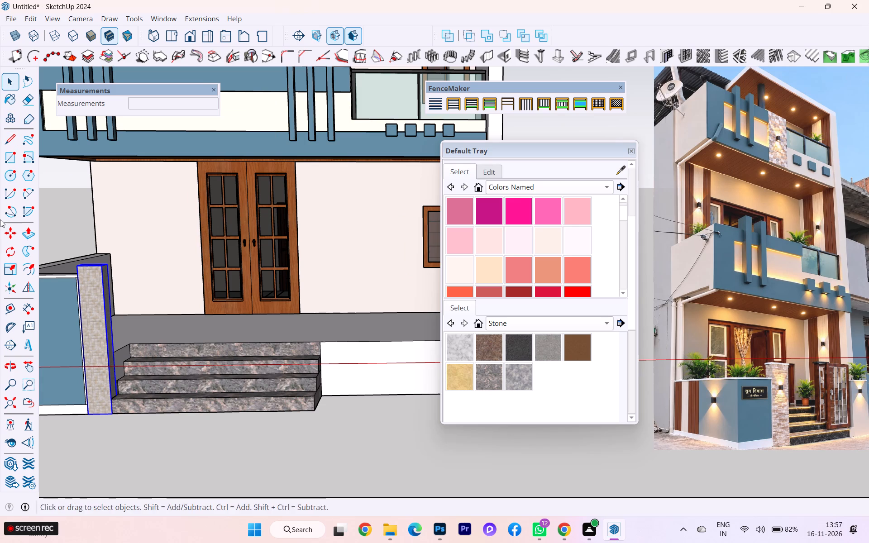
left_click(14, 232)
scroll(128, 441, "up", 2)
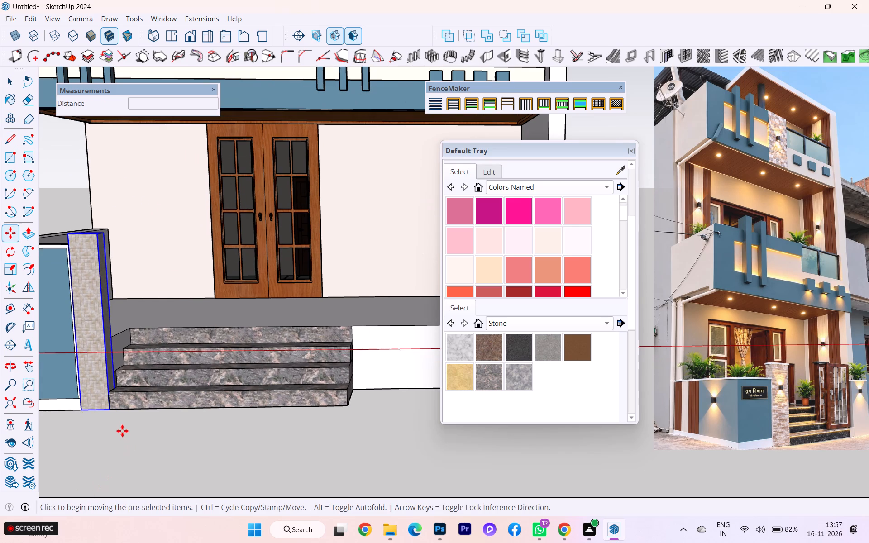
left_click(111, 408)
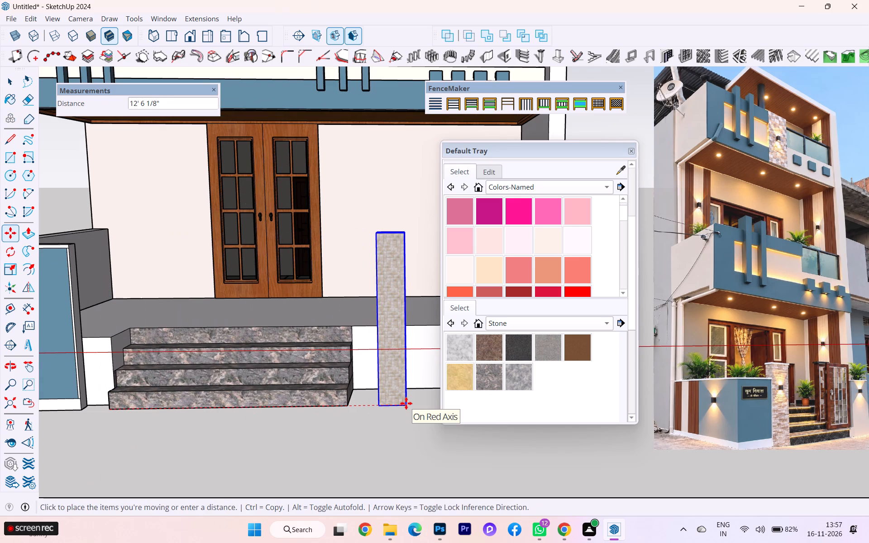
scroll(406, 403, "down", 2)
scroll(406, 403, "up", 1)
scroll(406, 403, "down", 5)
scroll(396, 403, "up", 1)
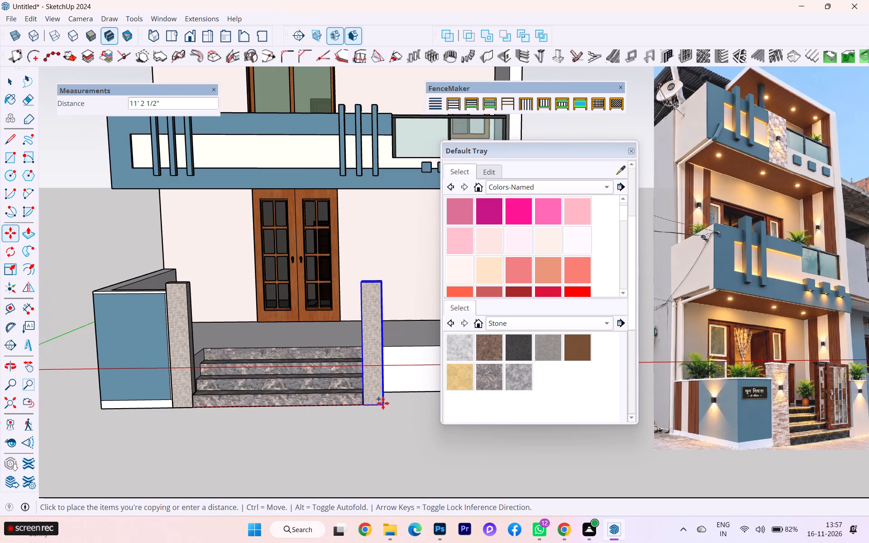
middle_click_drag(383, 403, 289, 411)
scroll(349, 408, "up", 4)
scroll(387, 424, "down", 2)
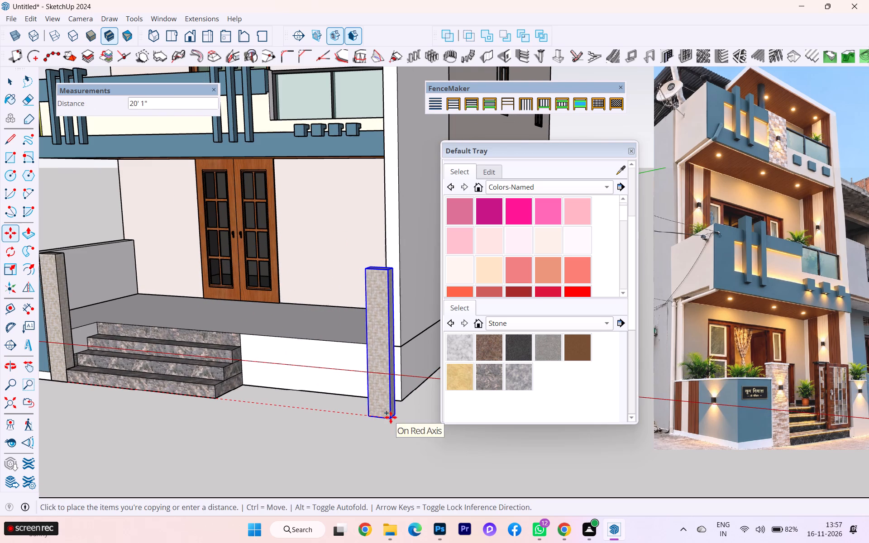
key("Right")
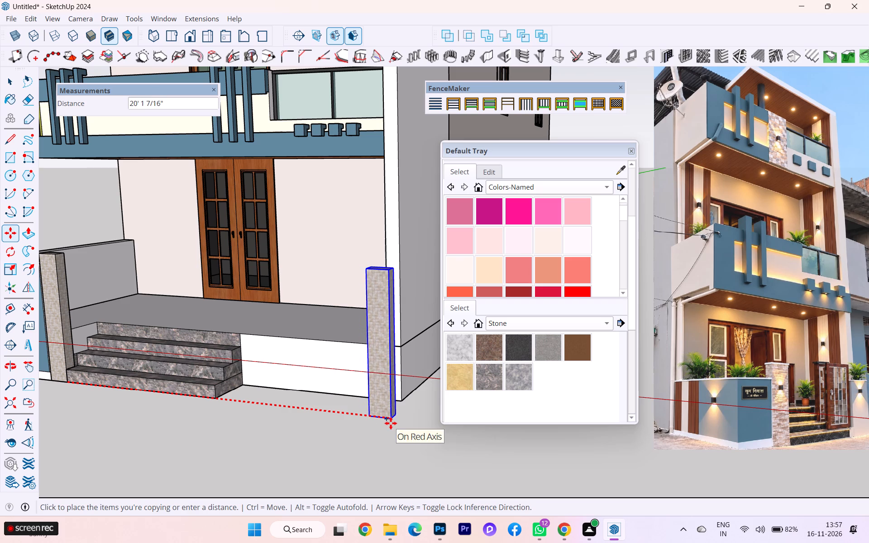
left_click(391, 423)
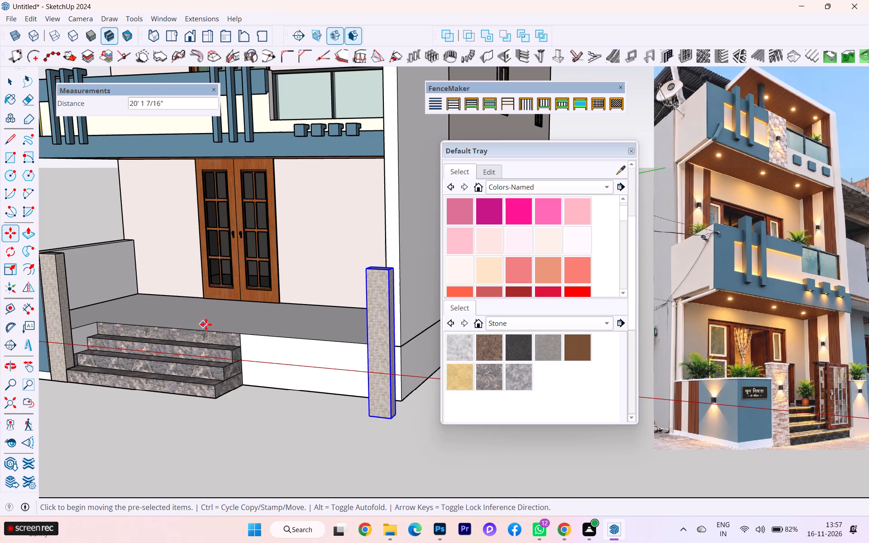
Inside the plinth group, pull the upper front face beside the entrance steps outward 10".
scroll(233, 374, "up", 5)
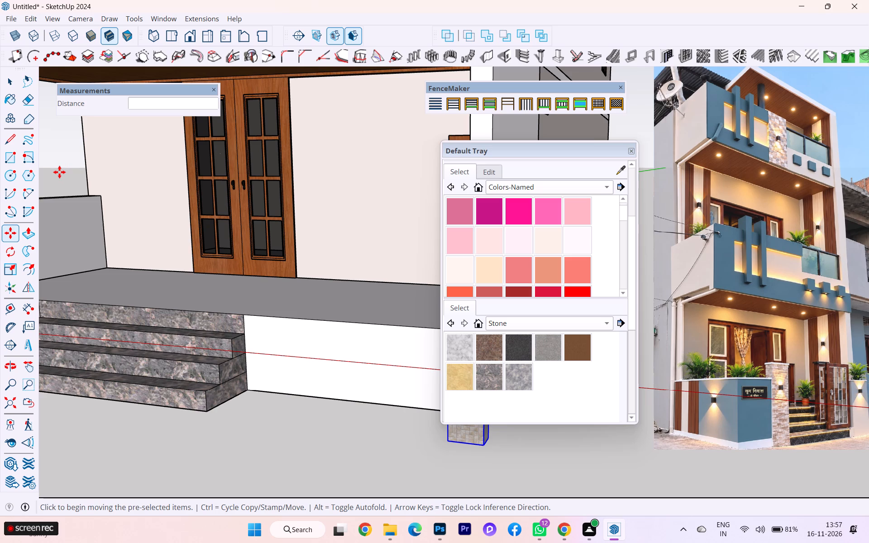
left_click(1, 79)
left_click(29, 233)
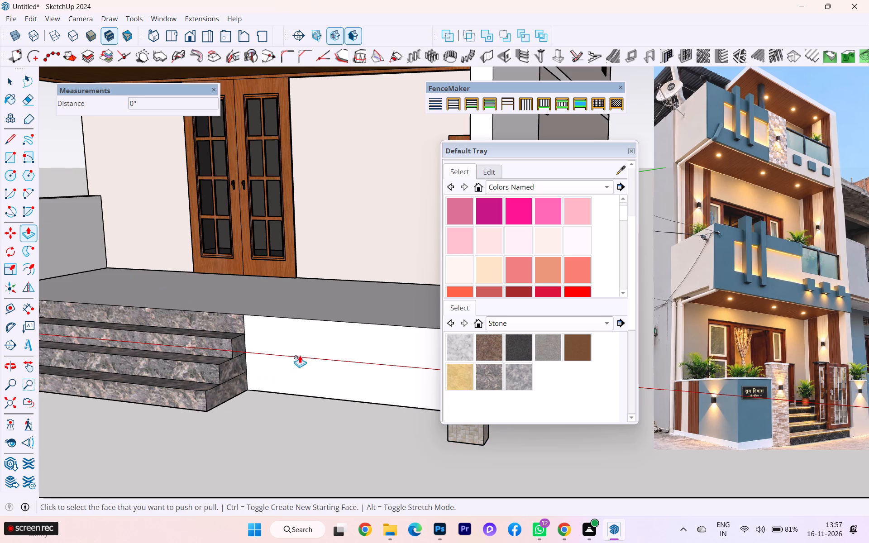
left_click(314, 342)
left_click(6, 81)
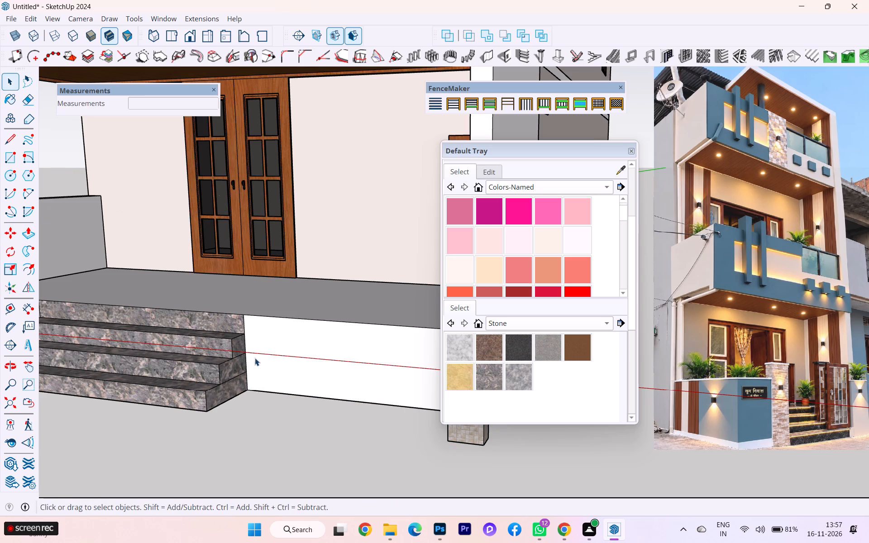
left_click(284, 376)
double_click(295, 357)
left_click(317, 353)
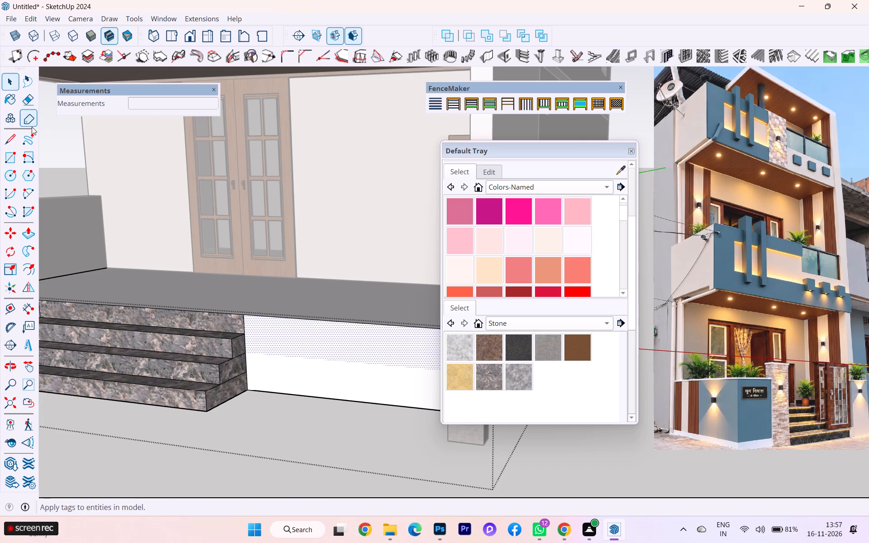
left_click(29, 233)
left_click(291, 323)
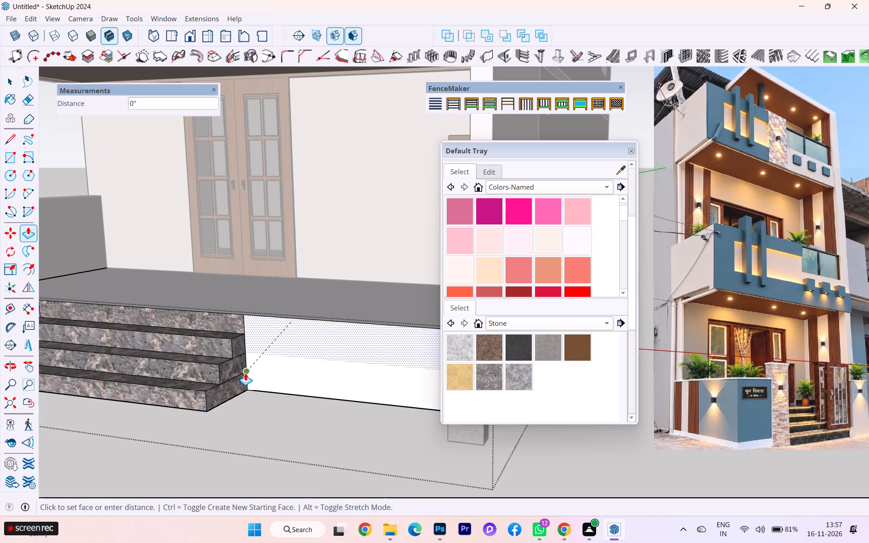
scroll(247, 374, "down", 1)
middle_click_drag(267, 377, 350, 365)
scroll(235, 333, "down", 4)
scroll(154, 317, "up", 1)
scroll(153, 317, "down", 6)
scroll(124, 312, "up", 2)
scroll(124, 312, "down", 2)
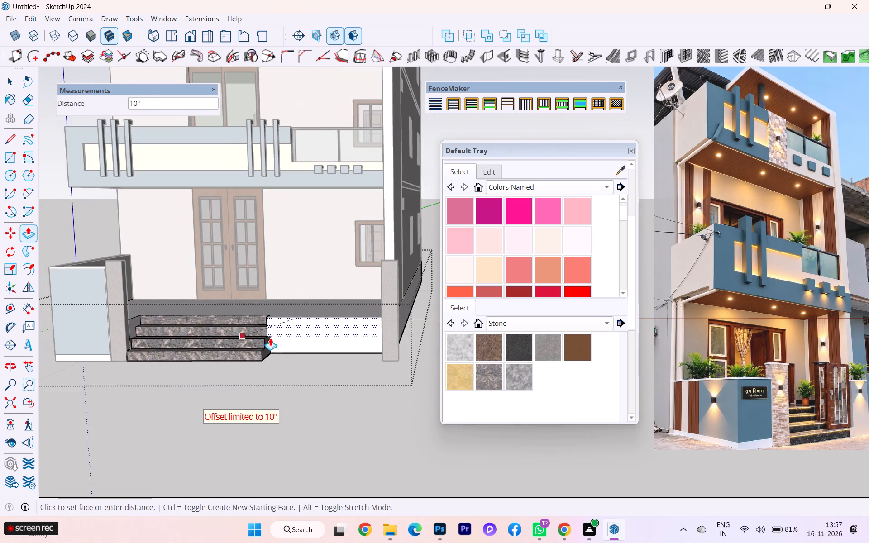
middle_click_drag(290, 338, 107, 368)
scroll(254, 337, "up", 2)
scroll(254, 337, "down", 1)
scroll(253, 336, "up", 3)
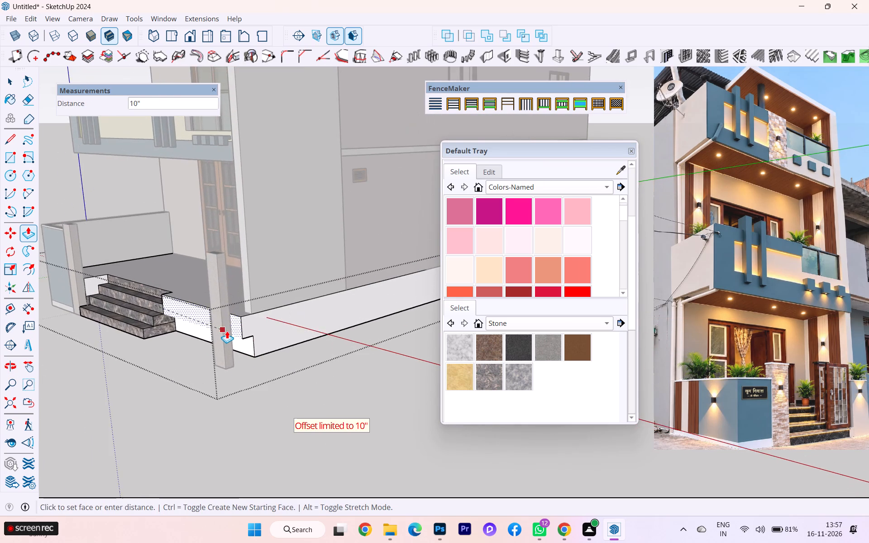
scroll(227, 331, "up", 8)
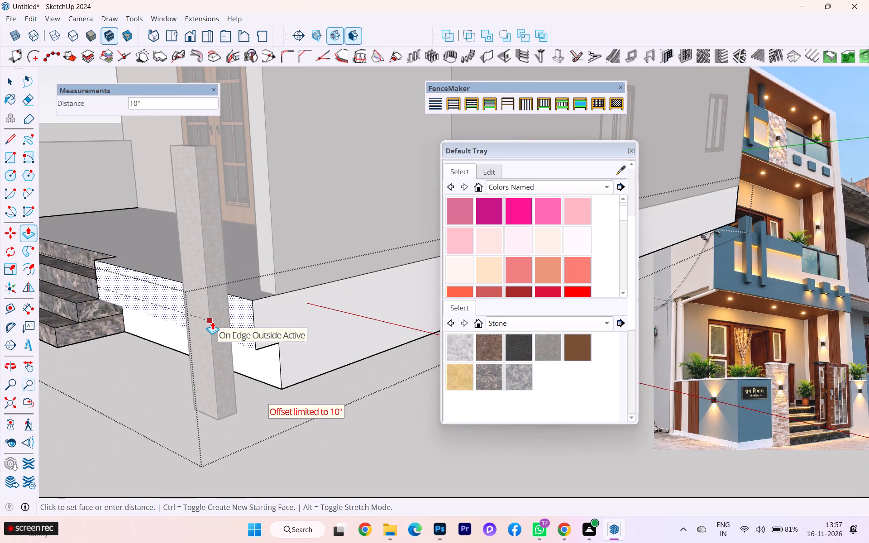
left_click(212, 322)
Pull the lower front face of the plinth outward 1' 8", towards the copied pillar.
scroll(258, 349, "up", 3)
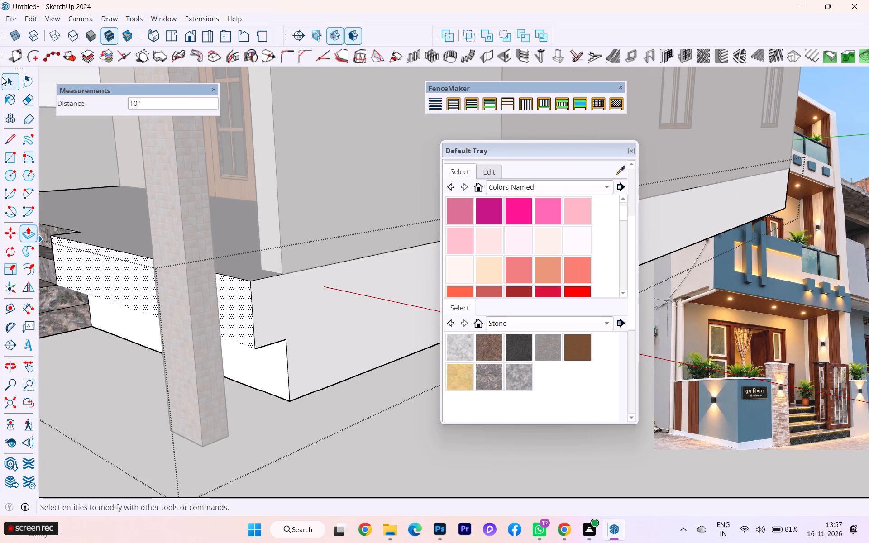
left_click(2, 77)
left_click(267, 366)
key("p")
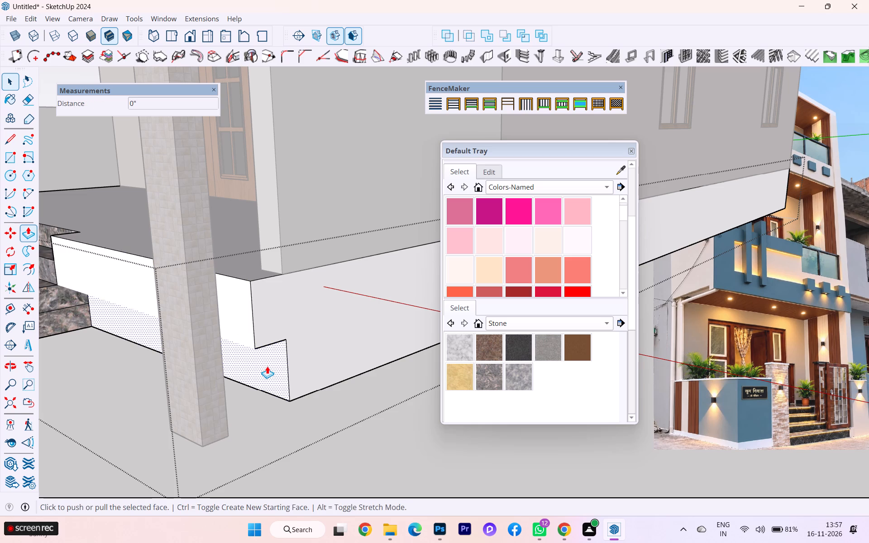
key("Return")
left_click(272, 359)
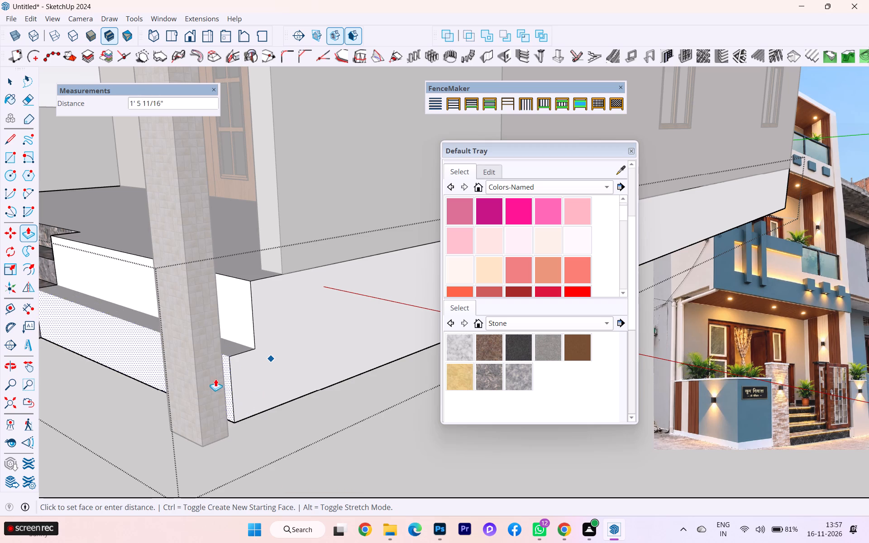
left_click(223, 357)
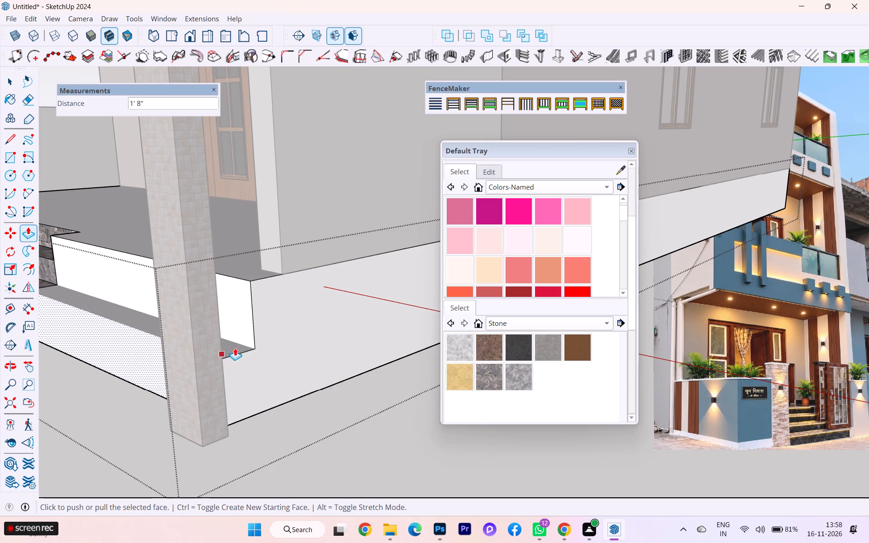
Pull the plinth's upper front face outward another 10", flush with the lower face.
scroll(241, 314, "up", 1)
scroll(244, 310, "down", 2)
middle_click_drag(260, 311, 337, 321)
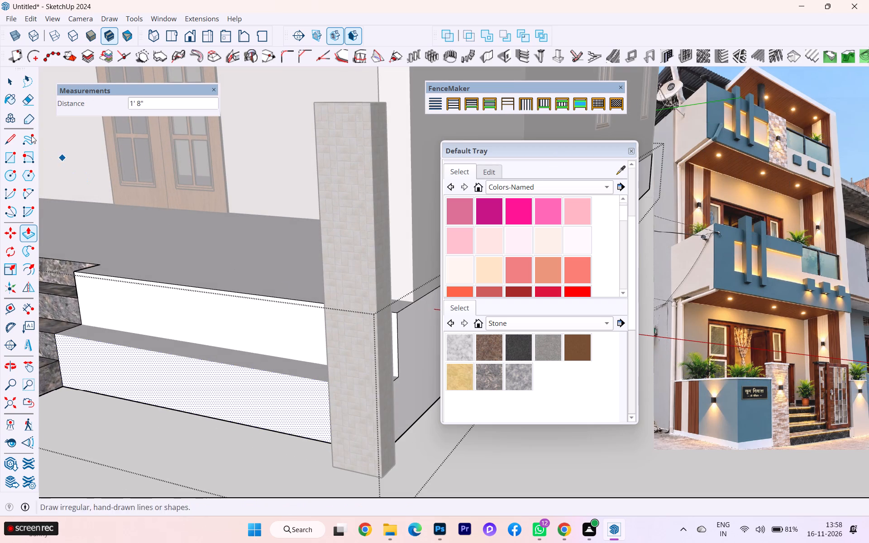
left_click(0, 87)
left_click(6, 82)
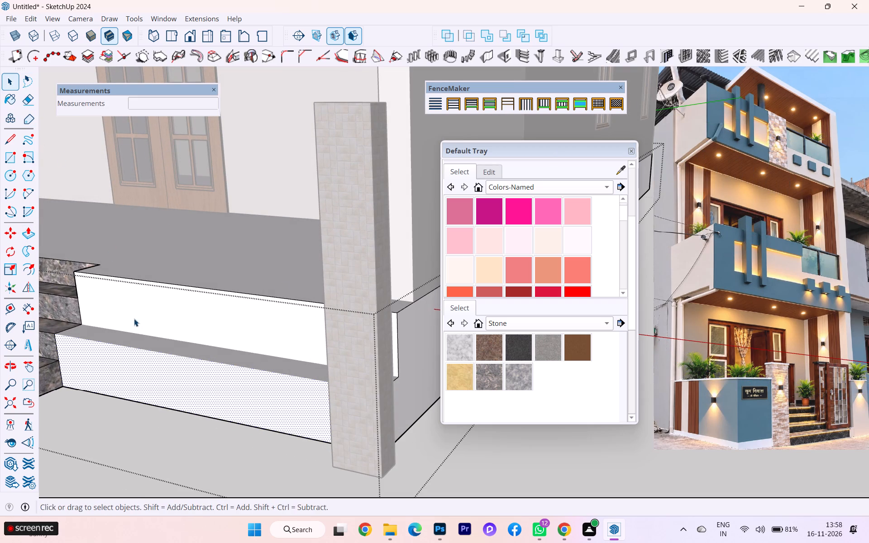
left_click(144, 308)
key("p")
key("Return")
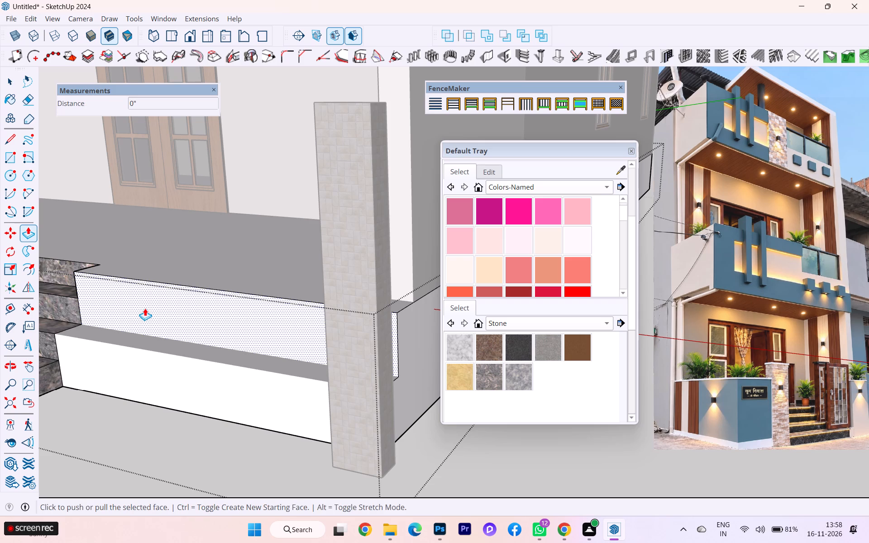
left_click(145, 308)
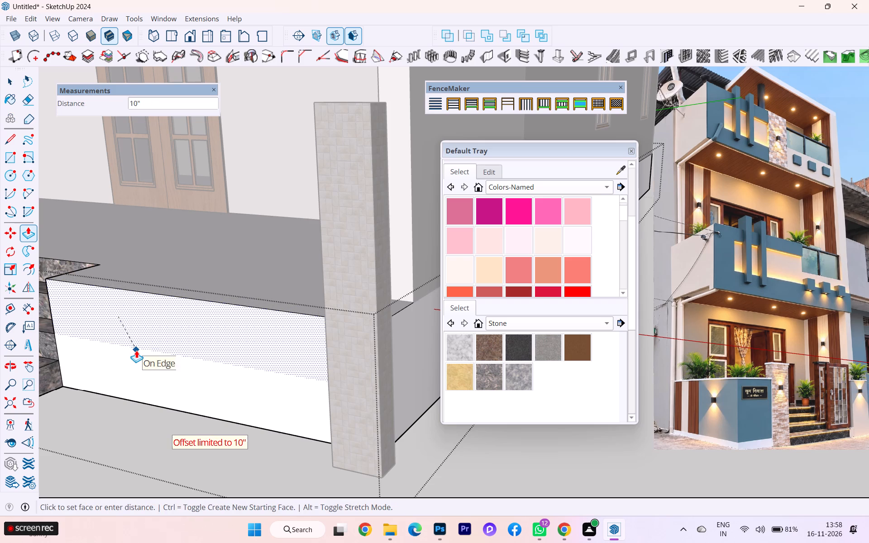
left_click(247, 397)
scroll(198, 361, "down", 1)
scroll(196, 360, "up", 1)
scroll(196, 360, "down", 3)
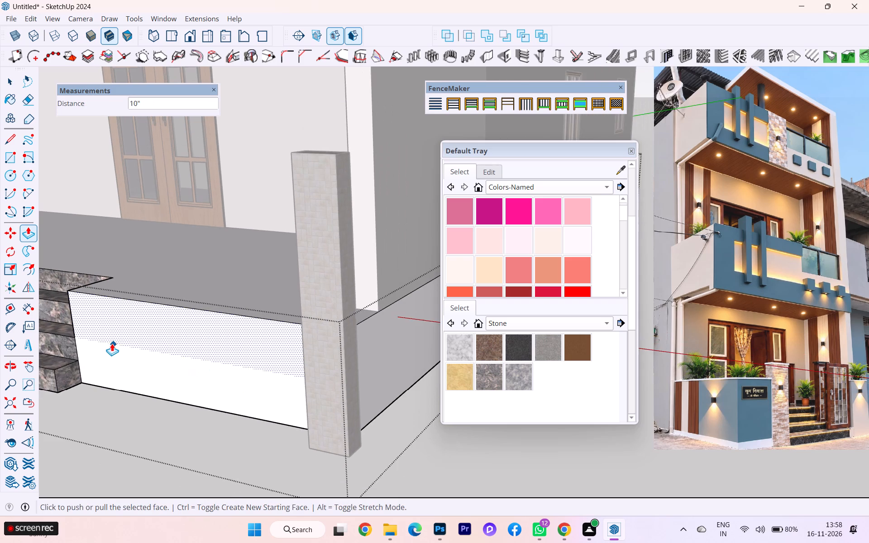
Examine the plinth's front face between the entrance steps and the copied gate pillar from several angles.
scroll(112, 343, "down", 1)
middle_click_drag(110, 343, 248, 348)
scroll(121, 327, "down", 2)
scroll(117, 327, "up", 1)
scroll(116, 327, "down", 3)
scroll(253, 394, "up", 2)
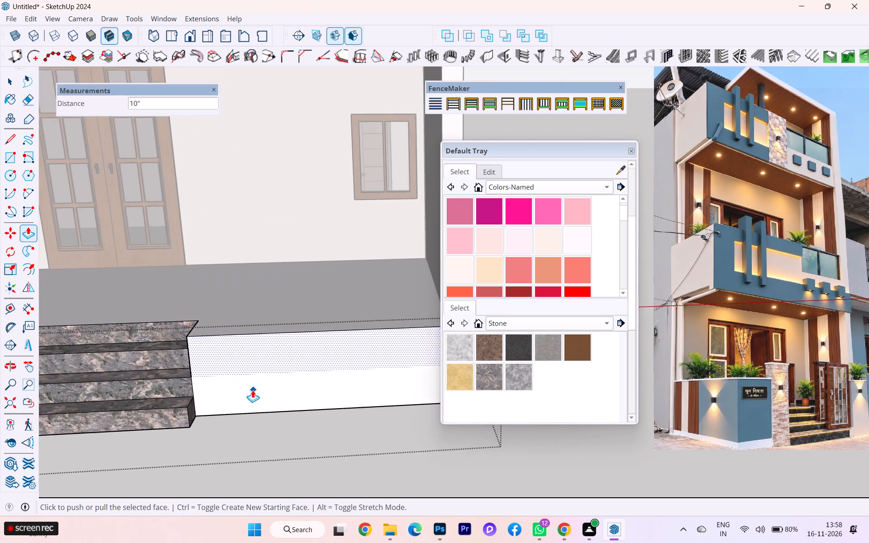
scroll(251, 389, "down", 2)
middle_click_drag(218, 382, 0, 403)
scroll(228, 391, "down", 1)
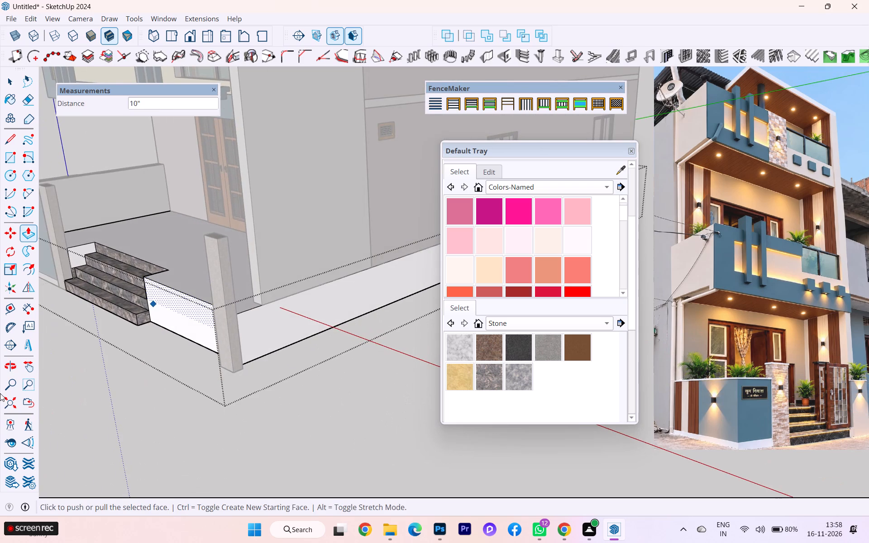
scroll(305, 370, "up", 1)
scroll(305, 370, "down", 2)
scroll(305, 370, "up", 2)
scroll(200, 372, "up", 5)
scroll(197, 372, "down", 1)
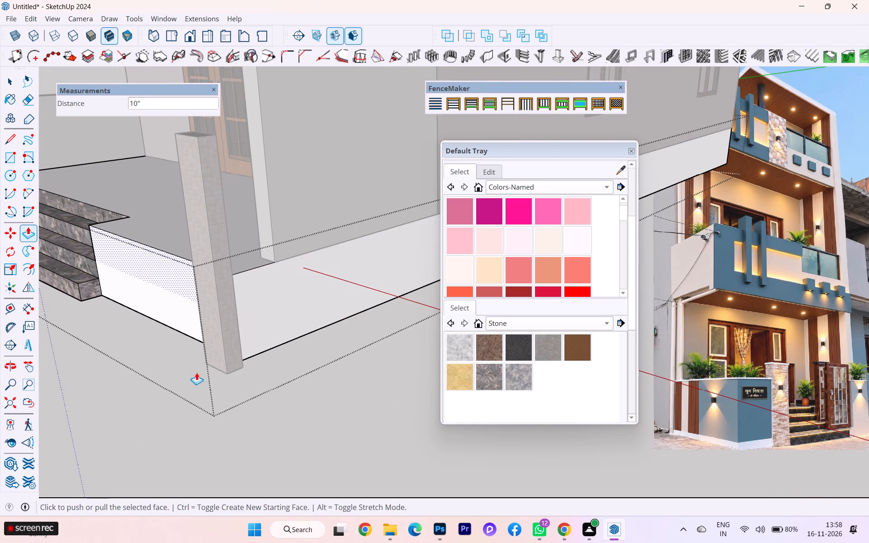
middle_click_drag(172, 376, 253, 391)
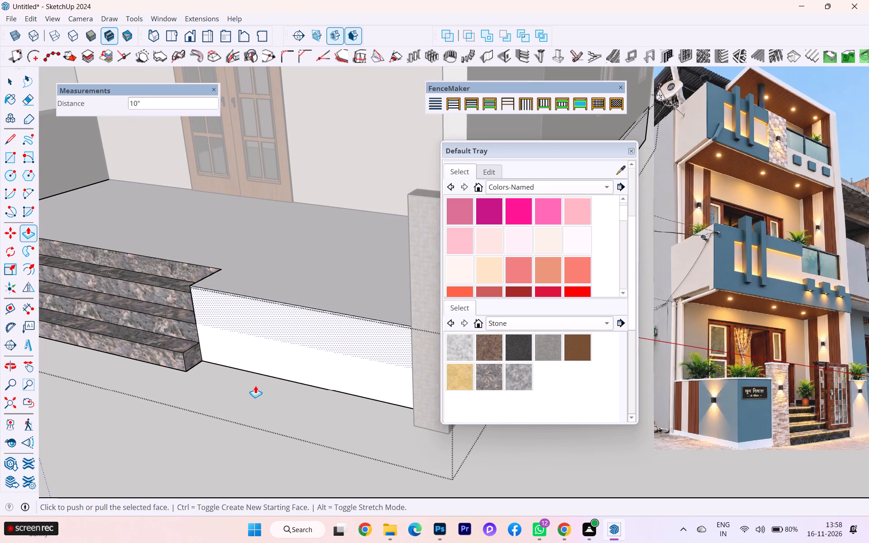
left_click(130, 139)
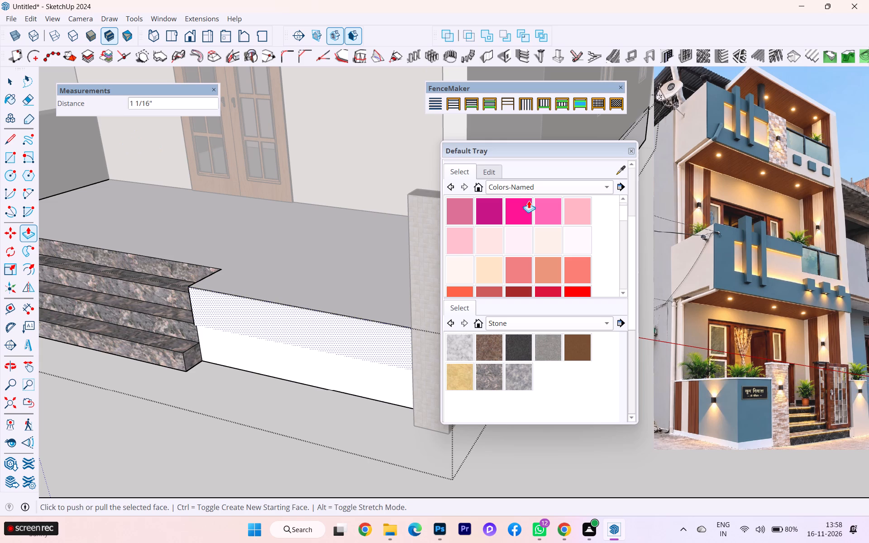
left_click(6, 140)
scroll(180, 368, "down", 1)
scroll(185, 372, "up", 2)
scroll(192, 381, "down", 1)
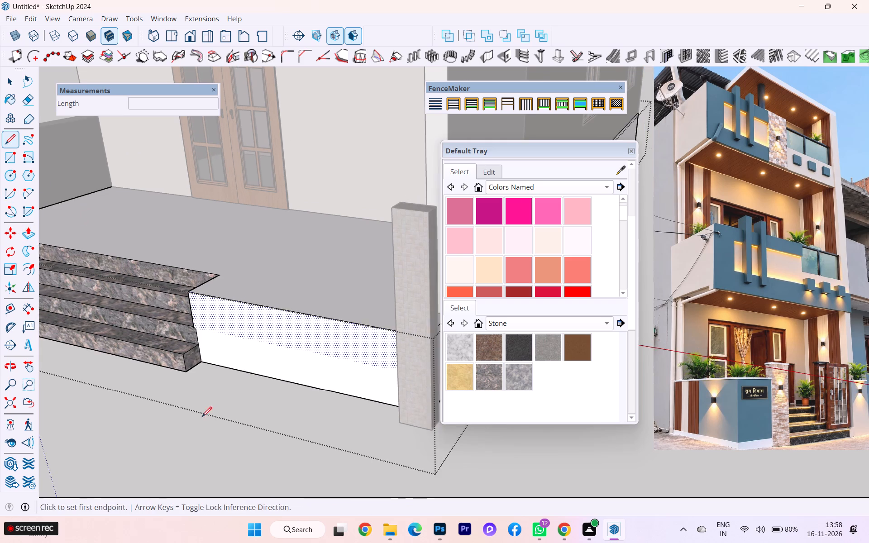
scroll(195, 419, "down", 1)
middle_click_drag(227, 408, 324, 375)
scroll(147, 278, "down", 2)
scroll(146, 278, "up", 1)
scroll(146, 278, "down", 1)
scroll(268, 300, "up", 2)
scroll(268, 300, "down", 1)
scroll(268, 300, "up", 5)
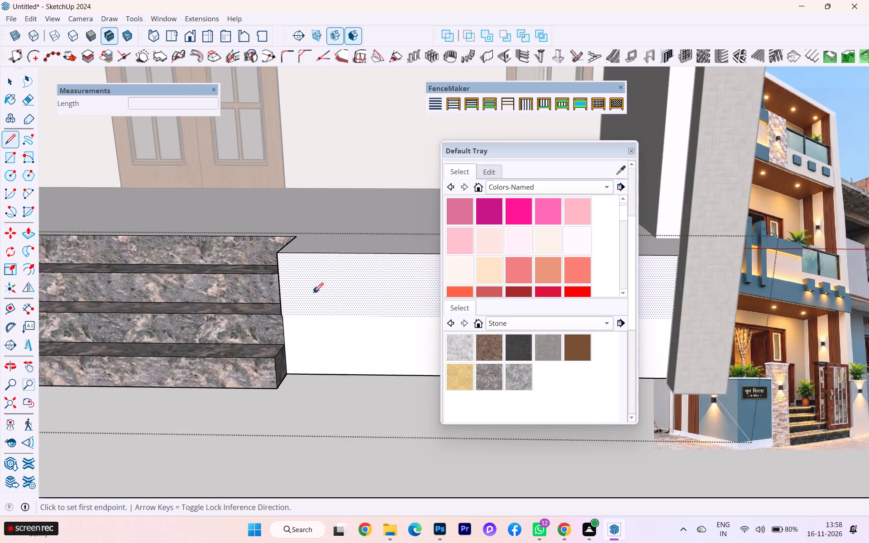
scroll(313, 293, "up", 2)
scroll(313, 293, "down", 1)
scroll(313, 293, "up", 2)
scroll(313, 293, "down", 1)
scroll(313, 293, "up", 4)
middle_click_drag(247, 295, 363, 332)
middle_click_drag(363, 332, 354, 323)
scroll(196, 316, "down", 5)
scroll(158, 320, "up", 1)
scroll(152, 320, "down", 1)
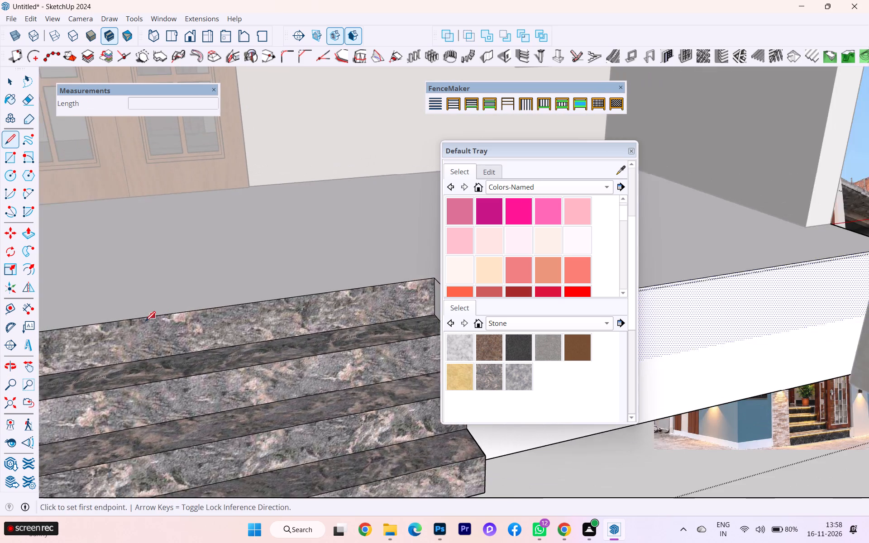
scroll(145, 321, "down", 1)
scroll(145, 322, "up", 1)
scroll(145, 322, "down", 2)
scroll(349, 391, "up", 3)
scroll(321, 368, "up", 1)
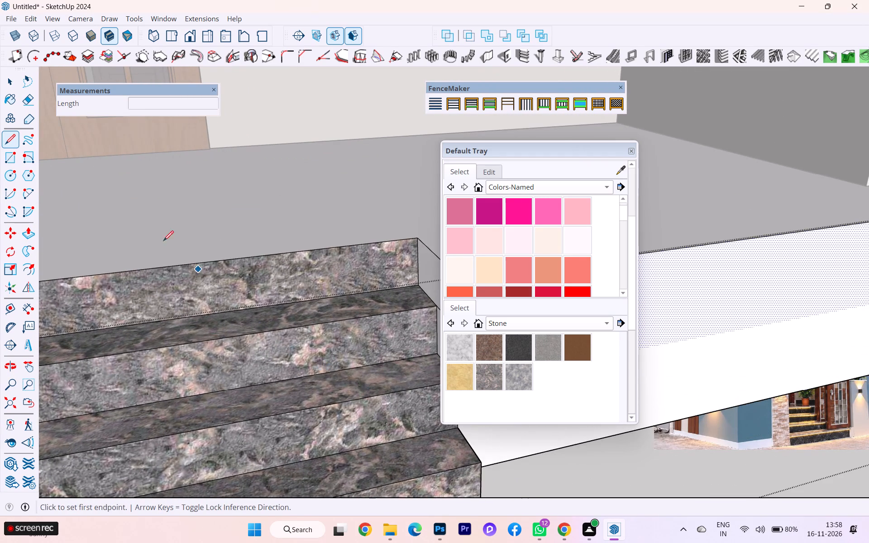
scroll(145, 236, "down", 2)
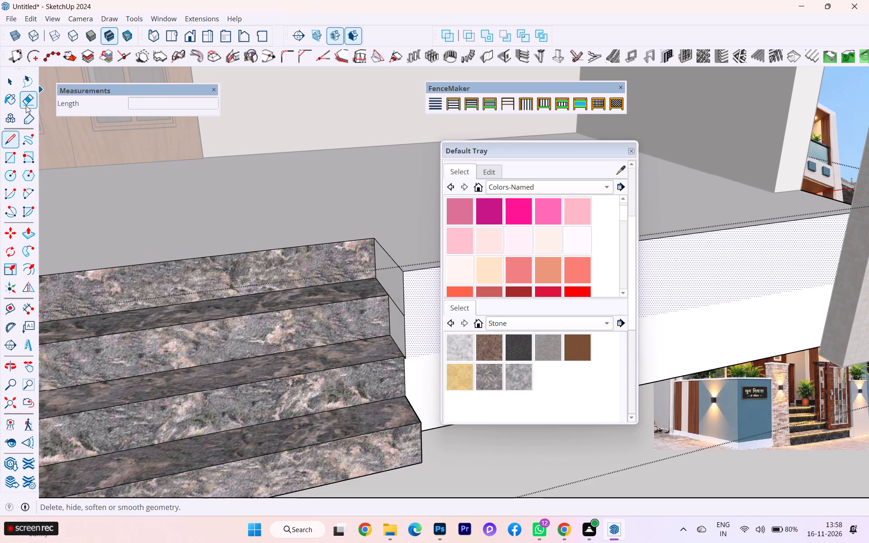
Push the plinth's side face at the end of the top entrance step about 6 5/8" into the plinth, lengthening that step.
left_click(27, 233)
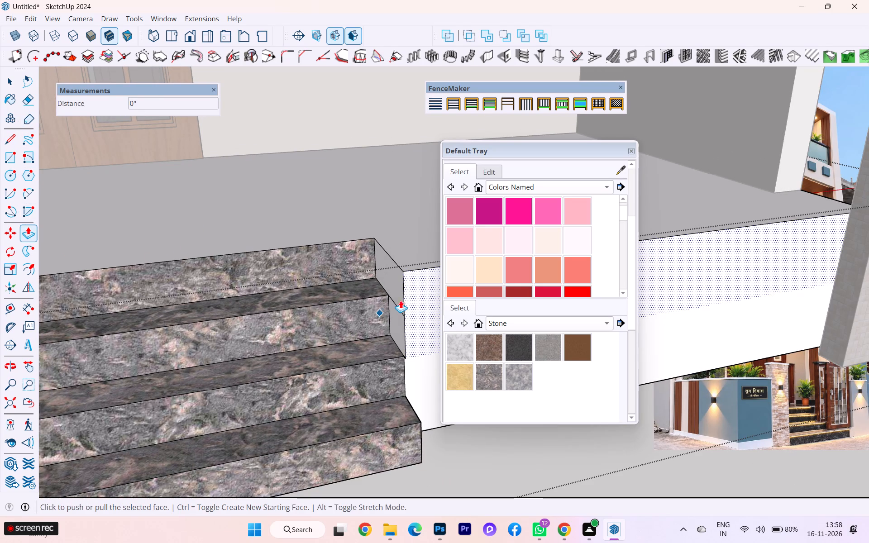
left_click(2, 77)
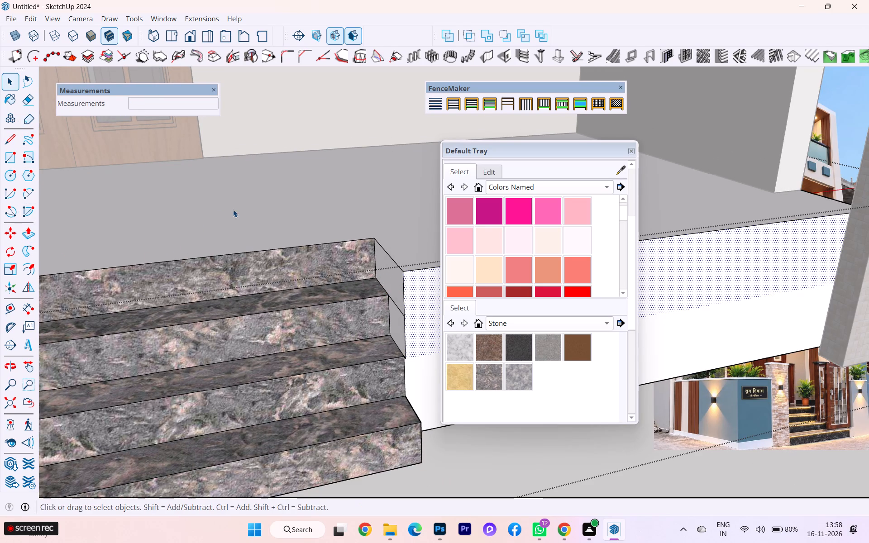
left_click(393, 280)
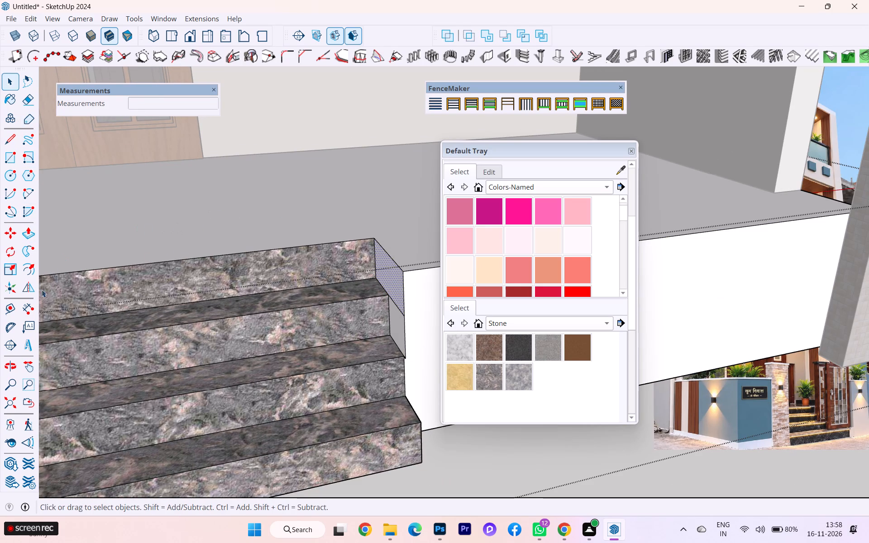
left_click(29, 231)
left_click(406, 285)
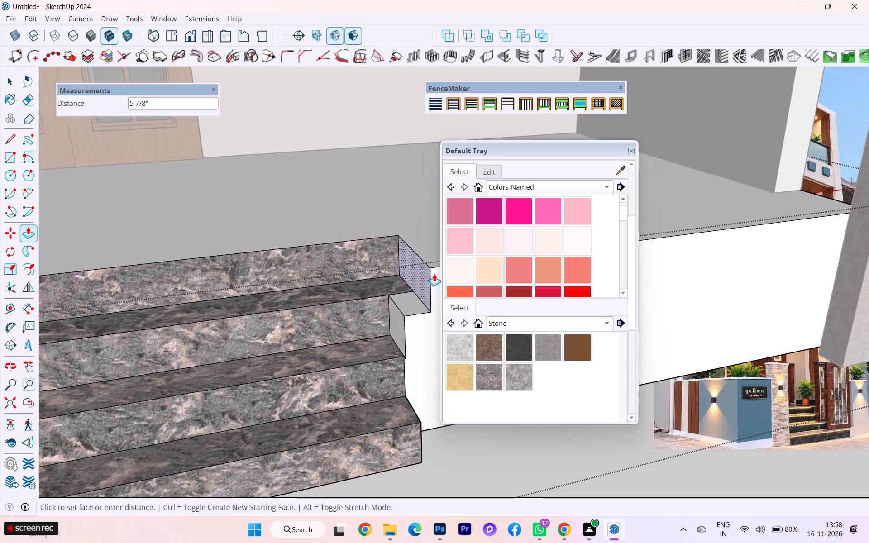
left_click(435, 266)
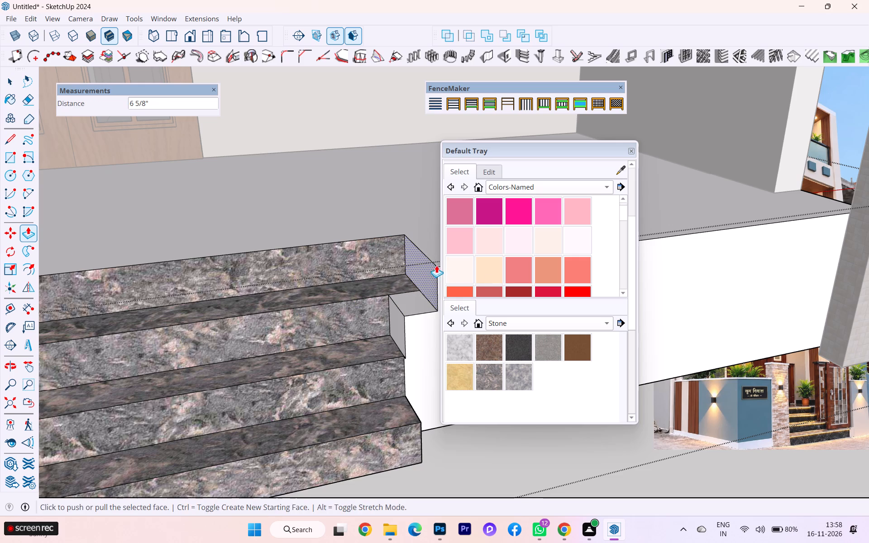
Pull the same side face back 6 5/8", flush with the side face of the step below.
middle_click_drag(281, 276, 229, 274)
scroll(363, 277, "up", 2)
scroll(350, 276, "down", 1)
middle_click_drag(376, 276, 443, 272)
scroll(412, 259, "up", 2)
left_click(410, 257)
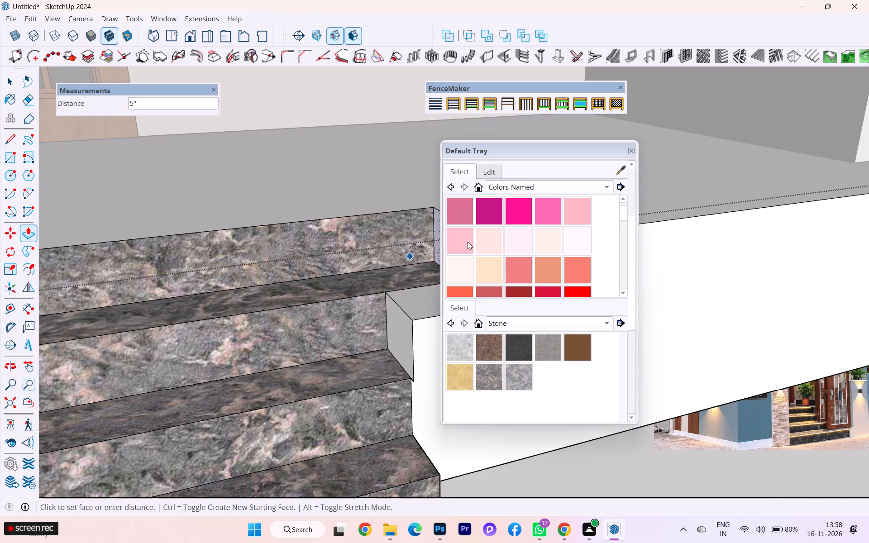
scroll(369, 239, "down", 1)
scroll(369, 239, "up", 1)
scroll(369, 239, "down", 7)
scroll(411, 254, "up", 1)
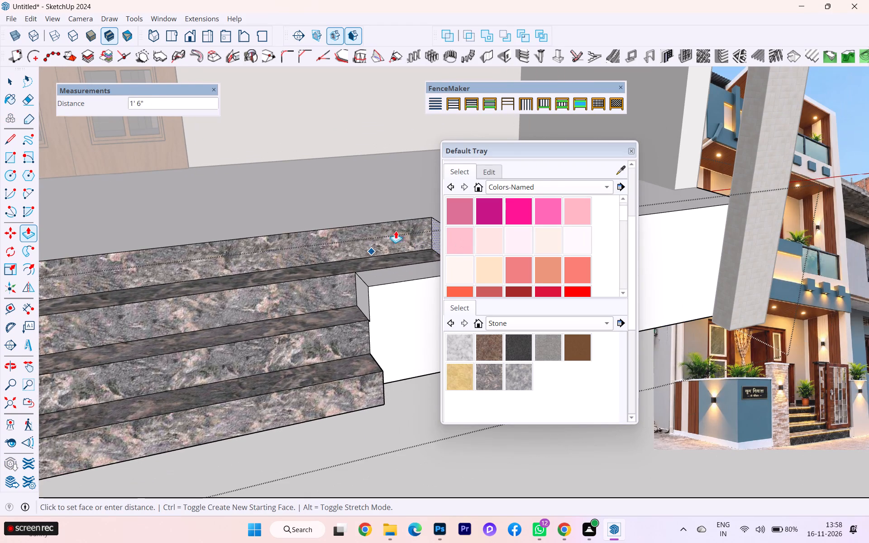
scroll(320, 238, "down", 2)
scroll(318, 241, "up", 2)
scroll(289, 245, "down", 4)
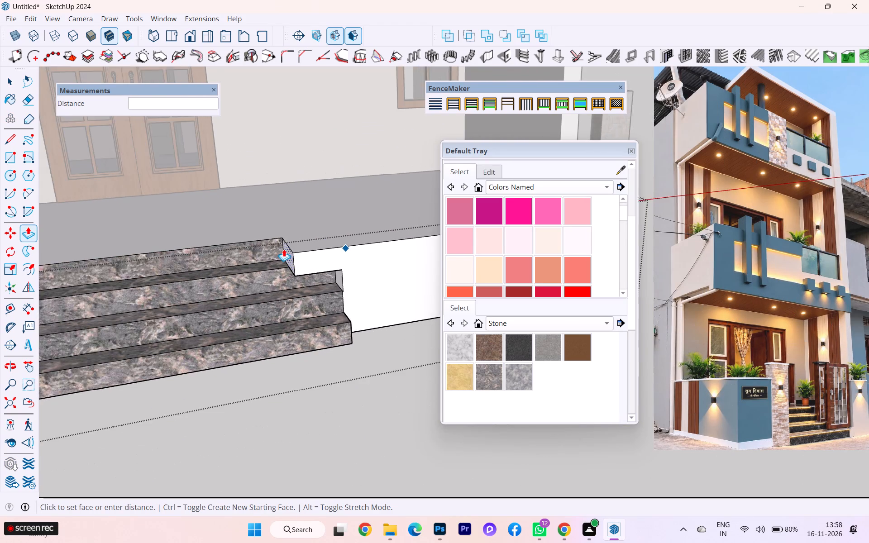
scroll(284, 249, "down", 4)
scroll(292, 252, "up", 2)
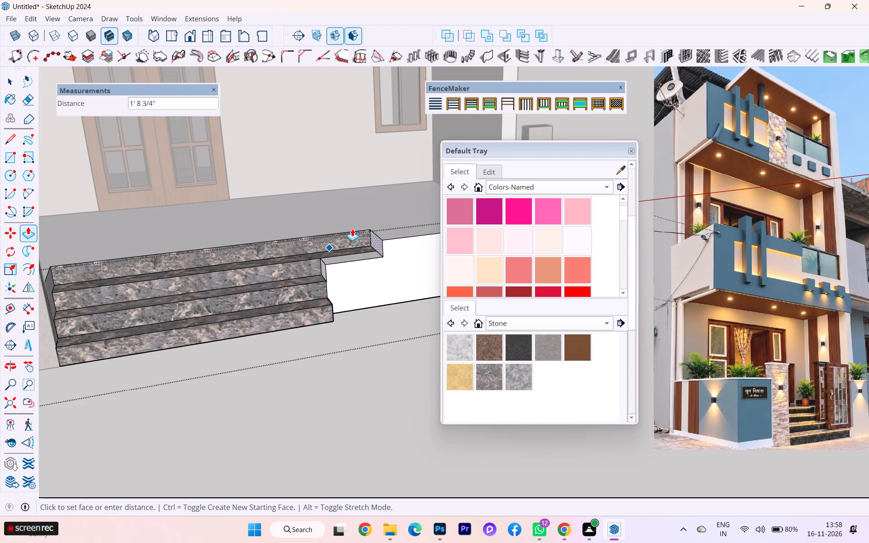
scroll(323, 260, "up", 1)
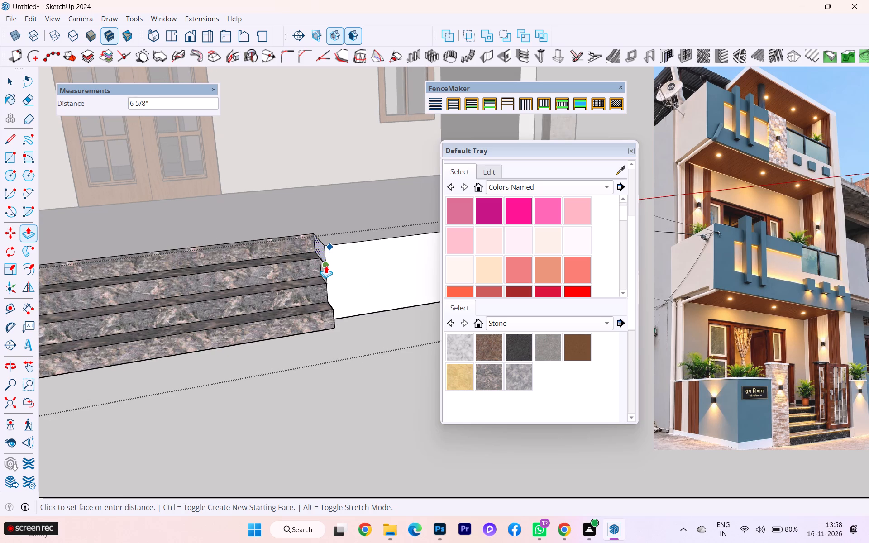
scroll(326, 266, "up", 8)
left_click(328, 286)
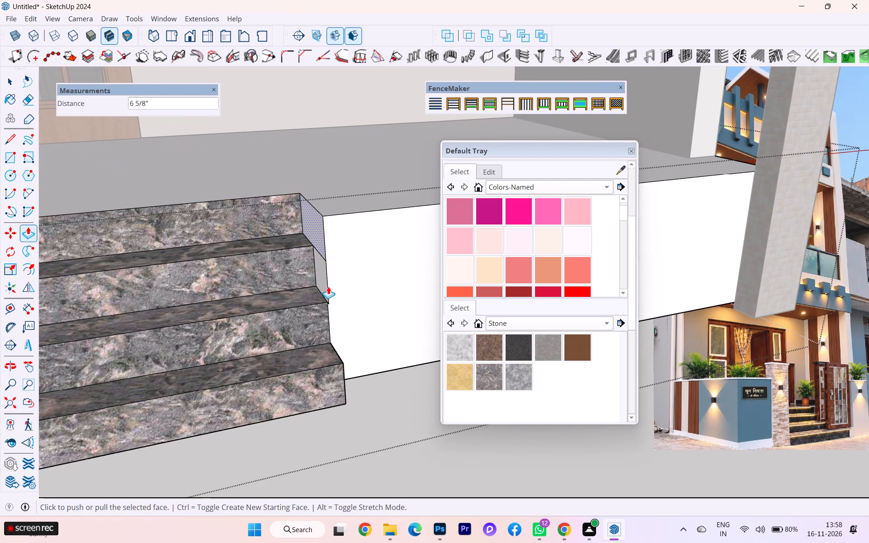
Erase the edge dividing the two side faces at the end of the upper entrance steps.
scroll(271, 295, "down", 1)
middle_click_drag(289, 295, 355, 294)
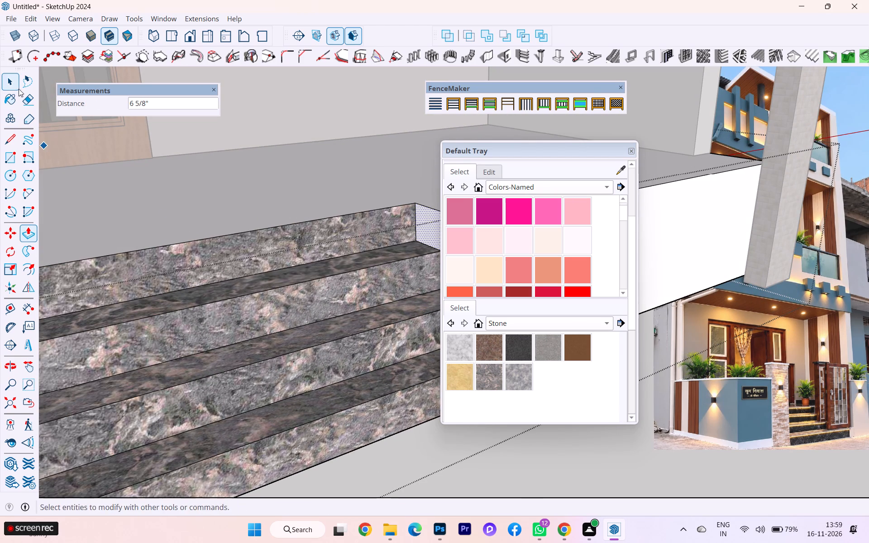
left_click(29, 98)
scroll(20, 195, "down", 2)
scroll(40, 227, "up", 1)
scroll(42, 229, "down", 1)
scroll(44, 231, "up", 2)
scroll(52, 237, "down", 2)
scroll(379, 281, "up", 1)
scroll(263, 259, "down", 6)
scroll(301, 260, "up", 1)
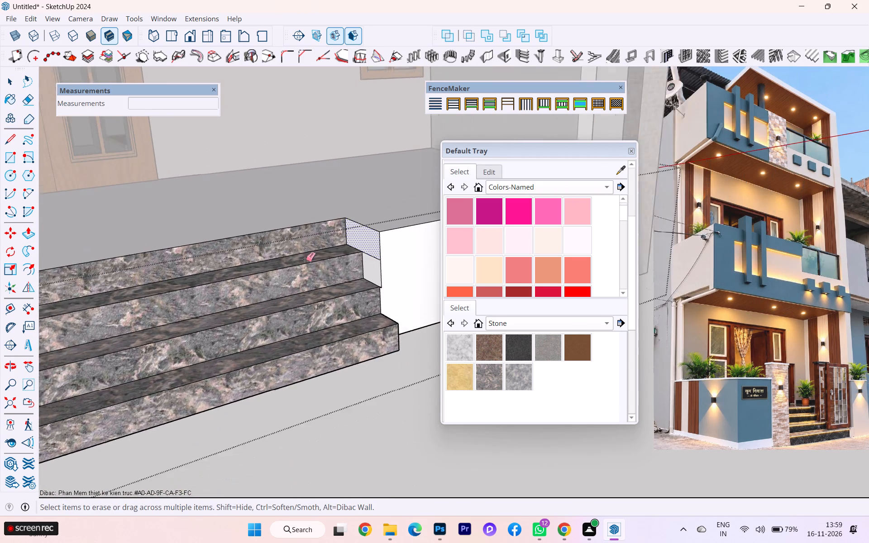
scroll(306, 259, "up", 1)
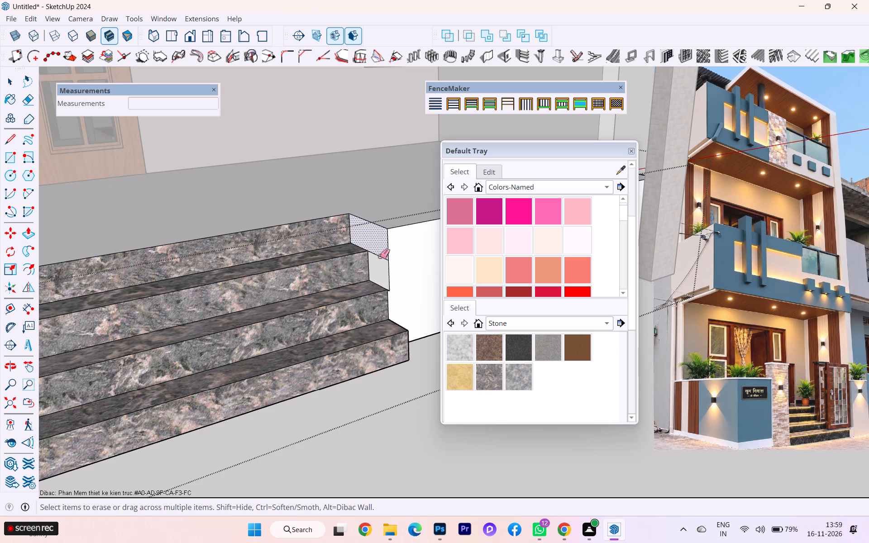
left_click(380, 256)
Select the plinth's upper front face beside the entrance steps and move the Default Tray clear of it, over the reference photo.
scroll(383, 291, "up", 4)
scroll(387, 293, "down", 2)
scroll(387, 293, "up", 4)
scroll(247, 264, "down", 2)
scroll(236, 258, "up", 2)
scroll(229, 254, "down", 1)
scroll(184, 244, "down", 2)
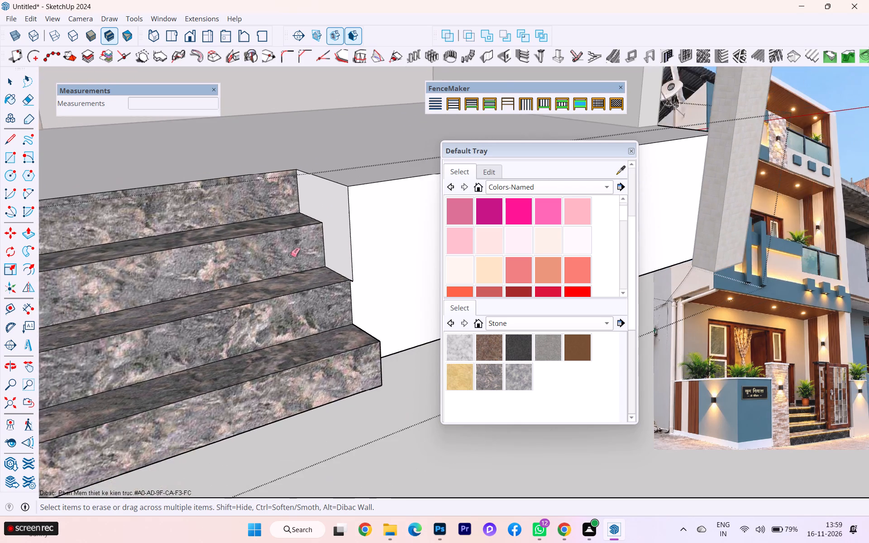
scroll(331, 260, "up", 8)
scroll(372, 271, "down", 1)
scroll(372, 271, "up", 1)
scroll(175, 285, "down", 1)
scroll(165, 284, "up", 1)
scroll(142, 282, "down", 2)
scroll(109, 280, "up", 1)
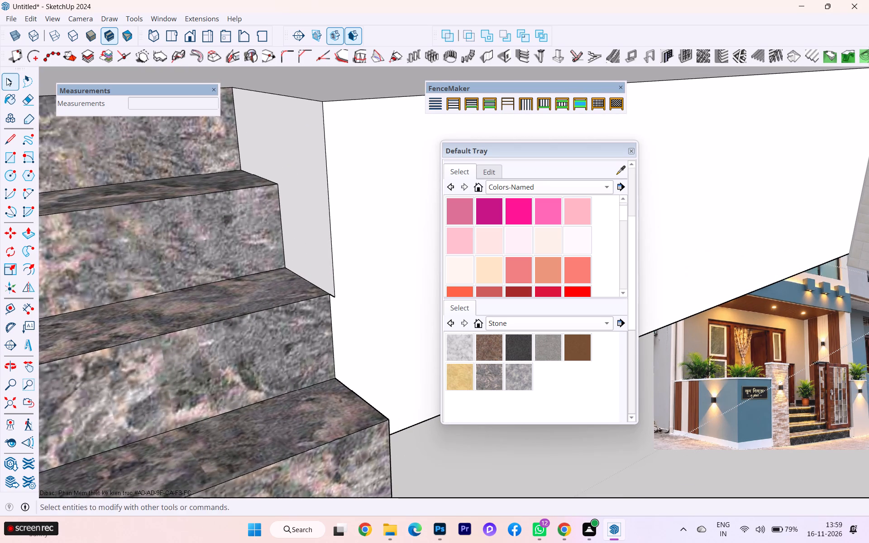
left_click(6, 78)
left_click(359, 220)
scroll(261, 253, "down", 12)
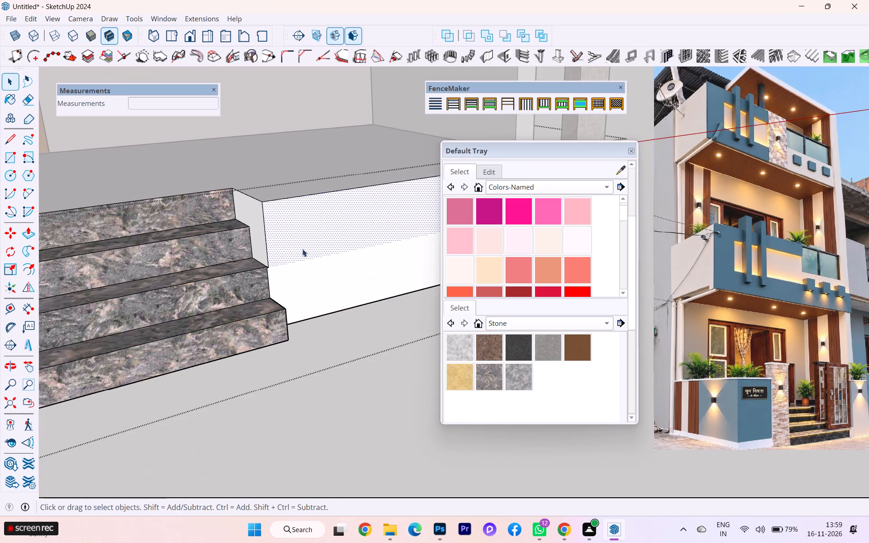
scroll(377, 249, "down", 1)
middle_click_drag(377, 249, 156, 258)
middle_click_drag(344, 254, 445, 247)
scroll(0, 253, "down", 2)
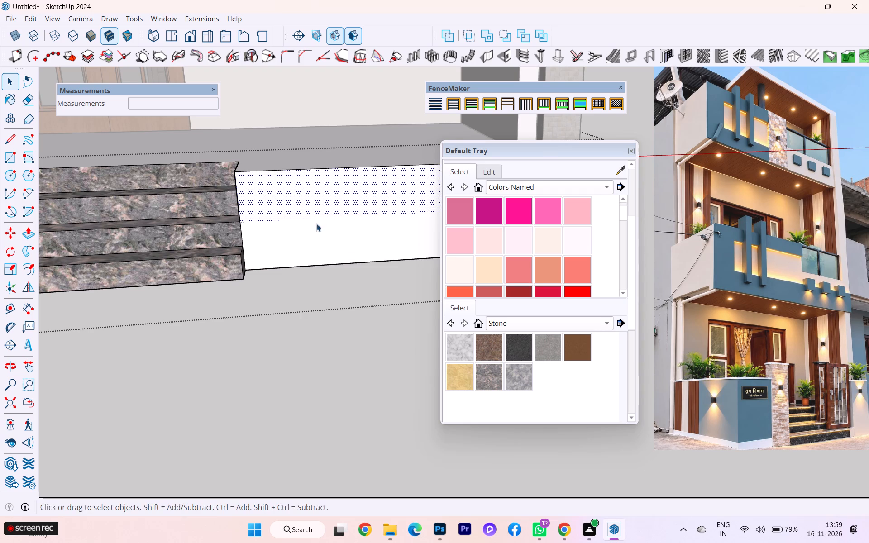
left_click_drag(536, 151, 768, 205)
left_click(766, 205)
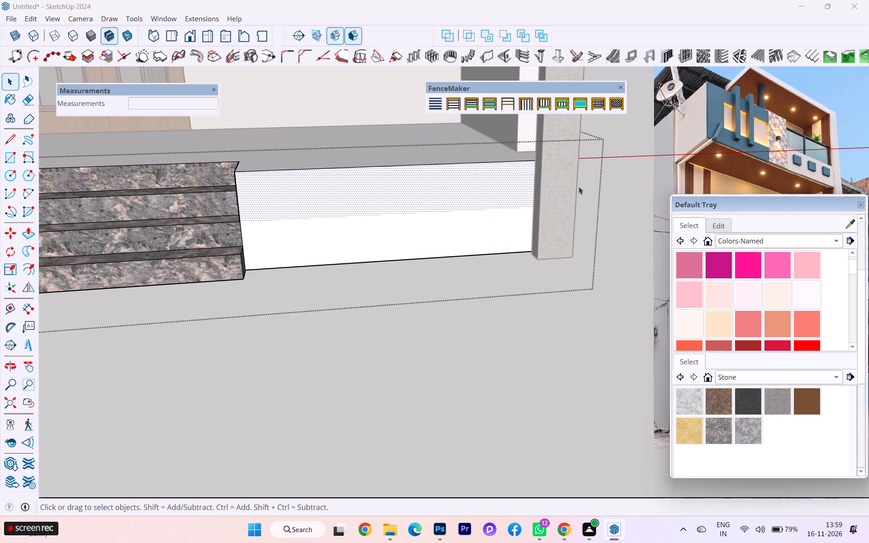
Draw a line about 2' 10 5/8" long up the plinth's front face beside the copied pillar, from bottom to top edge.
scroll(477, 194, "up", 3)
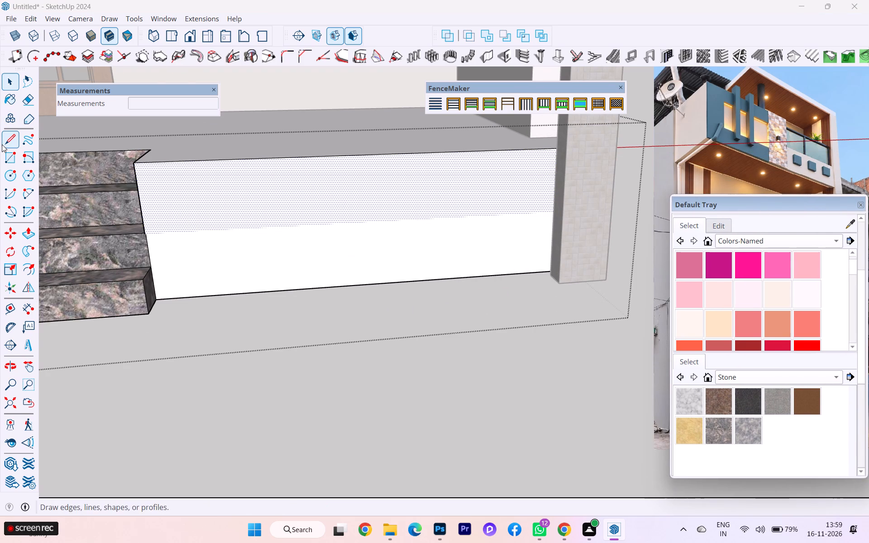
left_click(2, 144)
scroll(471, 242, "up", 3)
scroll(558, 264, "down", 1)
scroll(558, 264, "up", 1)
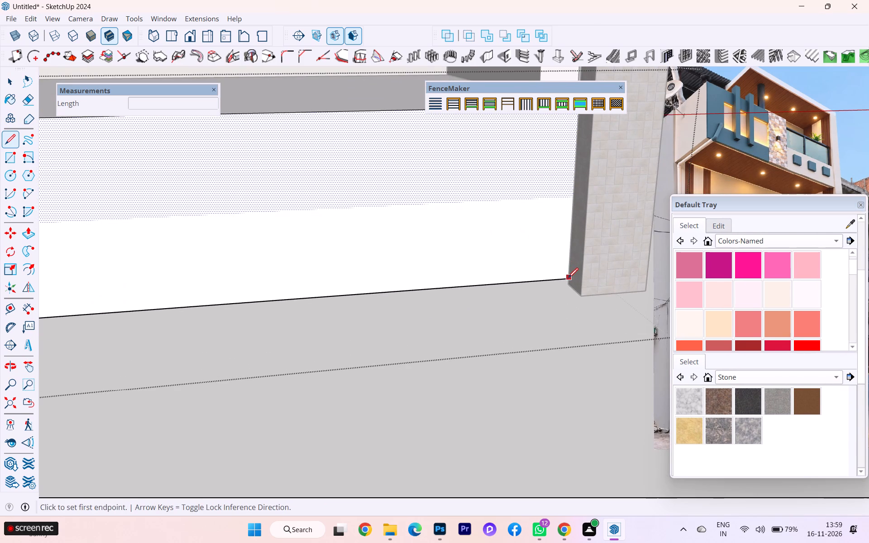
left_click(568, 278)
scroll(573, 205, "down", 10)
left_click(570, 164)
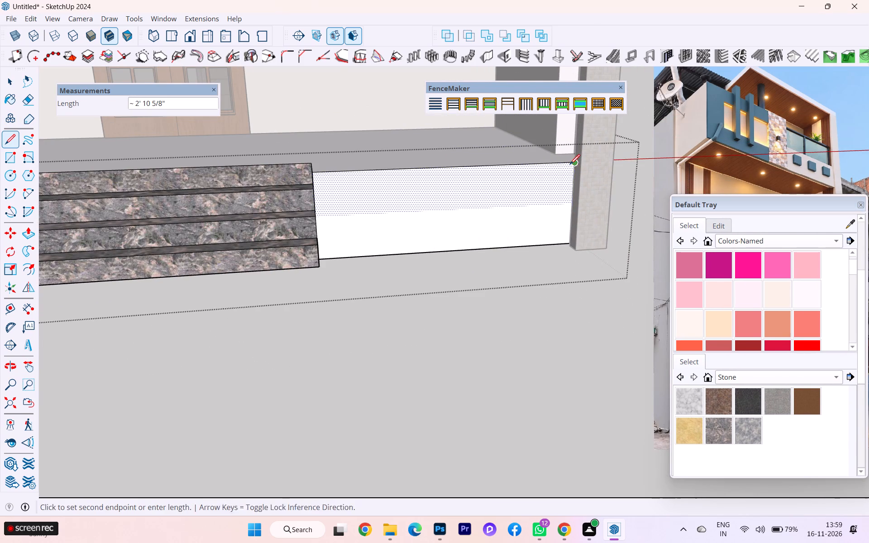
Pull the plinth's upper front face beside the entrance steps outward about 8 15/16".
left_click(30, 232)
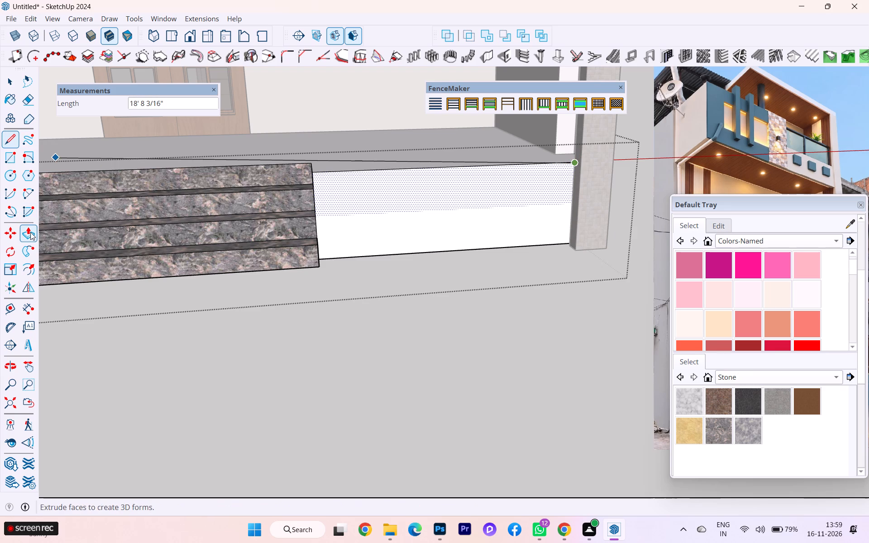
scroll(381, 224, "up", 2)
left_click(391, 189)
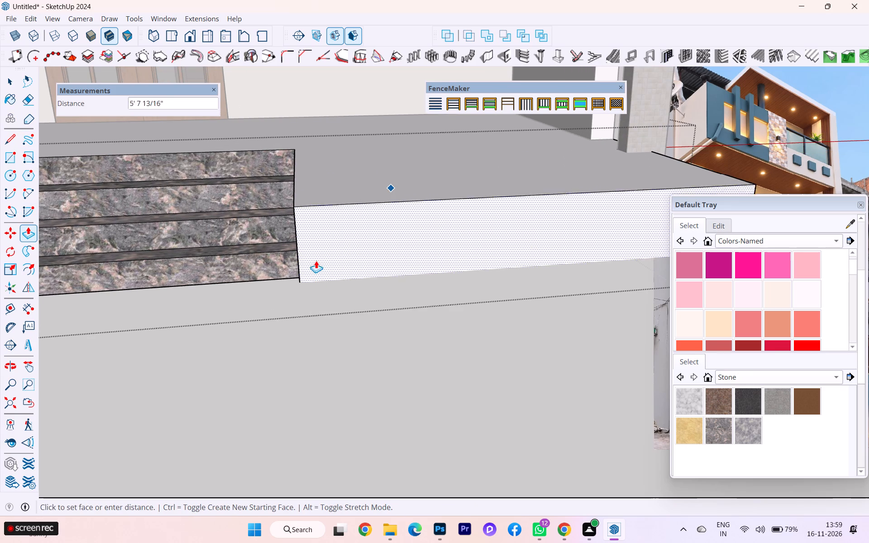
left_click(262, 253)
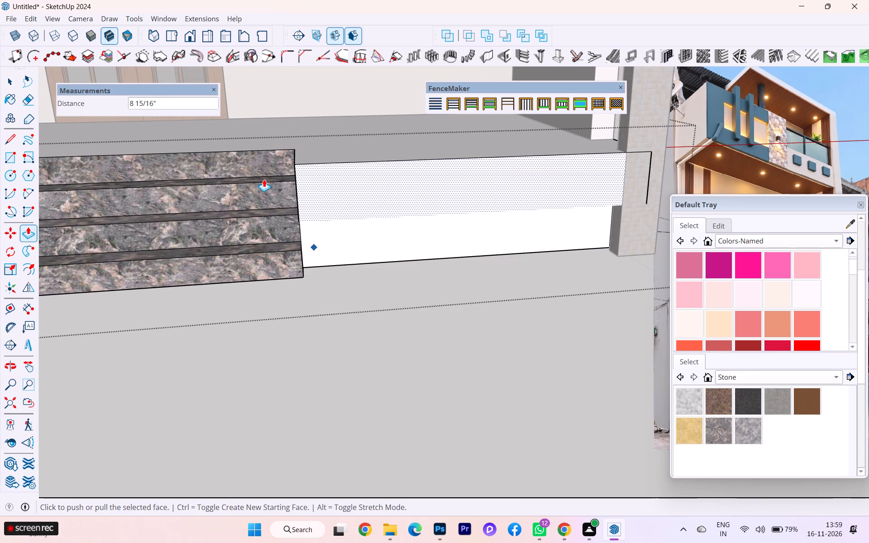
Pull the plinth's lower front face beside the entrance steps outward about 10", up to the front of the lowest step.
left_click(4, 87)
left_click(371, 248)
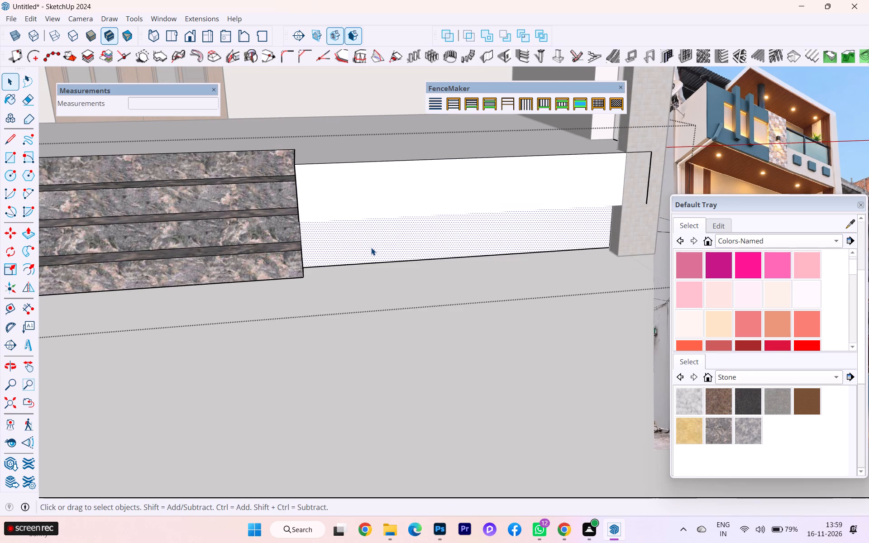
left_click(31, 229)
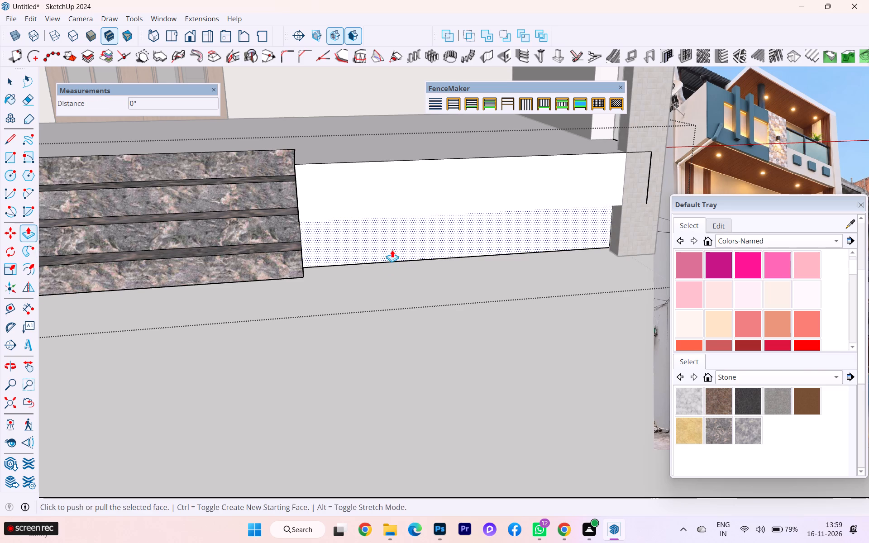
left_click(389, 243)
left_click(309, 267)
Erase the short edge dividing the plinth's side face at the end of the entrance steps.
scroll(284, 270, "down", 1)
middle_click_drag(289, 271, 387, 288)
scroll(402, 287, "up", 3)
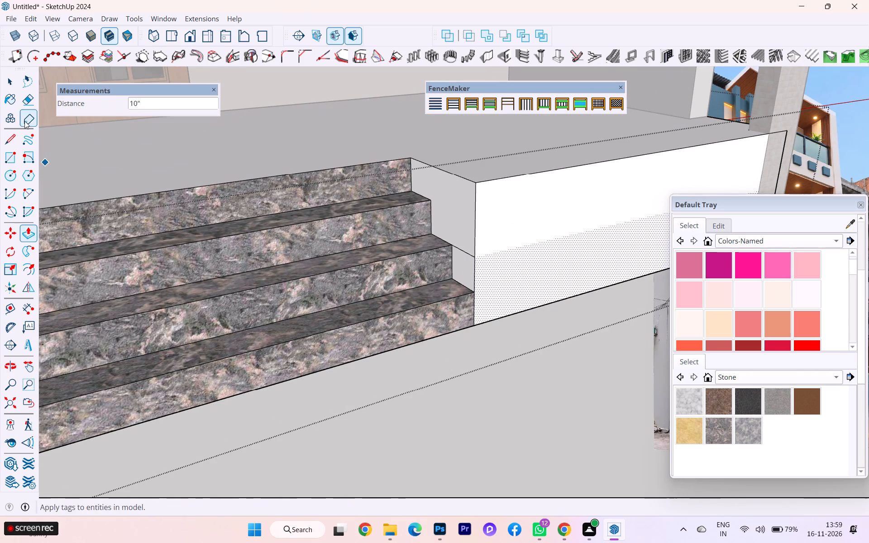
left_click(29, 102)
left_click(458, 250)
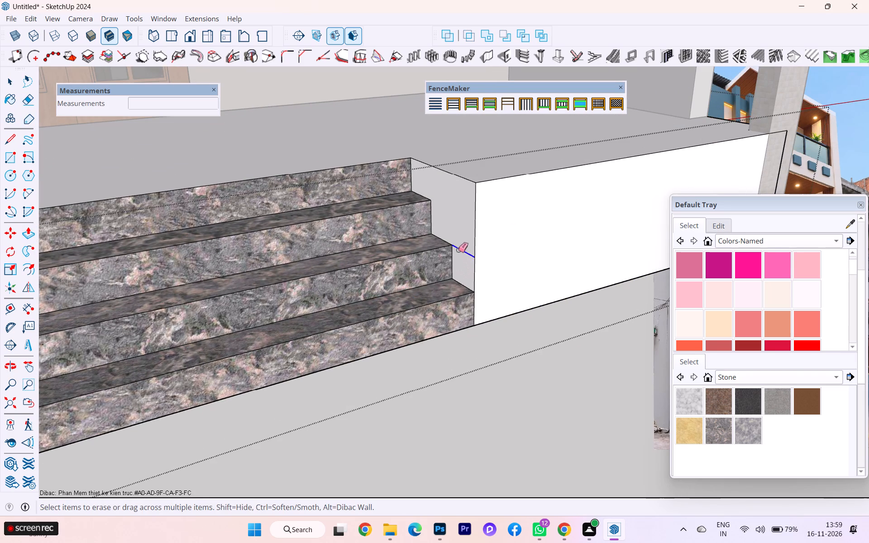
left_click(533, 255)
scroll(308, 242, "down", 2)
scroll(308, 242, "up", 1)
scroll(309, 240, "down", 1)
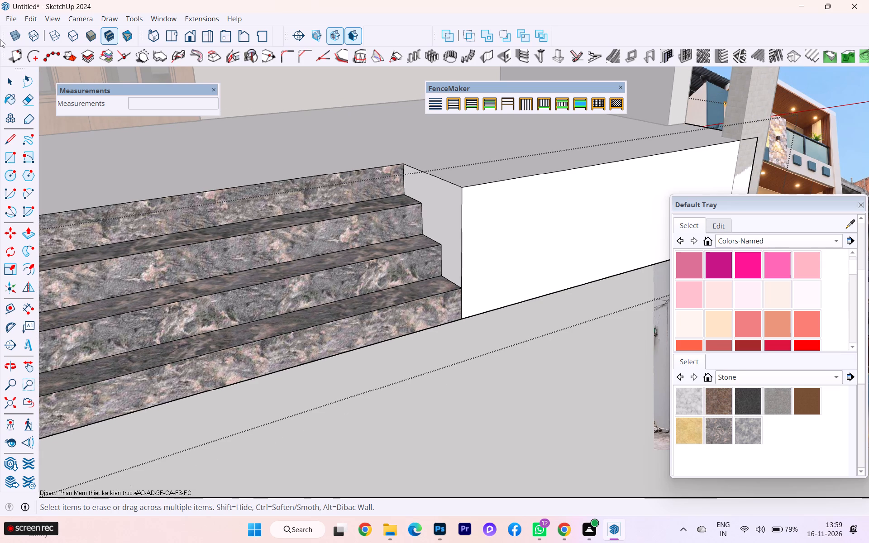
left_click(10, 81)
left_click(453, 360)
Close the plinth group and examine the extended plinth between the entrance steps and the copied pillar against the house front.
scroll(556, 336, "down", 4)
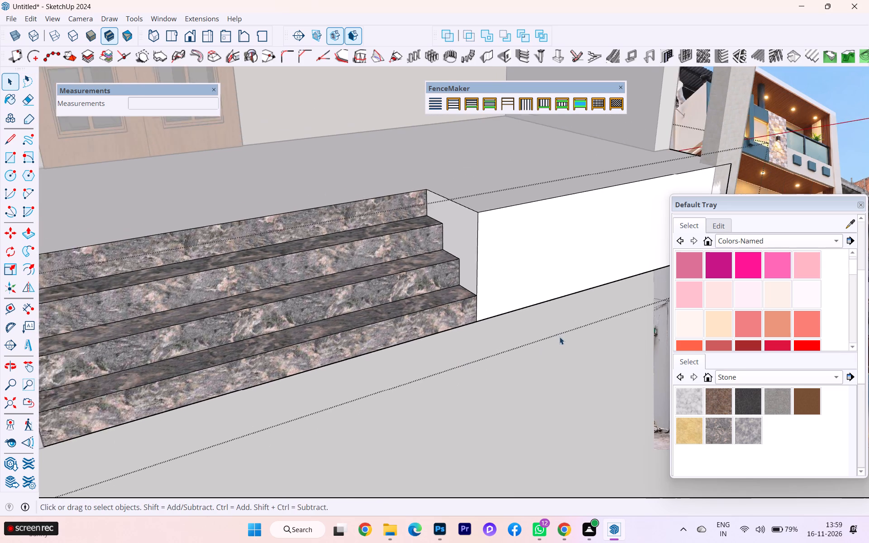
scroll(559, 337, "down", 6)
scroll(588, 343, "up", 1)
scroll(588, 343, "down", 1)
middle_click_drag(588, 343, 396, 369)
scroll(419, 342, "down", 2)
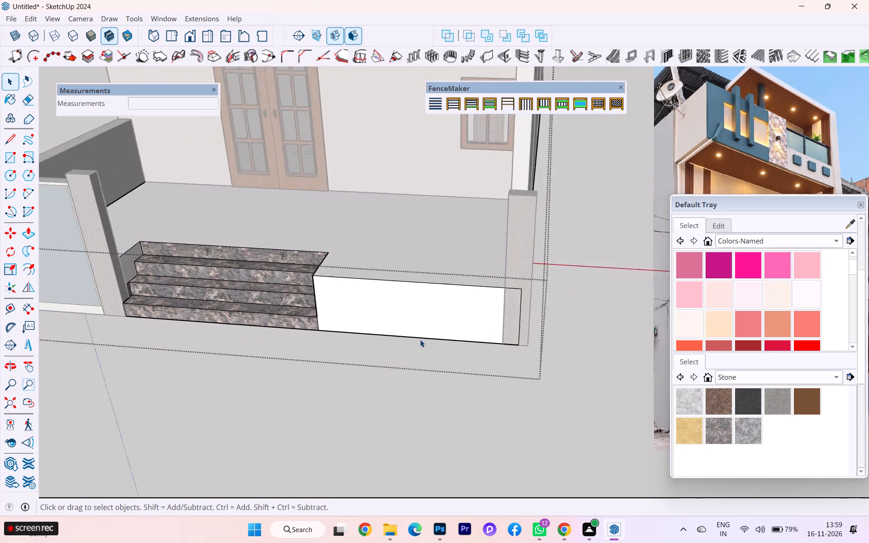
scroll(420, 339, "down", 4)
scroll(449, 333, "up", 1)
scroll(449, 333, "down", 4)
scroll(470, 346, "up", 1)
scroll(470, 347, "down", 4)
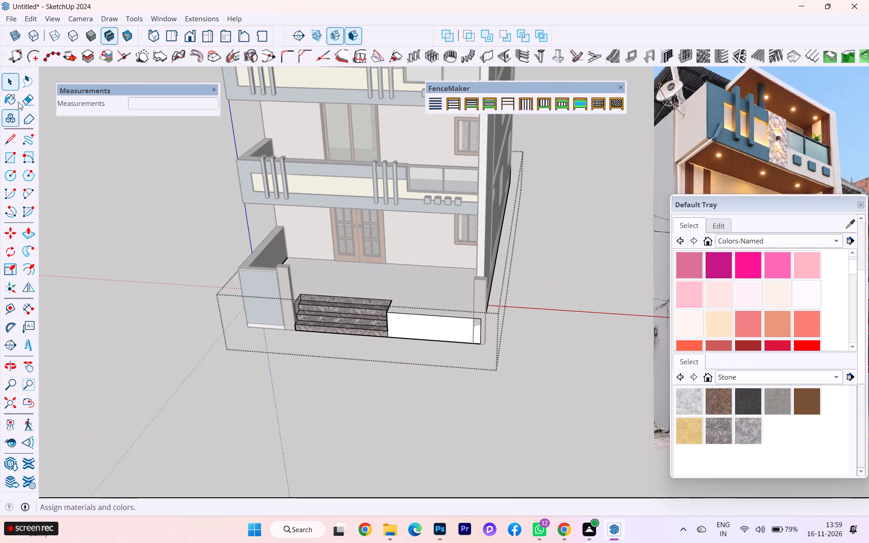
left_click(157, 341)
scroll(421, 347, "down", 1)
scroll(421, 347, "up", 5)
scroll(482, 323, "down", 3)
scroll(482, 323, "up", 3)
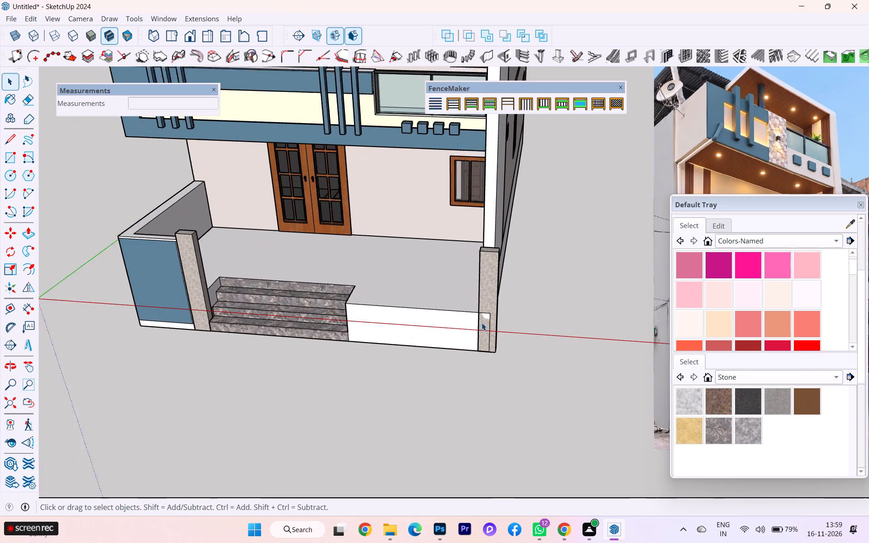
scroll(482, 323, "up", 2)
Open the plinth group for editing and hide the rest of the model at its front corner near the pillar.
double_click(449, 320)
scroll(483, 320, "up", 2)
scroll(483, 320, "down", 2)
scroll(483, 320, "up", 4)
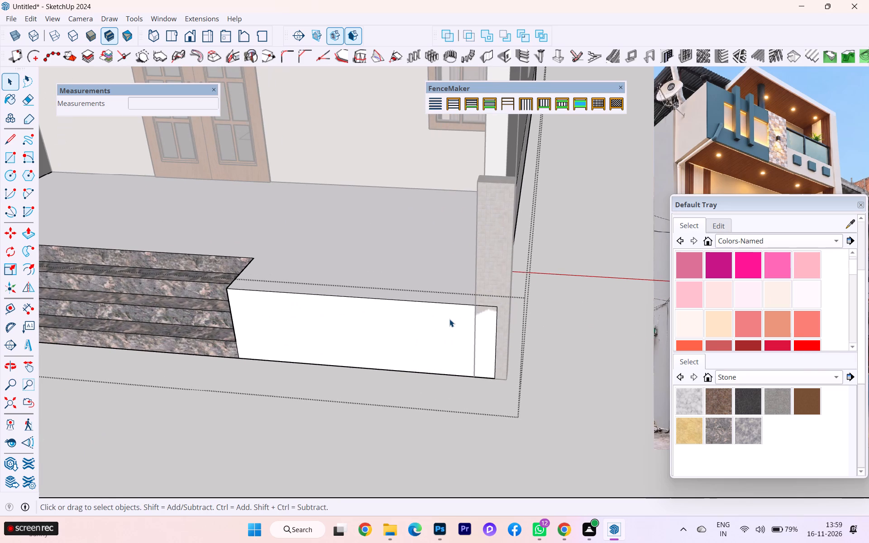
key("h")
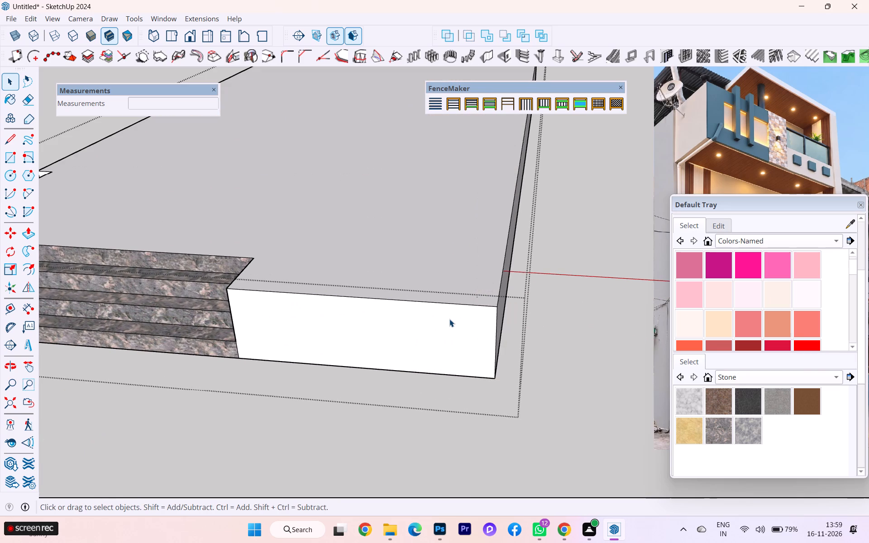
middle_click_drag(518, 325, 402, 324)
scroll(522, 333, "up", 4)
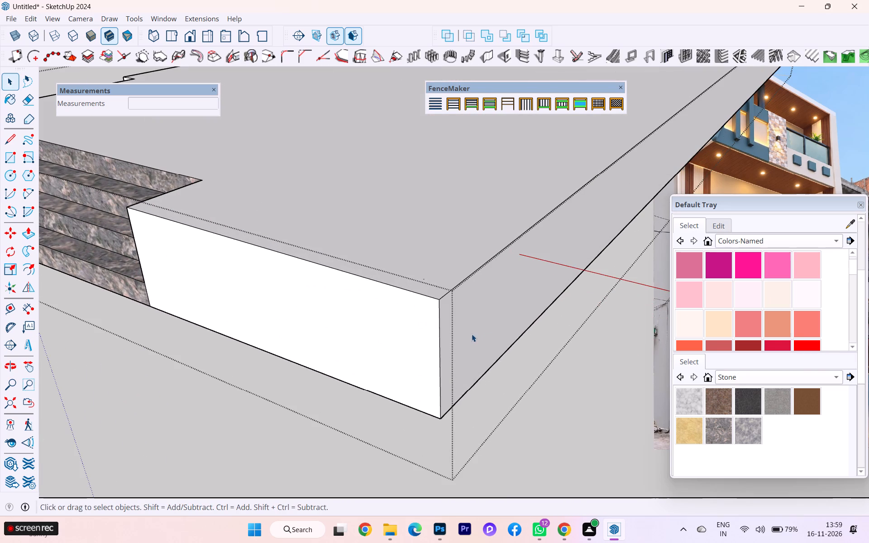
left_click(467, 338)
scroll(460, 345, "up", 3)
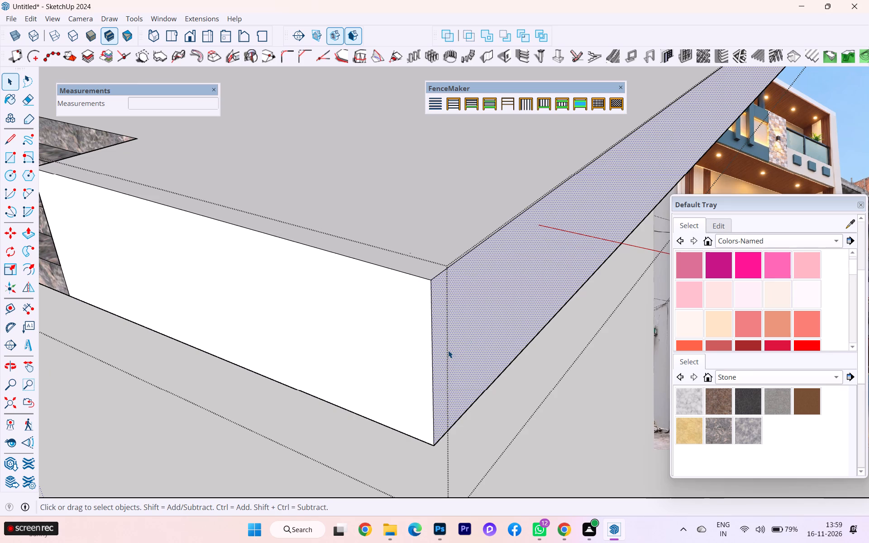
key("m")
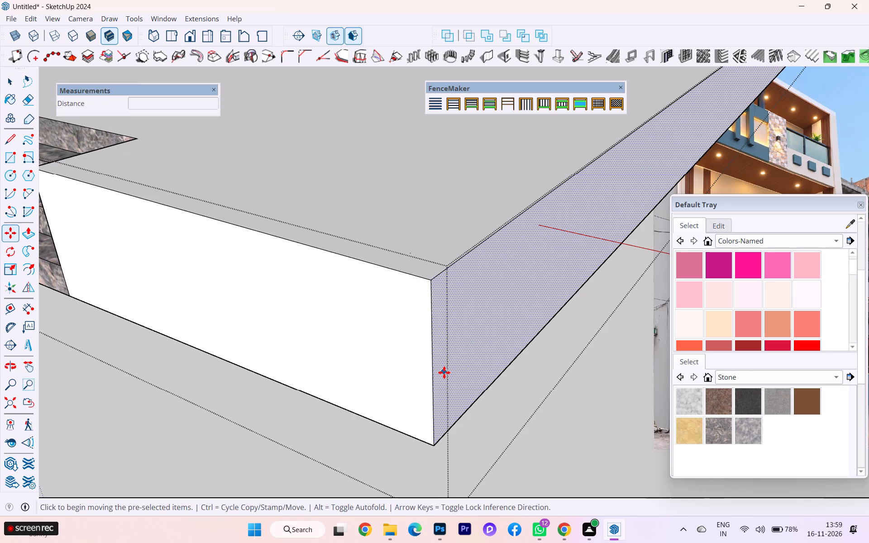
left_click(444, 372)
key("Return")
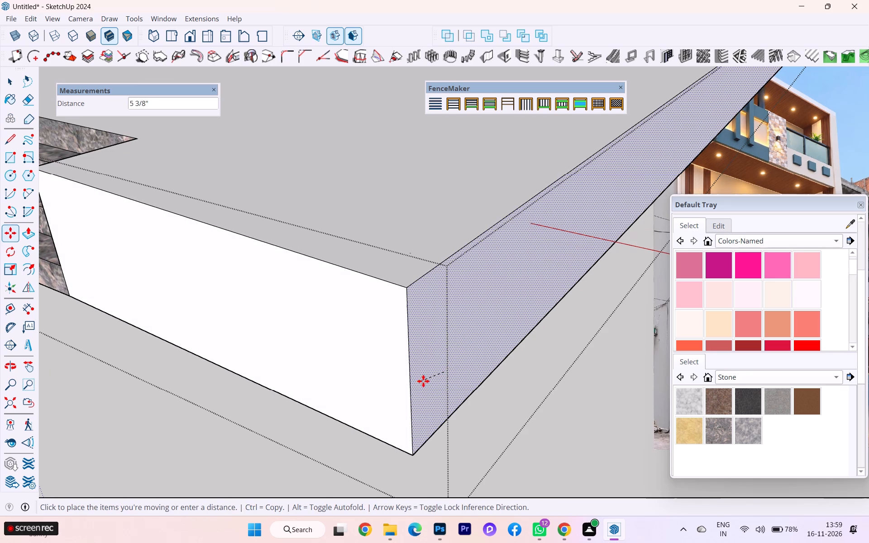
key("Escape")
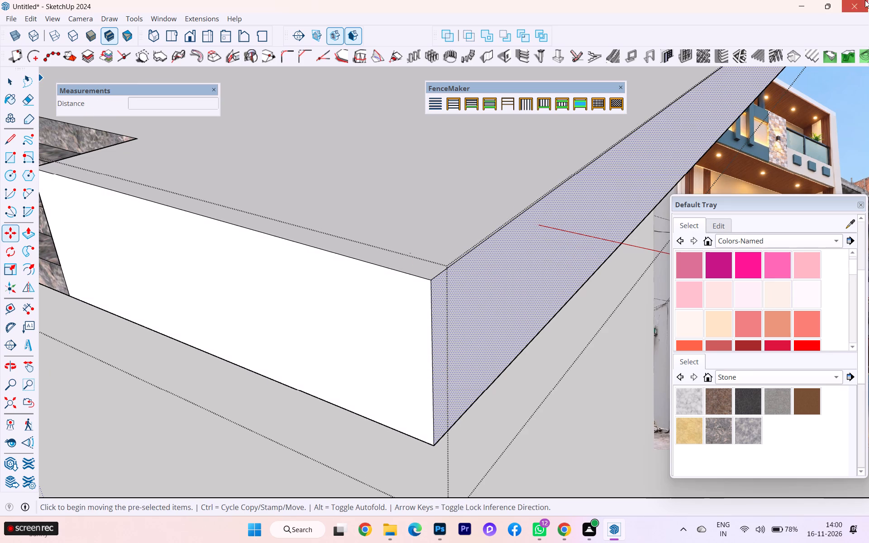
Copy both segments of the plinth's vertical front corner edge 6" back along its side face.
left_click(5, 80)
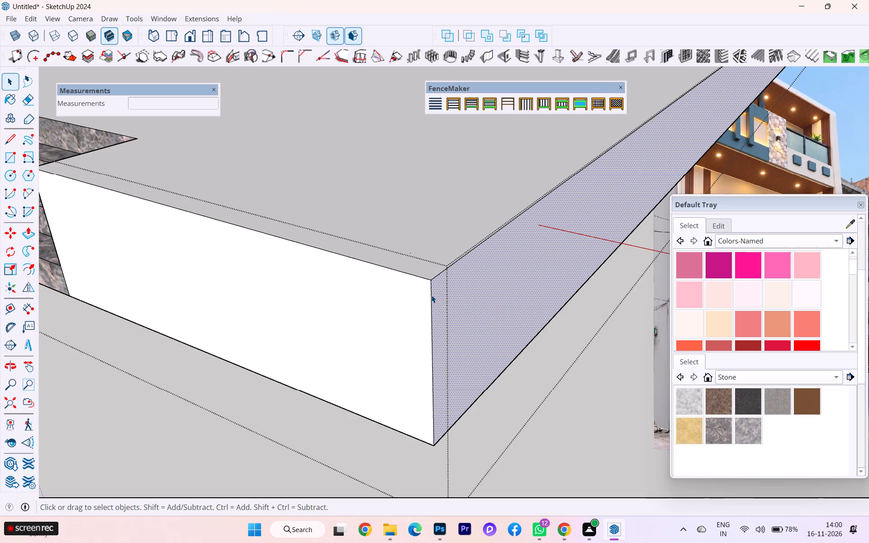
left_click(431, 295)
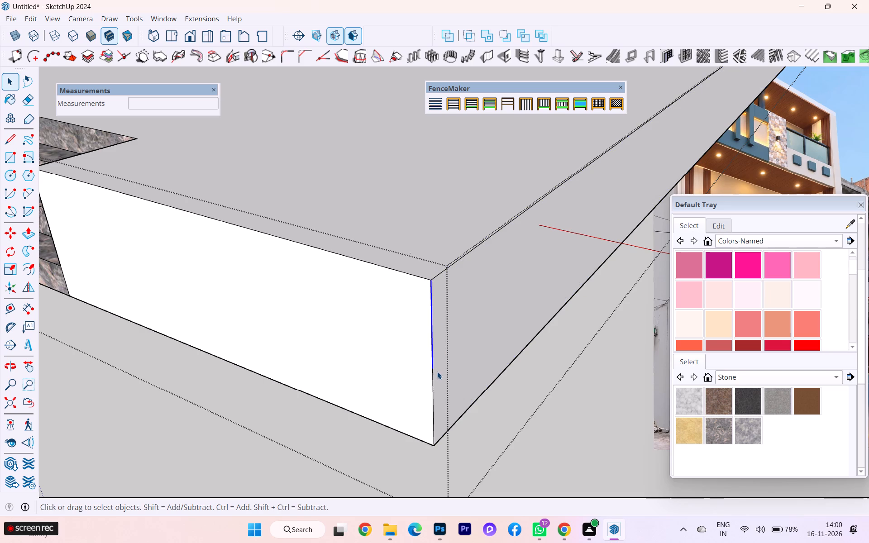
left_click(434, 398, "ctrl")
scroll(476, 405, "right", 1)
key("m")
key("Return")
left_click(434, 390)
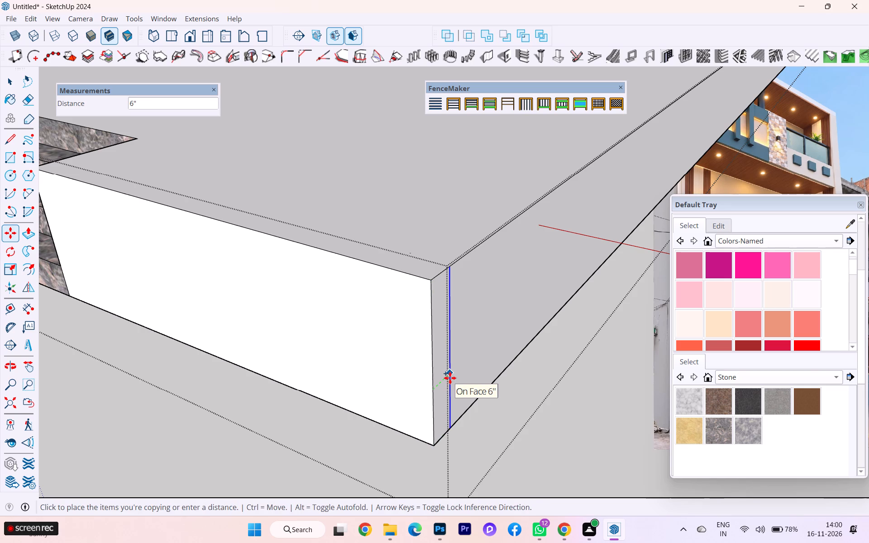
key("6")
key("Return")
Push the narrow strip at the front of the plinth's side face inward about 9 1/2", cutting a recess for the pillar.
scroll(449, 383, "up", 2)
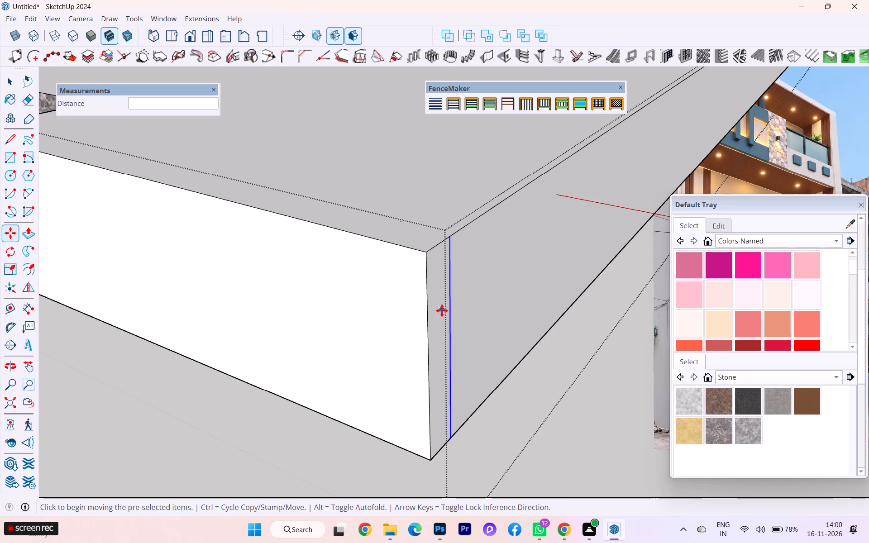
scroll(442, 310, "up", 2)
key("p")
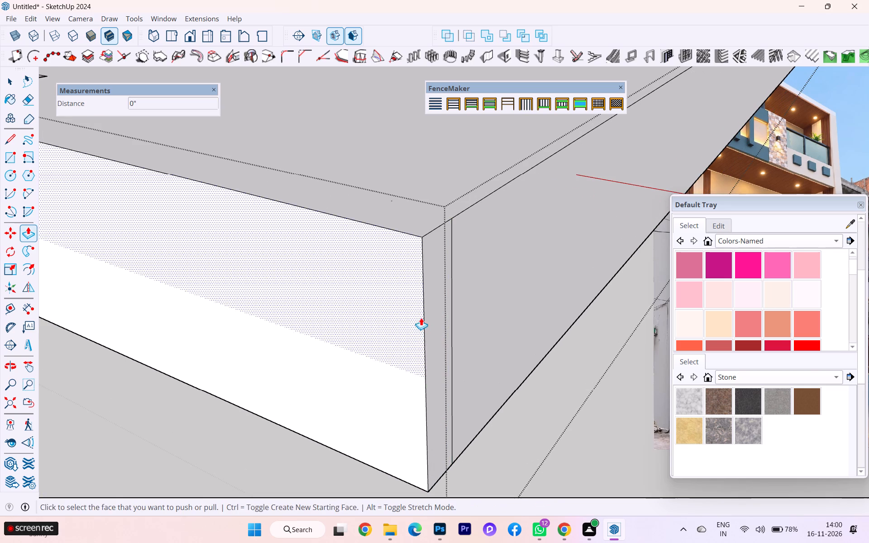
left_click(433, 292)
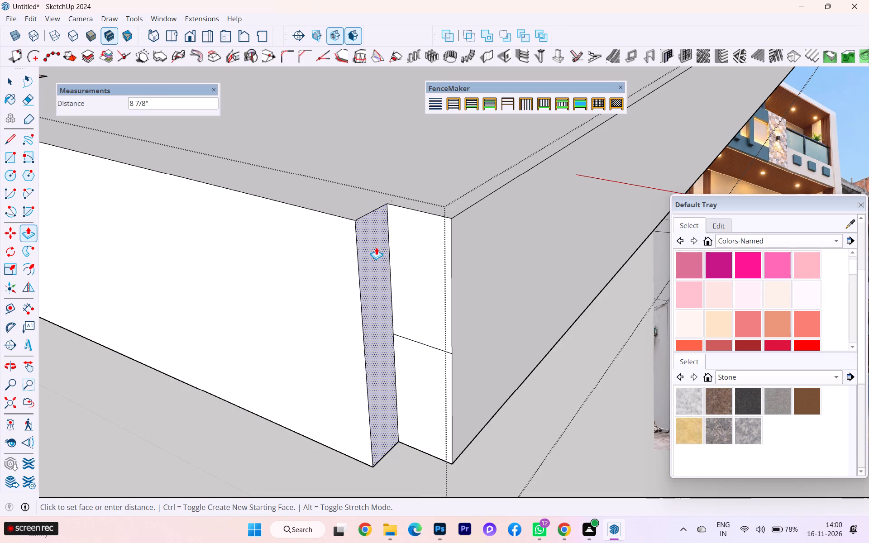
left_click(372, 246)
scroll(211, 295, "down", 2)
scroll(295, 280, "up", 1)
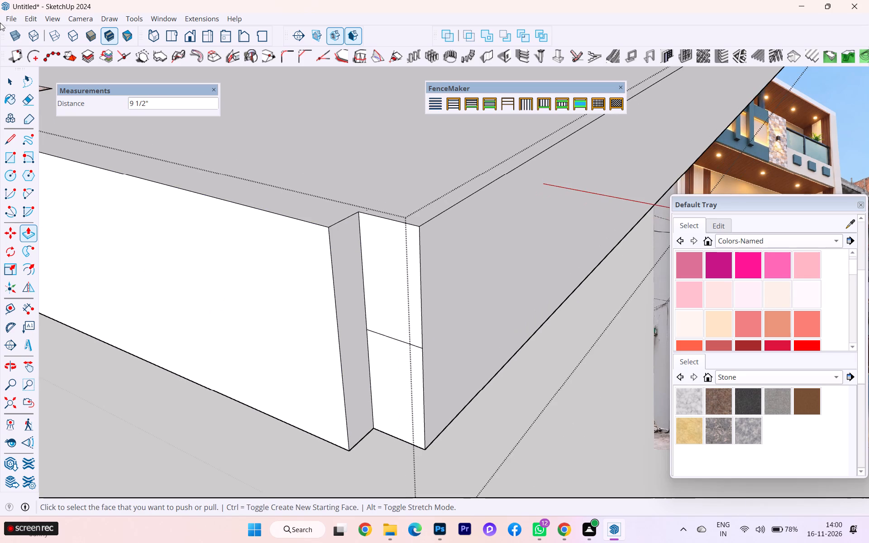
Close the plinth group.
left_click(10, 82)
left_click(204, 409)
scroll(216, 375, "down", 13)
left_click(495, 384)
Select the plinth group and examine how its recessed front corner meets the stone-clad pillar.
scroll(273, 355, "up", 4)
middle_click_drag(307, 351, 361, 359)
scroll(361, 350, "down", 1)
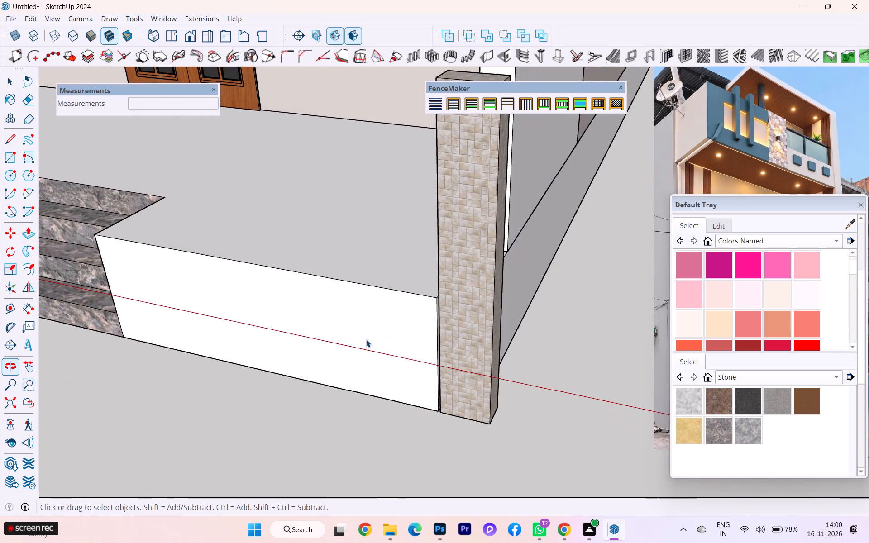
scroll(444, 292, "up", 8)
scroll(451, 307, "down", 2)
scroll(451, 307, "up", 6)
scroll(437, 312, "down", 1)
scroll(437, 312, "up", 3)
scroll(404, 314, "down", 2)
scroll(404, 314, "up", 4)
scroll(404, 311, "down", 1)
scroll(404, 311, "up", 2)
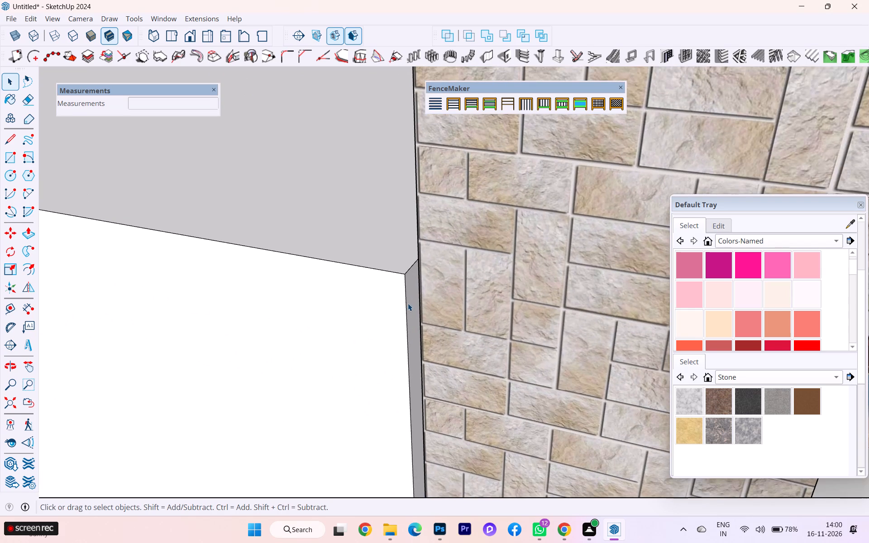
left_click(408, 303)
scroll(419, 294, "down", 5)
scroll(459, 276, "up", 1)
scroll(459, 276, "down", 4)
scroll(459, 276, "up", 2)
scroll(459, 276, "down", 2)
scroll(459, 276, "up", 1)
scroll(463, 278, "down", 11)
scroll(482, 276, "up", 5)
scroll(482, 276, "down", 2)
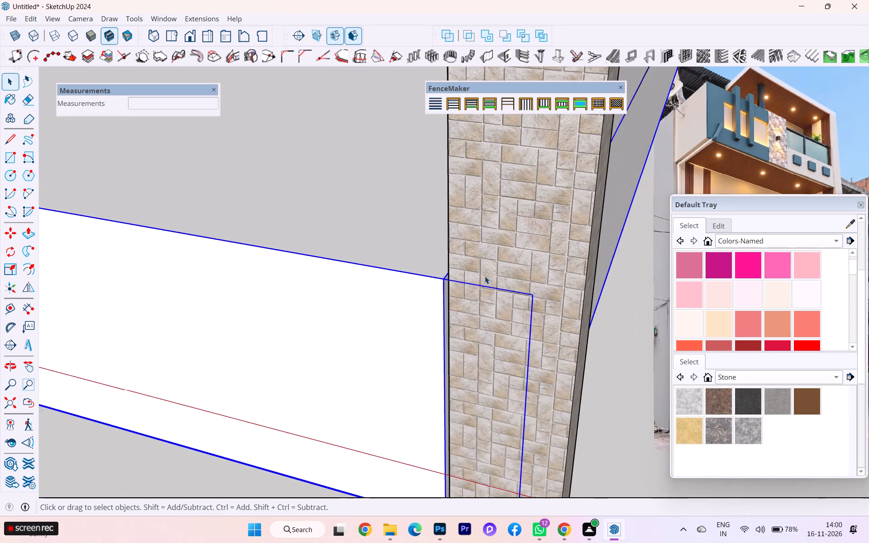
scroll(485, 276, "down", 2)
scroll(486, 272, "up", 3)
scroll(486, 272, "down", 6)
scroll(498, 266, "up", 2)
scroll(498, 266, "down", 1)
scroll(498, 266, "up", 1)
scroll(502, 261, "down", 2)
scroll(507, 263, "up", 3)
scroll(508, 264, "down", 1)
scroll(509, 264, "up", 1)
scroll(85, 252, "up", 2)
scroll(284, 247, "down", 2)
scroll(299, 249, "up", 1)
scroll(304, 249, "down", 4)
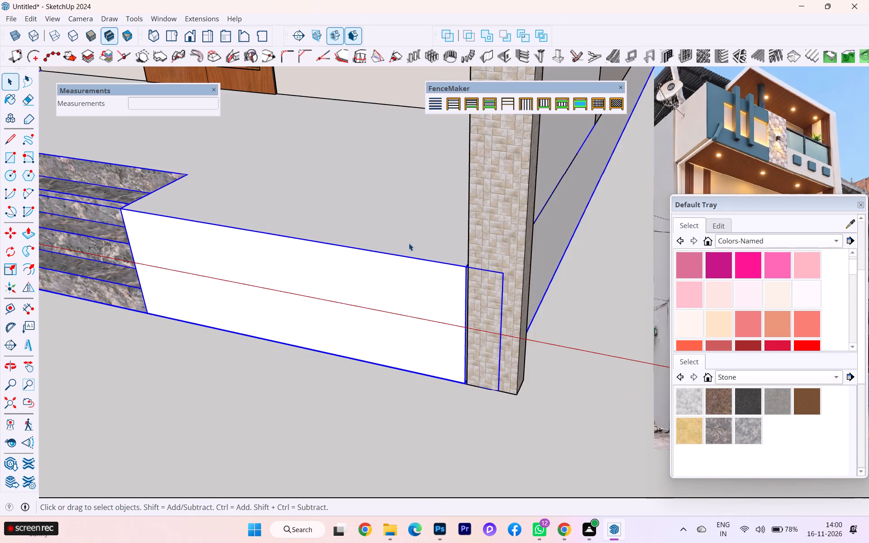
Examine the junction between the entrance steps and the white plinth block, especially along their shared bottom front edge.
scroll(409, 243, "down", 3)
scroll(291, 254, "down", 2)
scroll(252, 256, "up", 2)
scroll(243, 257, "down", 2)
scroll(244, 258, "up", 1)
middle_click_drag(145, 249, 197, 256)
scroll(251, 245, "up", 2)
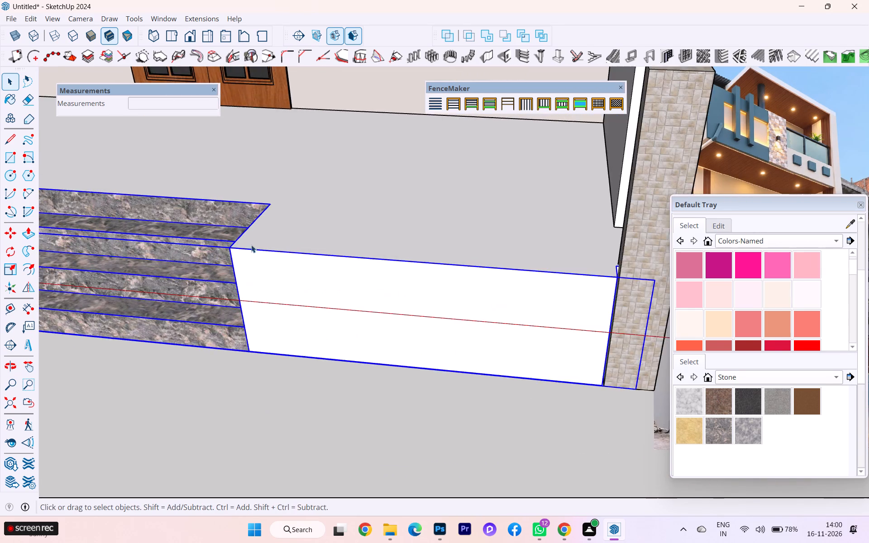
scroll(251, 245, "up", 2)
scroll(251, 326, "down", 2)
scroll(251, 346, "up", 6)
scroll(256, 364, "down", 1)
scroll(256, 364, "up", 13)
scroll(206, 357, "down", 1)
scroll(208, 355, "up", 2)
scroll(264, 328, "down", 1)
scroll(264, 328, "up", 2)
scroll(264, 328, "down", 8)
scroll(264, 328, "up", 3)
scroll(277, 327, "down", 1)
middle_click_drag(277, 328, 309, 331)
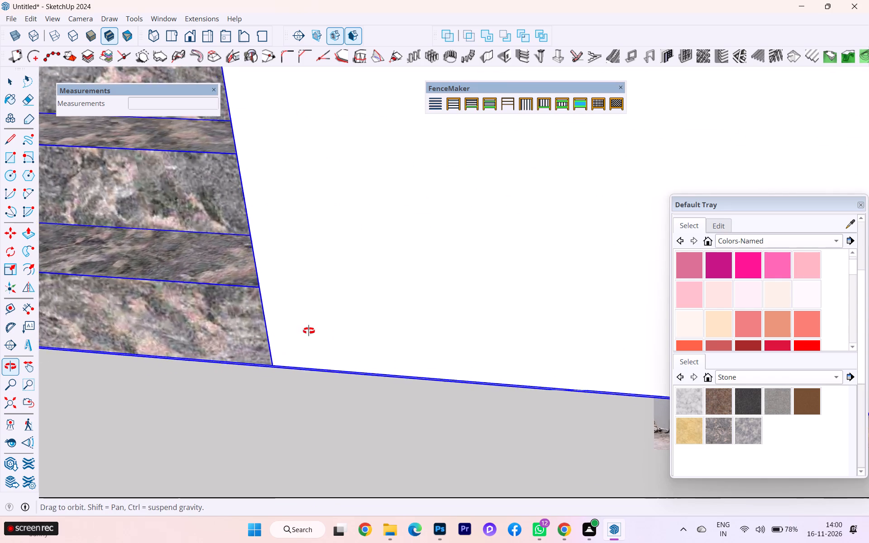
middle_click_drag(309, 331, 582, 329)
scroll(354, 347, "up", 2)
scroll(354, 348, "down", 1)
scroll(354, 348, "up", 4)
scroll(320, 447, "down", 4)
scroll(320, 447, "up", 5)
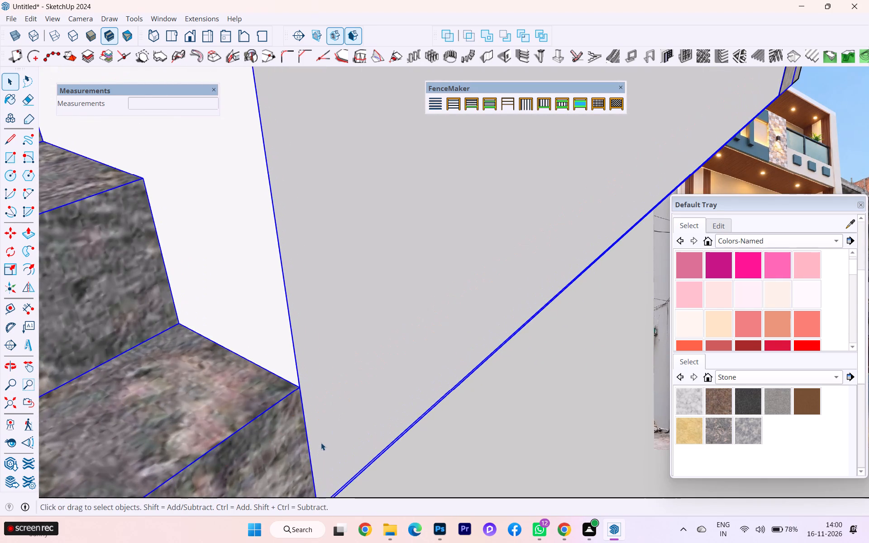
scroll(321, 443, "up", 4)
scroll(319, 413, "down", 9)
scroll(433, 371, "up", 2)
scroll(435, 371, "down", 2)
middle_click_drag(426, 388, 108, 428)
scroll(205, 374, "down", 4)
scroll(207, 374, "up", 3)
scroll(207, 374, "down", 1)
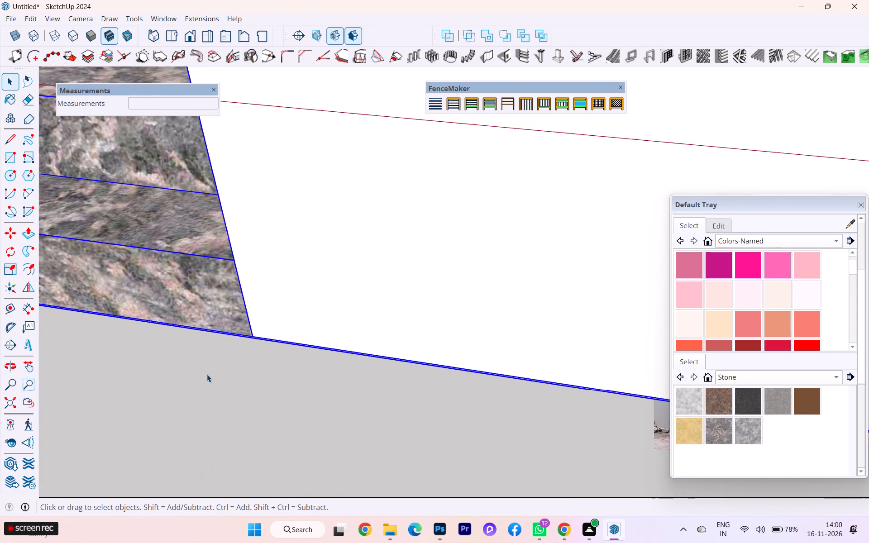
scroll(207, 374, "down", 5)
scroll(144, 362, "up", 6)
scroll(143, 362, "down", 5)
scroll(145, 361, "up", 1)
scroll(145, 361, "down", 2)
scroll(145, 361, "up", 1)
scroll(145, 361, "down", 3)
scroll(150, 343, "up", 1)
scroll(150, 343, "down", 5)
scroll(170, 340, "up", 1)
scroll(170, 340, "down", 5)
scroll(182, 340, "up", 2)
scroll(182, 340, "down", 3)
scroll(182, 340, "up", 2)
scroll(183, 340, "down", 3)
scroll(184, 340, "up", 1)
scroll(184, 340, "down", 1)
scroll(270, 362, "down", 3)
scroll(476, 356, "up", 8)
Open the plinth group, pull the narrow side wall of the pillar recess about 9/16" to the stone pillar's edge, and close the group.
left_click(588, 340)
scroll(488, 348, "up", 3)
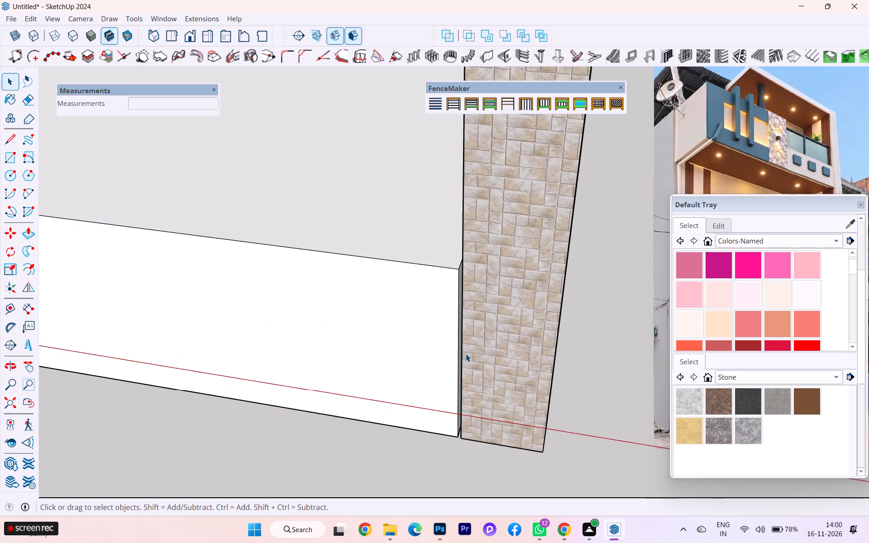
scroll(466, 354, "up", 3)
scroll(451, 390, "up", 2)
double_click(460, 358)
scroll(460, 356, "up", 1)
scroll(460, 356, "down", 1)
scroll(460, 356, "up", 1)
scroll(460, 355, "down", 1)
scroll(460, 355, "up", 3)
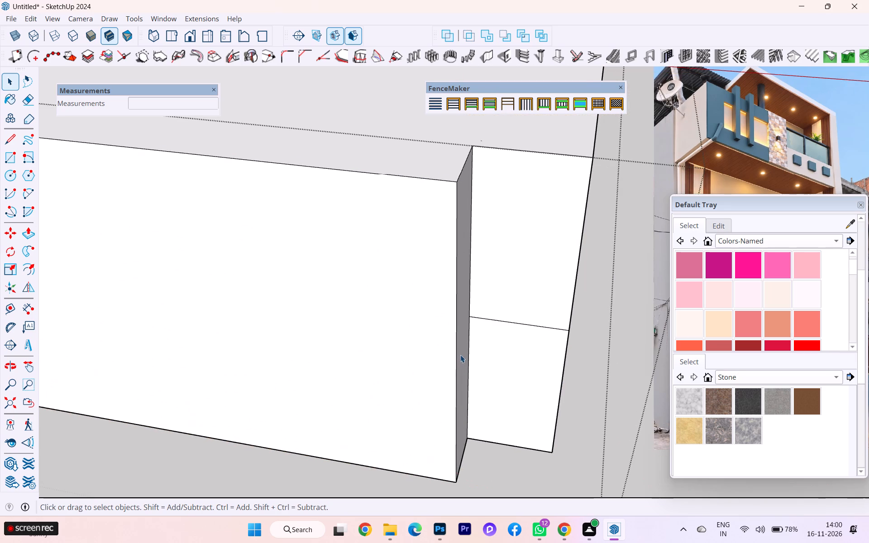
left_click(460, 352)
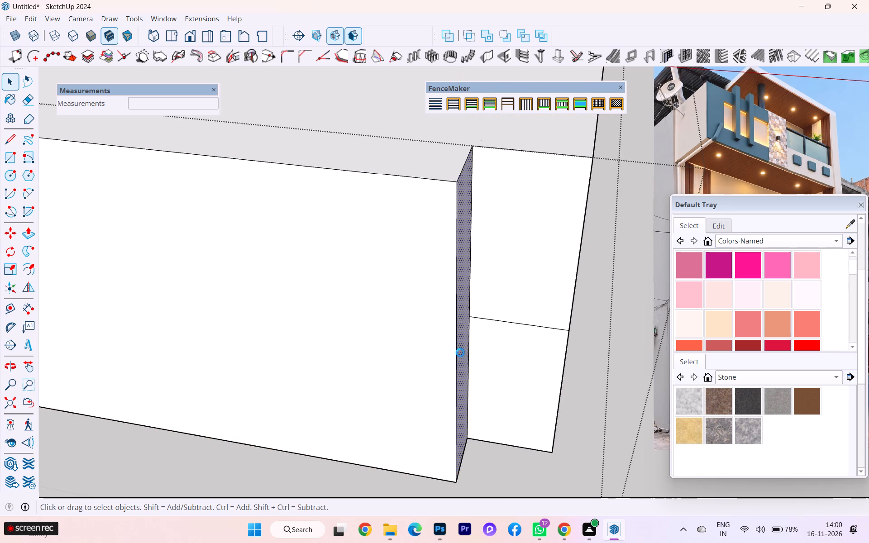
key("p")
left_click(460, 352)
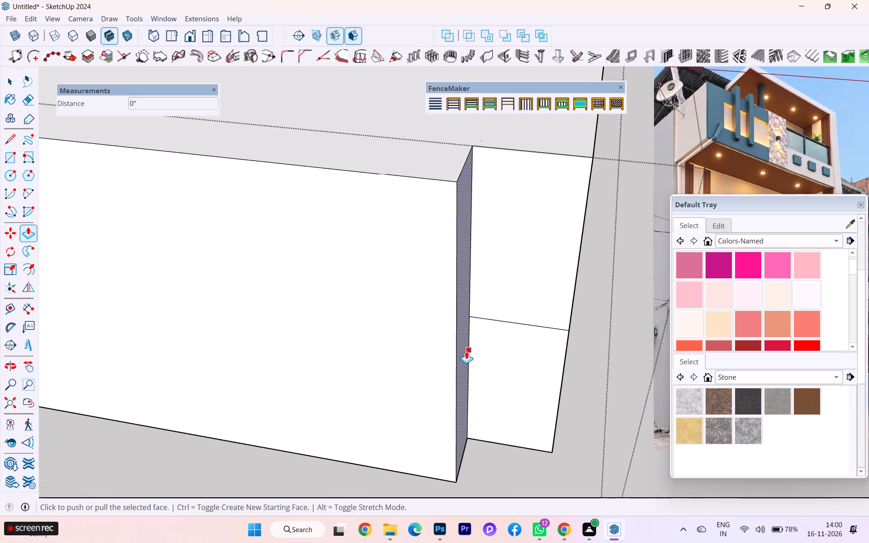
left_click(466, 352)
key("h")
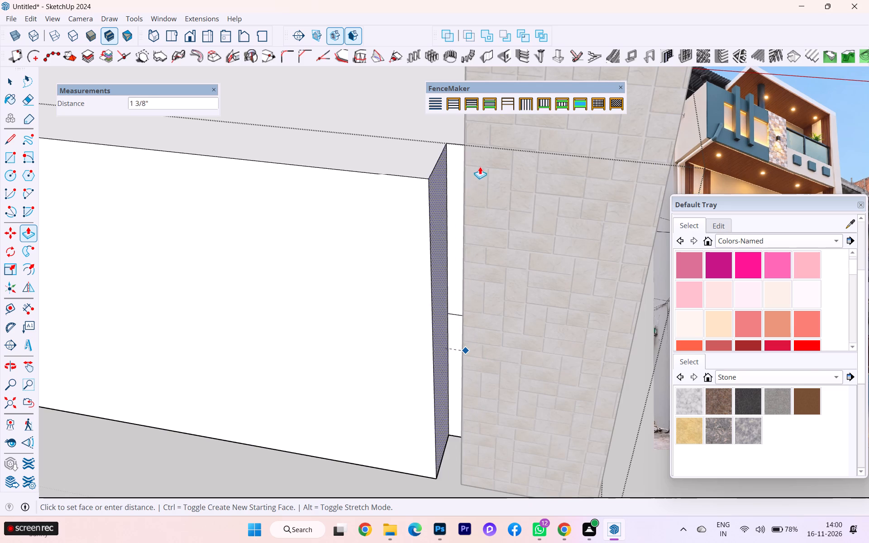
left_click(464, 154)
scroll(433, 237, "down", 3)
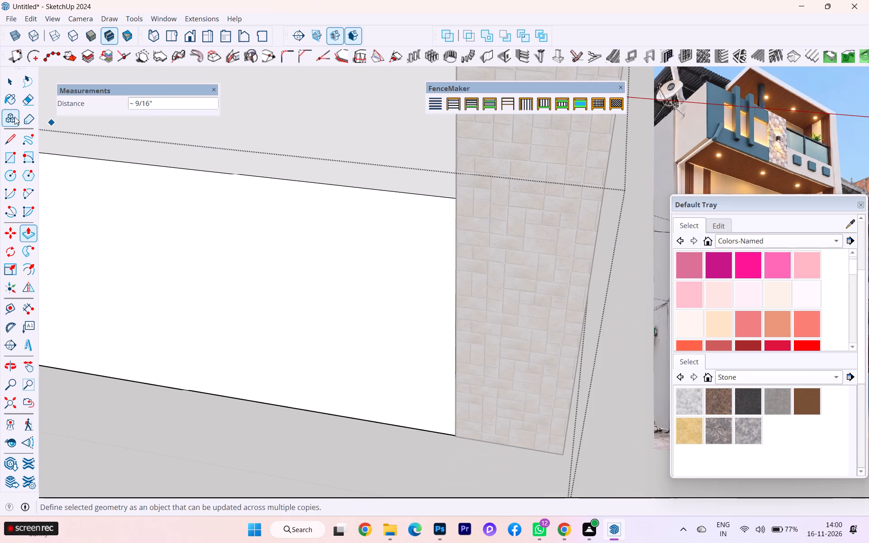
left_click(7, 78)
left_click(129, 389)
left_click(181, 433)
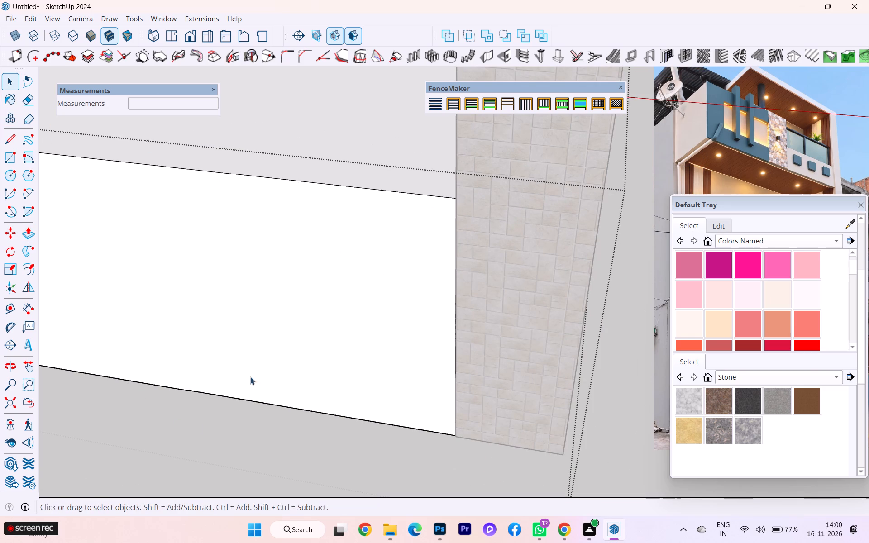
scroll(327, 357, "down", 3)
left_click(568, 346)
Open the plinth group from its outer side and erase the horizontal edge dividing the pillar recess's rear wall.
scroll(559, 346, "up", 4)
scroll(460, 286, "down", 1)
scroll(459, 284, "up", 2)
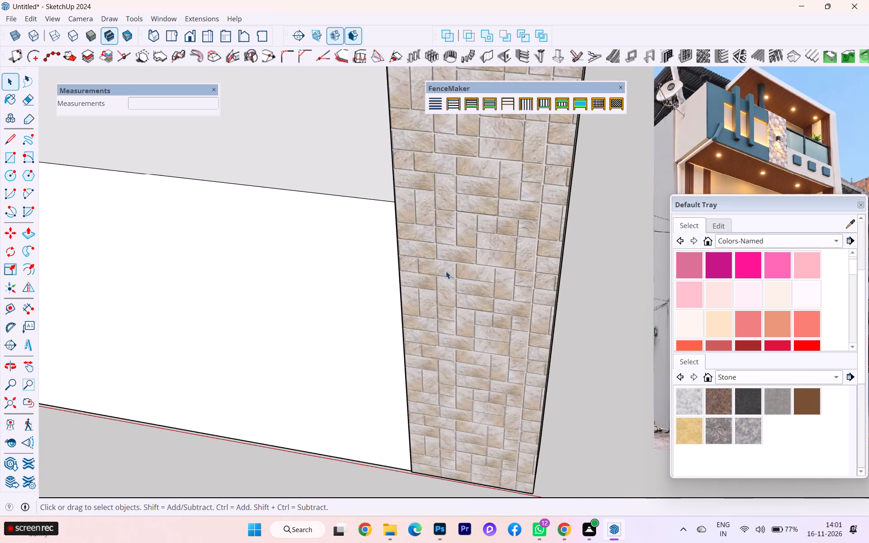
scroll(446, 271, "down", 1)
middle_click_drag(444, 270, 134, 288)
scroll(274, 309, "down", 4)
middle_click_drag(342, 338, 129, 350)
scroll(333, 331, "down", 1)
scroll(336, 331, "up", 1)
scroll(340, 332, "down", 4)
middle_click_drag(350, 299, 455, 317)
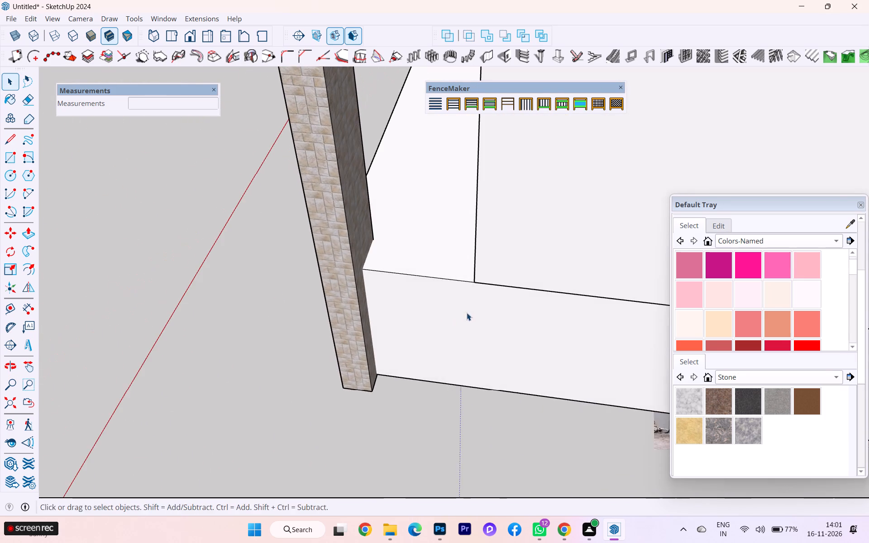
middle_click_drag(401, 313, 551, 306)
double_click(431, 312)
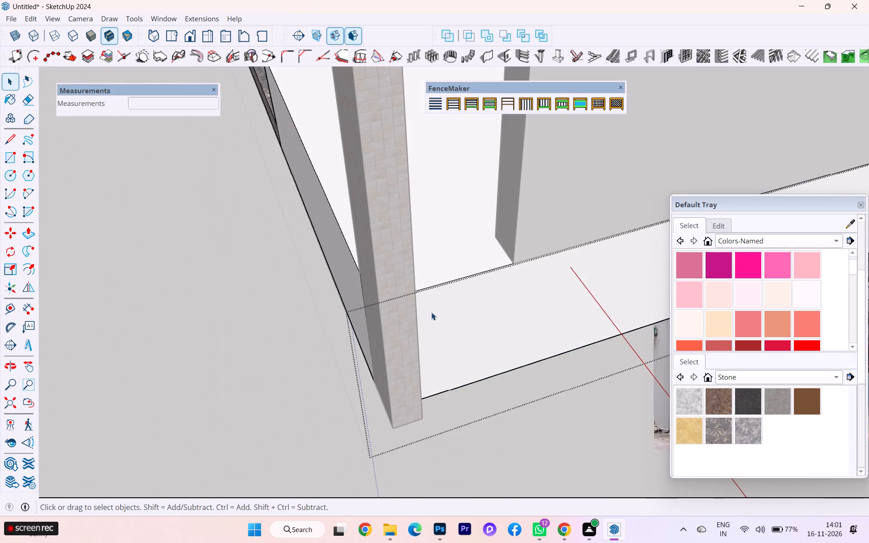
scroll(412, 313, "up", 3)
left_click(412, 312)
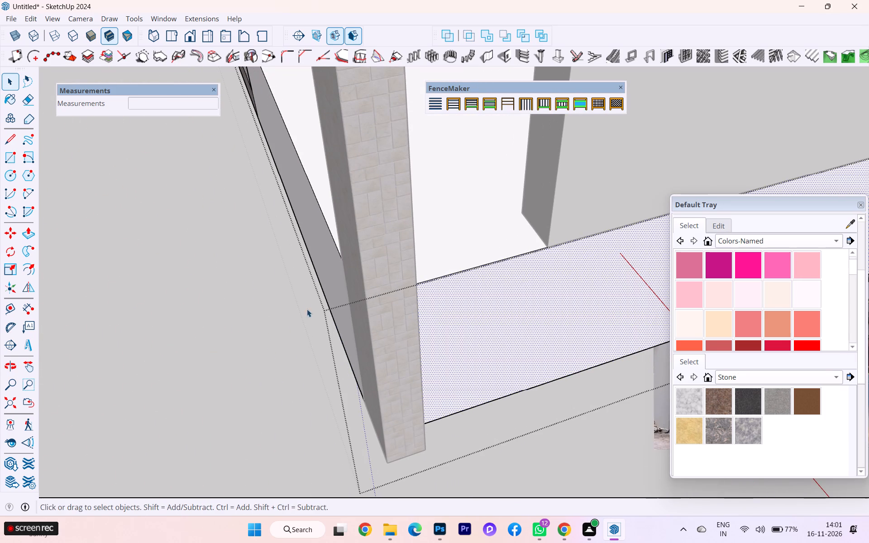
key("h")
scroll(393, 319, "up", 2)
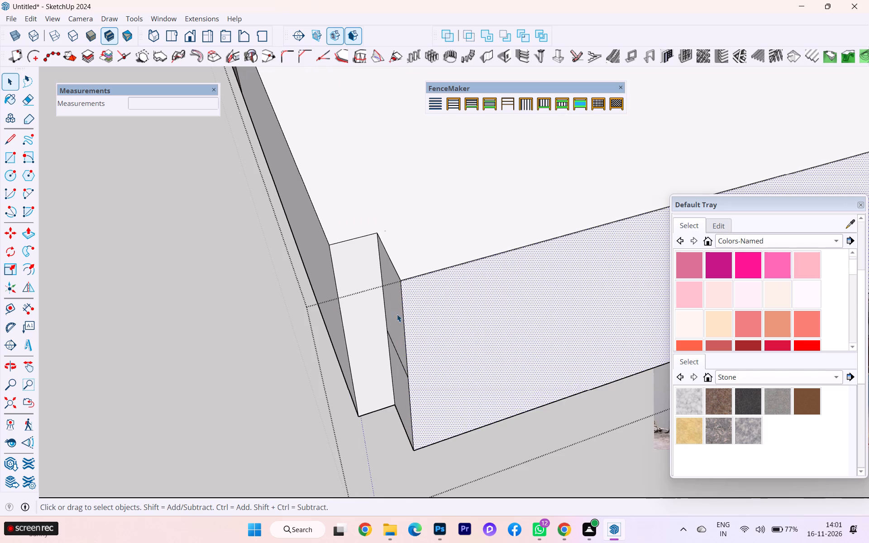
left_click(397, 314)
key("e")
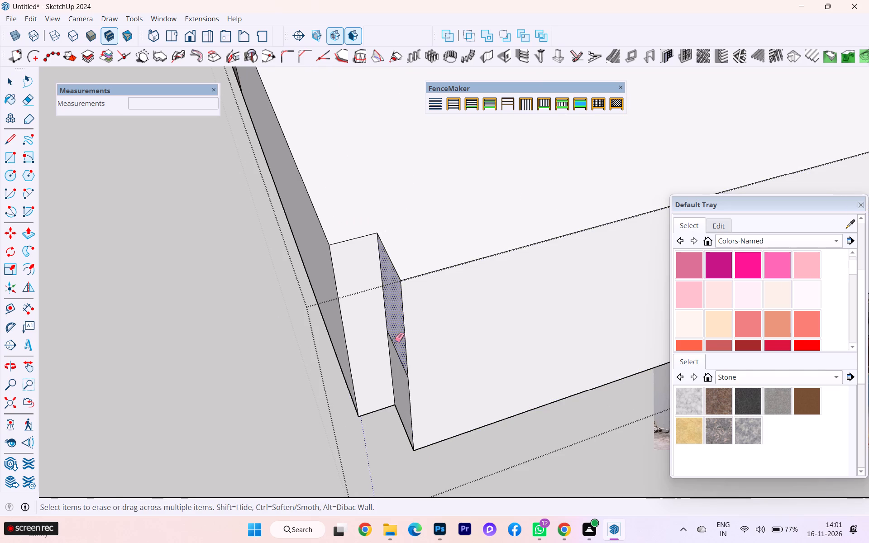
left_click(396, 351)
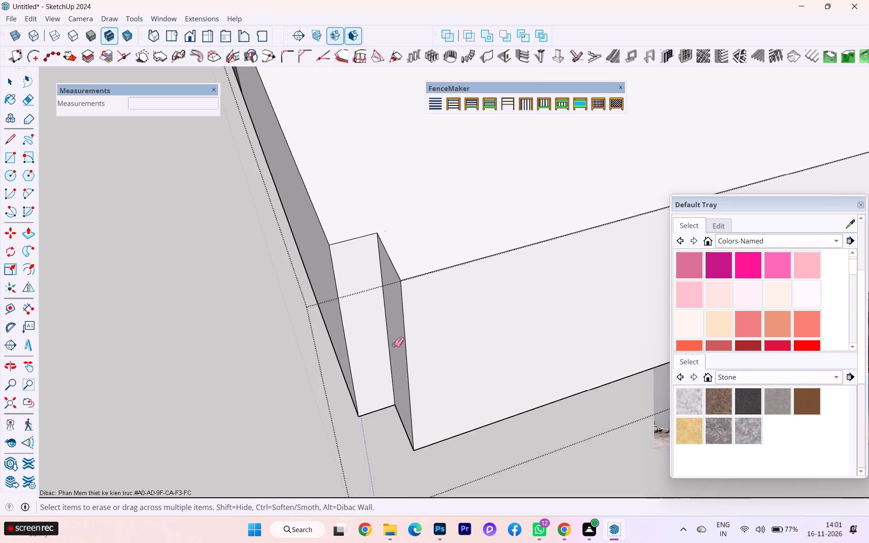
Push the pillar recess's rear wall about 1 1/16" to line up with the stone pillar's back edge, and close the plinth group.
key("p")
left_click(390, 323)
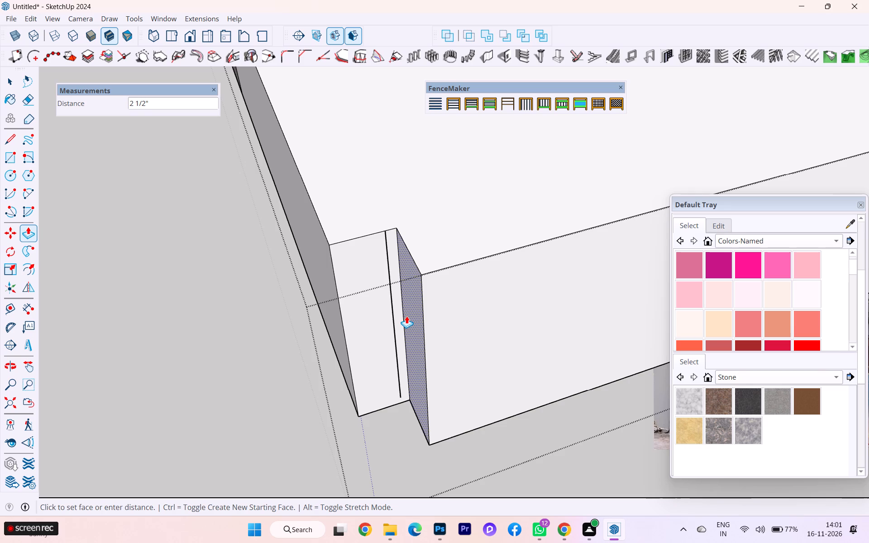
key("h")
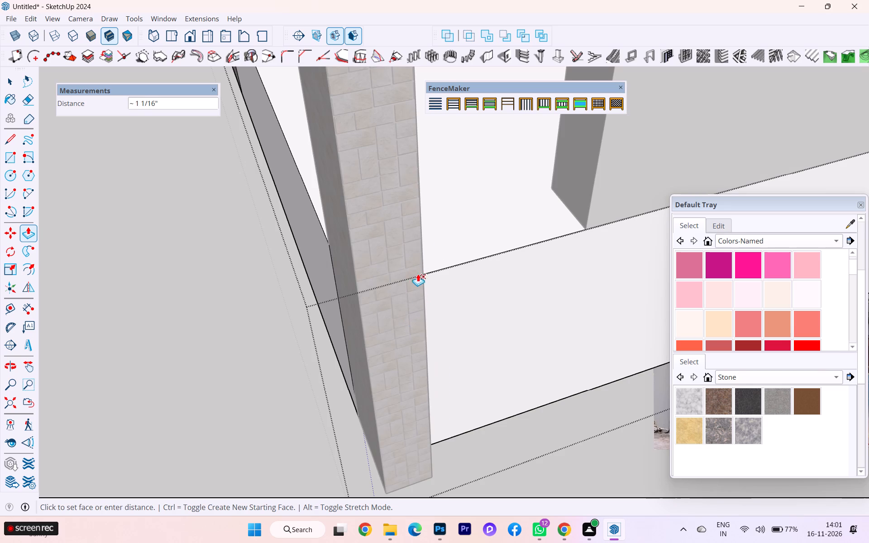
left_click(418, 229)
scroll(434, 317, "down", 5)
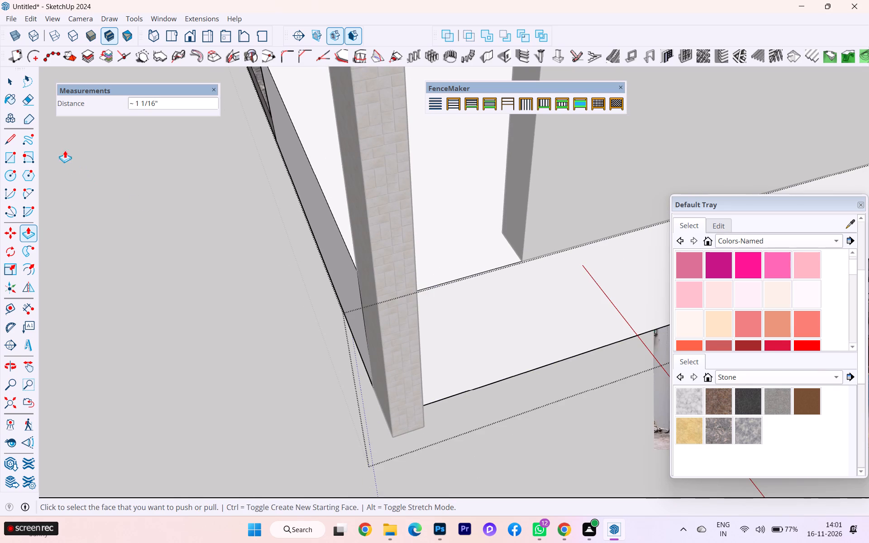
left_click(9, 79)
left_click(150, 211)
Open the house side wall and pull its front end face forward about 1' 10 15/16" to meet the stone pillar.
scroll(364, 259, "down", 2)
scroll(365, 260, "up", 2)
scroll(365, 261, "down", 3)
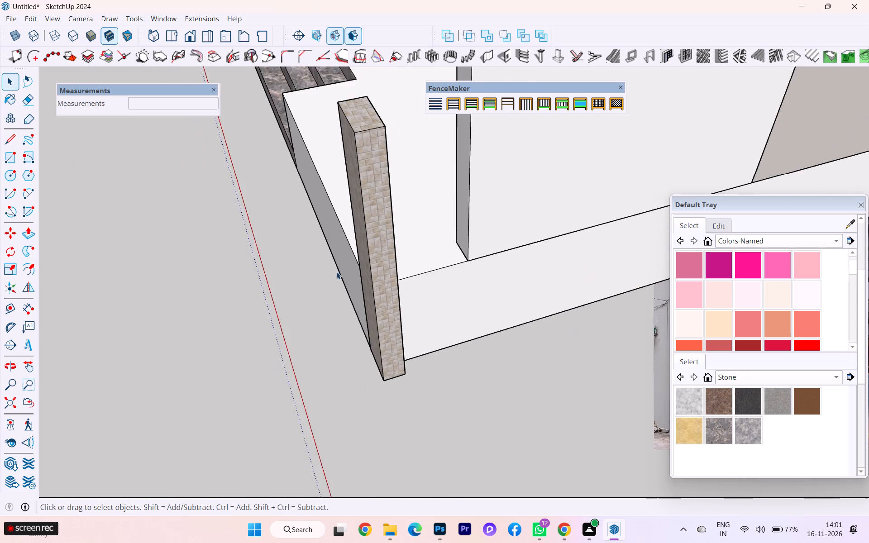
scroll(336, 271, "down", 1)
middle_click_drag(336, 271, 572, 245)
scroll(484, 257, "down", 2)
middle_click_drag(473, 263, 508, 352)
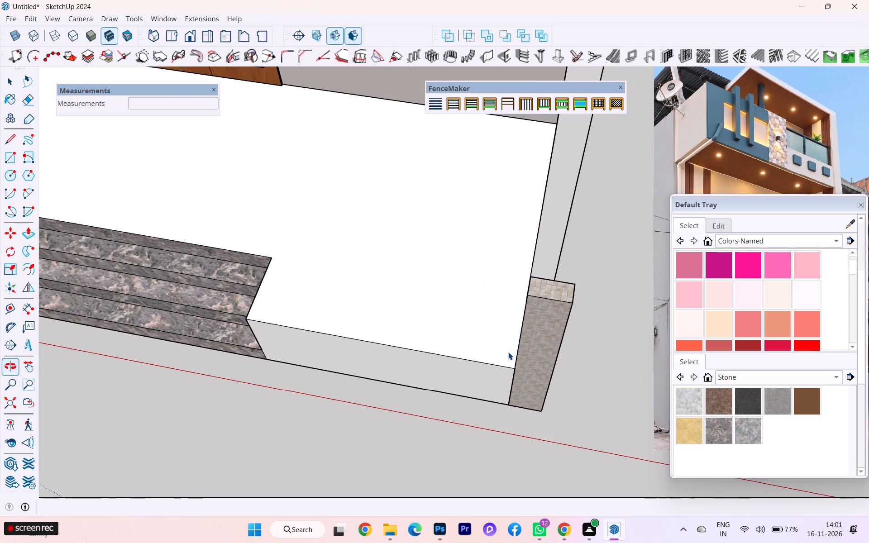
scroll(537, 273, "up", 2)
double_click(553, 235)
left_click(552, 231)
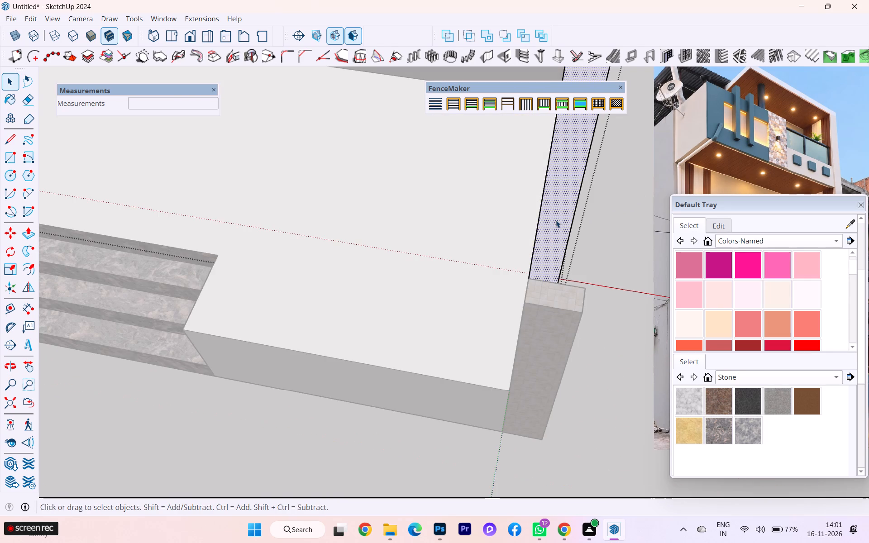
key("p")
left_click(556, 220)
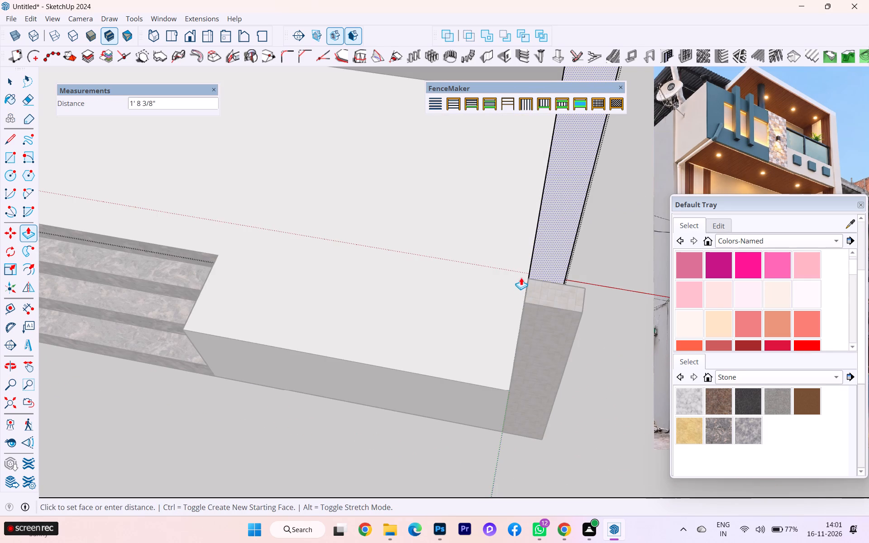
middle_click_drag(532, 285, 615, 285)
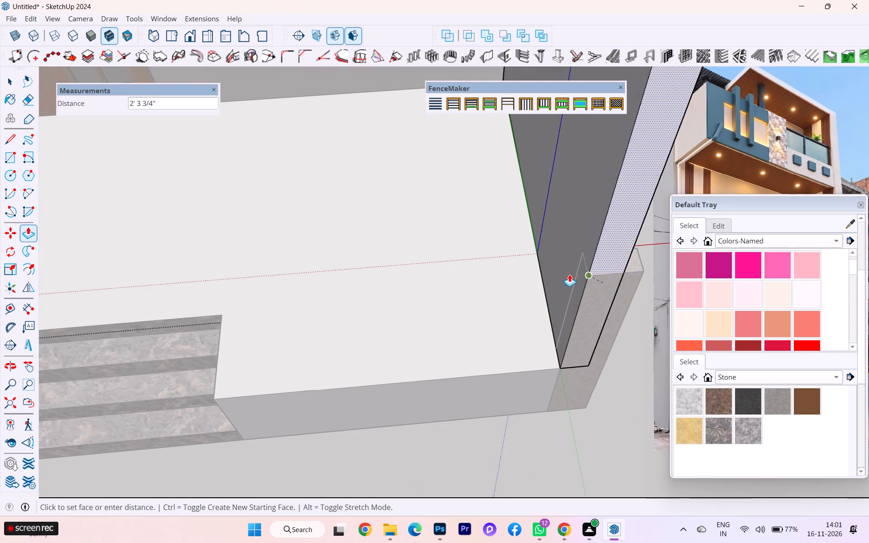
left_click(583, 252)
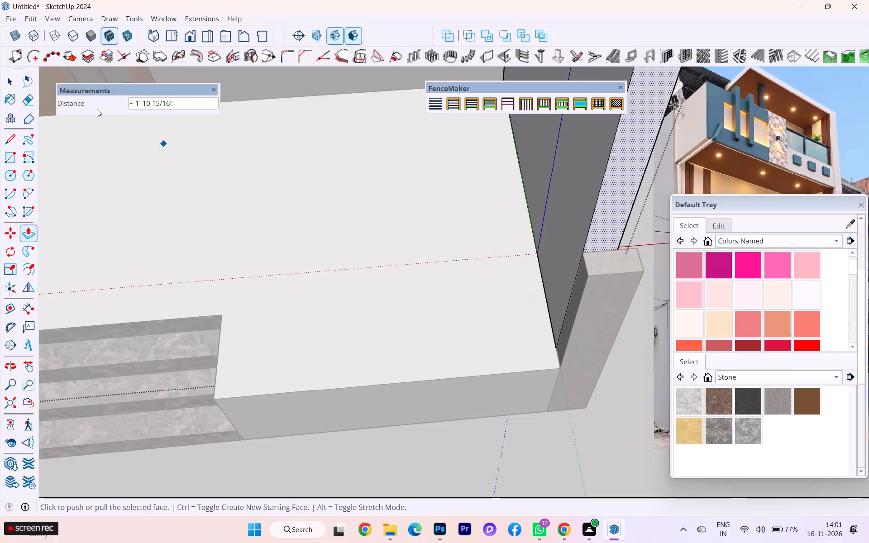
left_click(9, 86)
left_click(449, 416)
Uncover the reference photo by moving the Default Tray aside, and compare its entrance steps and pillars with the model.
scroll(567, 431, "down", 2)
middle_click_drag(556, 424, 380, 294)
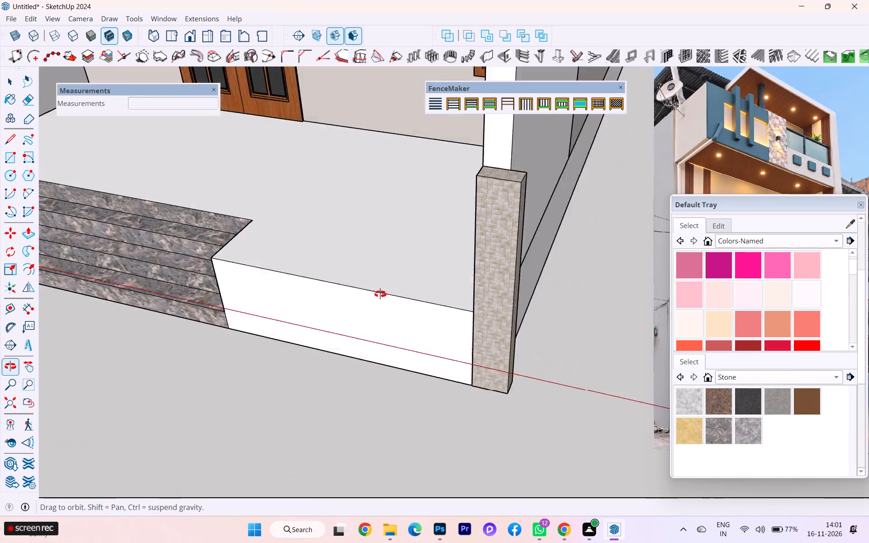
middle_click_drag(380, 294, 339, 288)
scroll(433, 327, "down", 5)
middle_click_drag(246, 357, 363, 351)
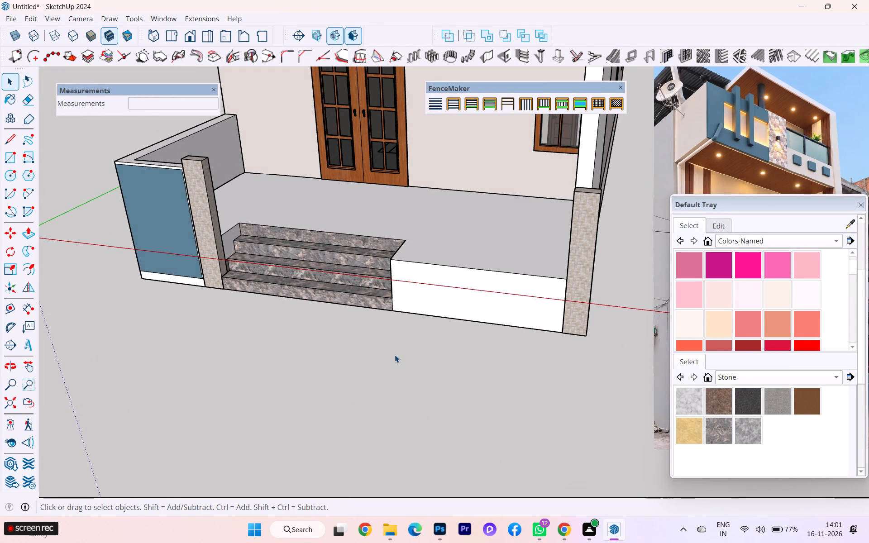
scroll(378, 325, "down", 2)
scroll(378, 325, "up", 2)
scroll(378, 325, "down", 3)
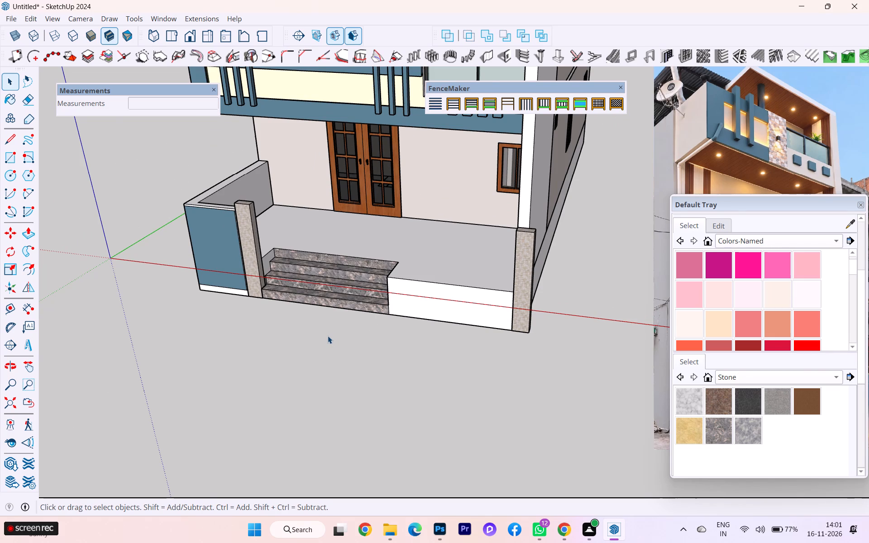
scroll(328, 336, "down", 3)
left_click_drag(739, 203, 552, 218)
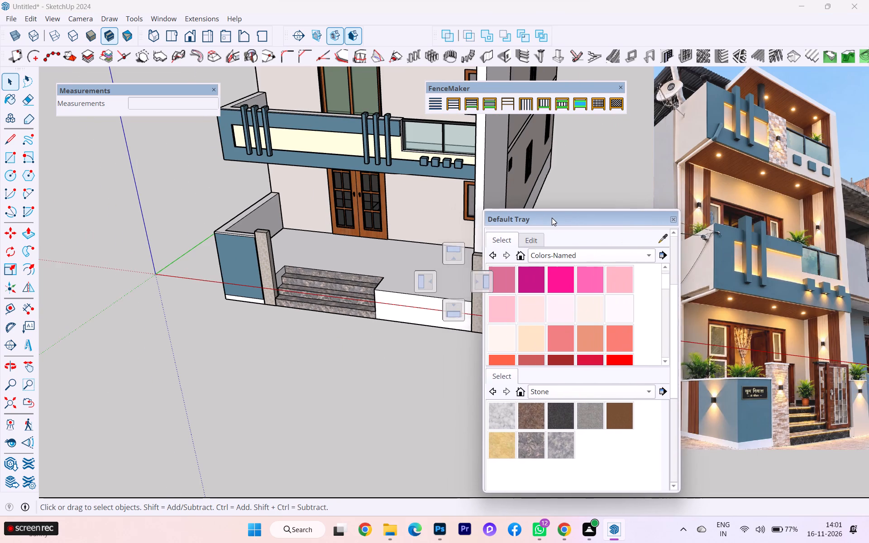
left_click_drag(552, 218, 553, 218)
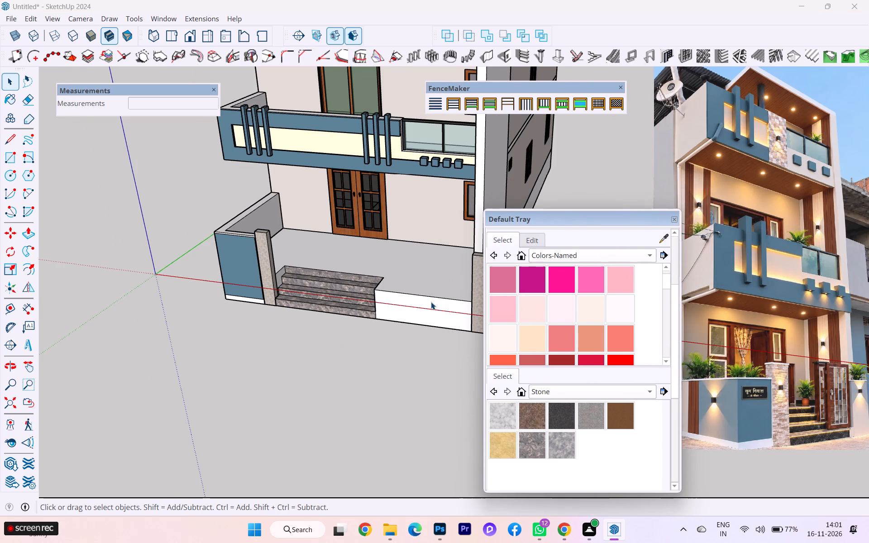
scroll(431, 302, "up", 2)
scroll(420, 298, "down", 5)
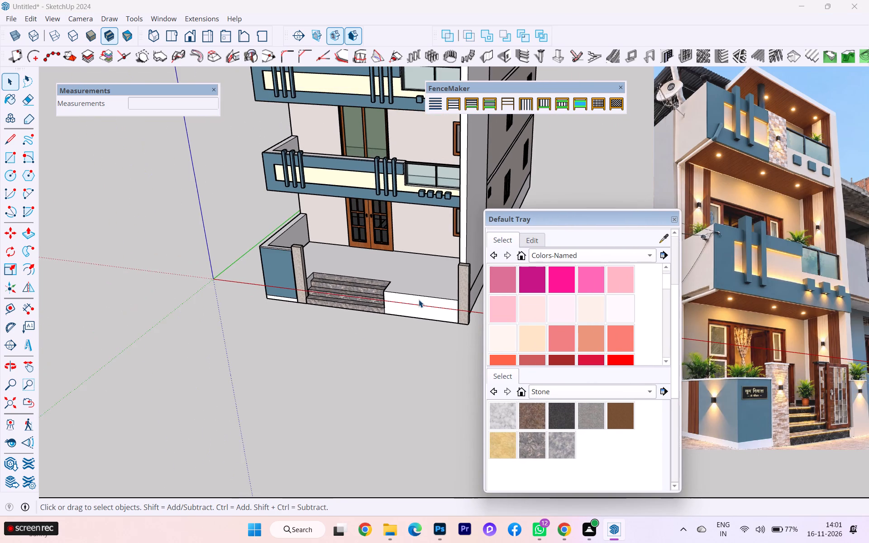
scroll(419, 300, "down", 3)
scroll(419, 300, "up", 2)
scroll(467, 276, "up", 2)
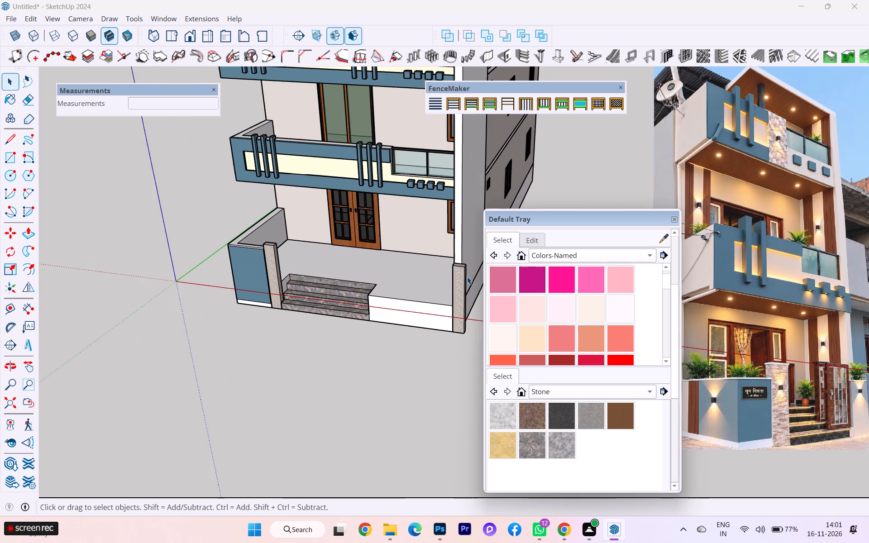
scroll(467, 277, "up", 3)
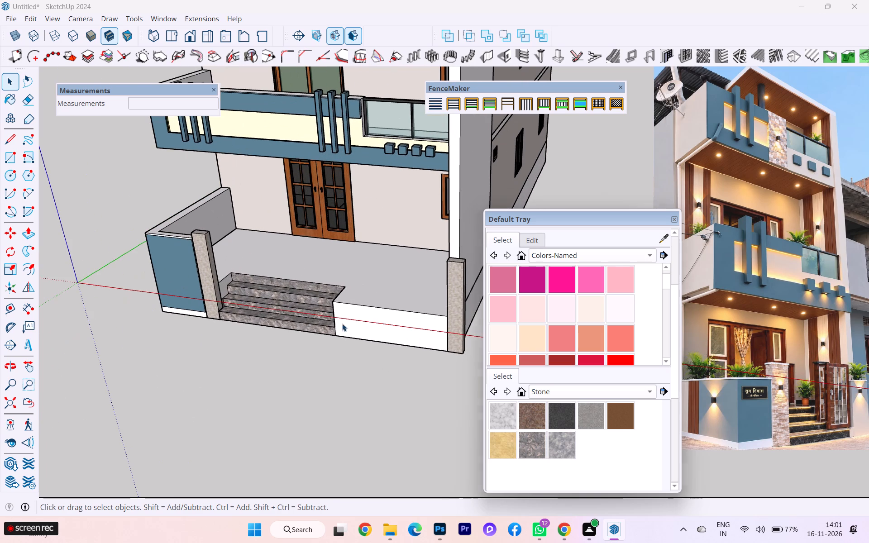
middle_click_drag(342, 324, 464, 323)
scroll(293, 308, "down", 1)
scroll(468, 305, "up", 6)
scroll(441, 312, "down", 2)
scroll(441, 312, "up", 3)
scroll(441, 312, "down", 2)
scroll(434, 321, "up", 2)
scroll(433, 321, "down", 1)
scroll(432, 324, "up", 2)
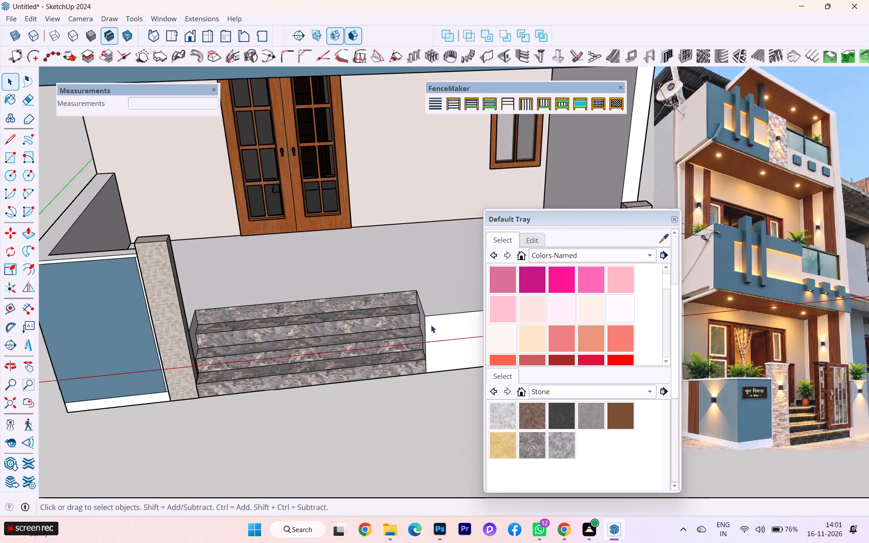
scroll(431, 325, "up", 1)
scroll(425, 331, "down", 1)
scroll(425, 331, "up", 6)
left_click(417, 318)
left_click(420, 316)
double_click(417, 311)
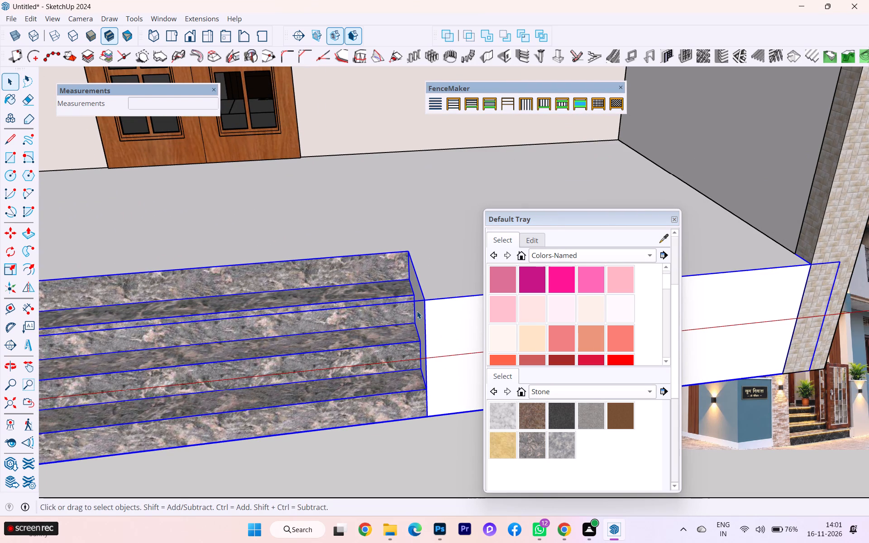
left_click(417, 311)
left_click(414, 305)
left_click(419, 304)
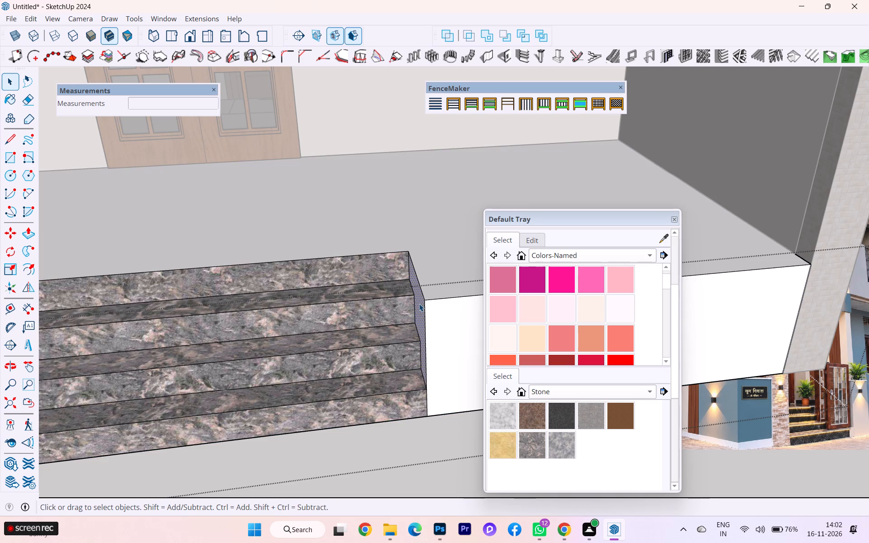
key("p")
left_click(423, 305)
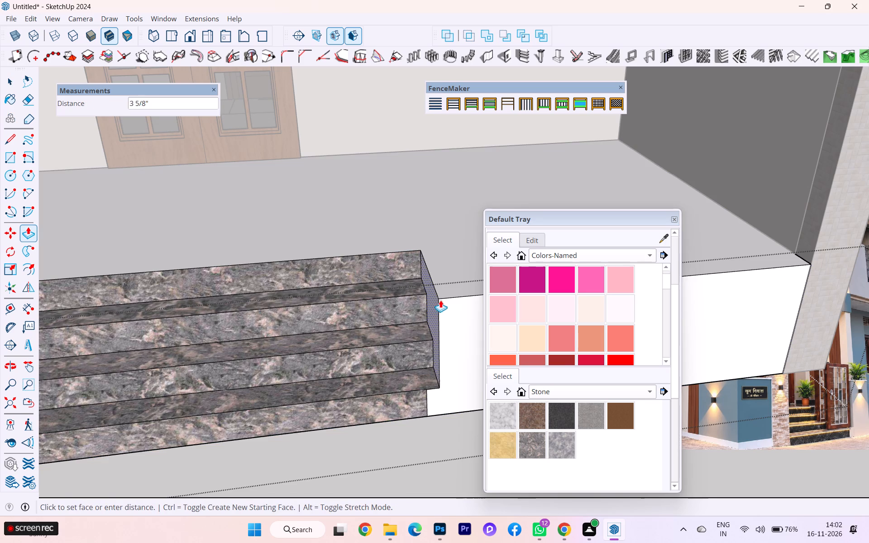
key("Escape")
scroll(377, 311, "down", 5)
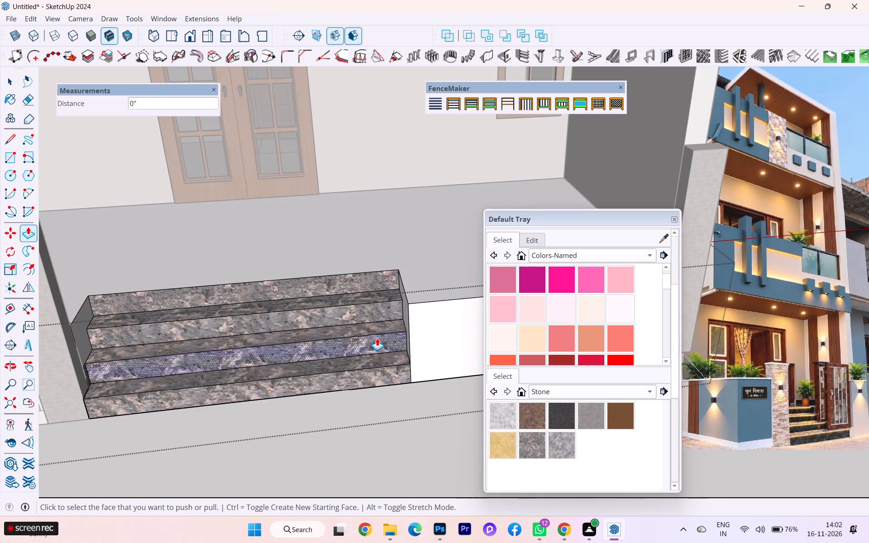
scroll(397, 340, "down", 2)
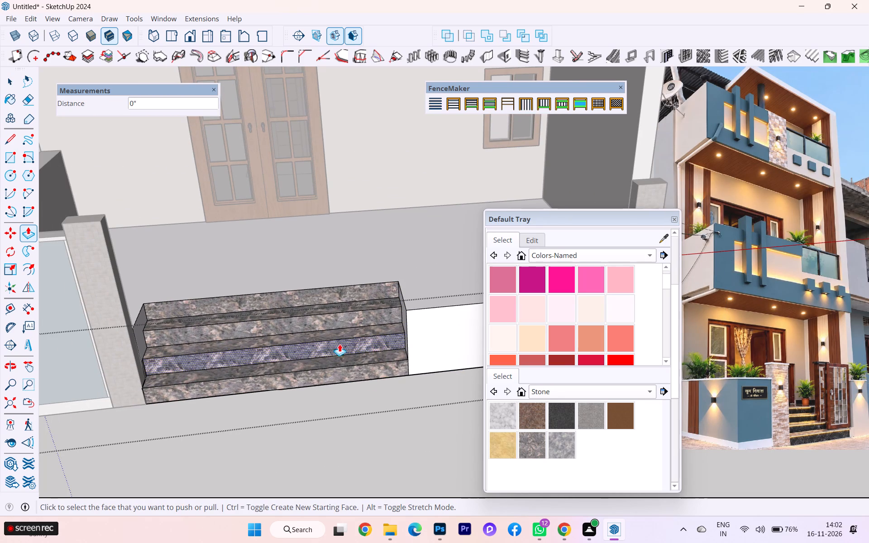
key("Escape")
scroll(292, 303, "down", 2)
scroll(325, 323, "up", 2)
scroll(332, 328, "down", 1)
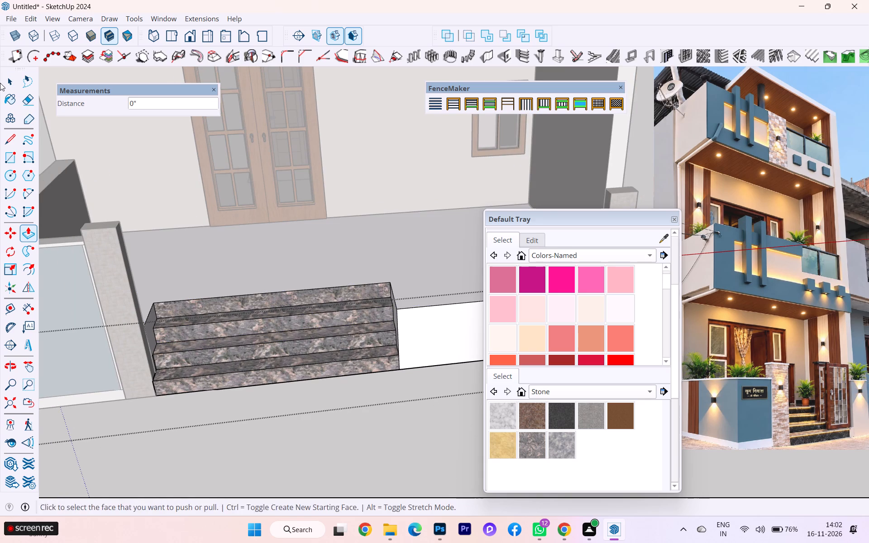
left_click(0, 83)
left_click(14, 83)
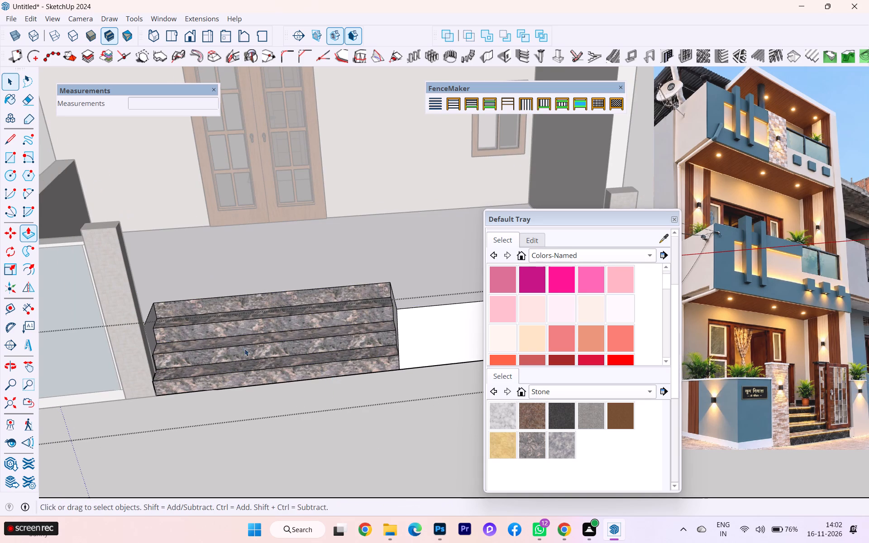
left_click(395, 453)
Undo the run of recent edits to the plinth, its pillar recess and the side wall, and close the plinth group.
key("ctrl+z")
key("ctrl+z")
key("ctrl+z")
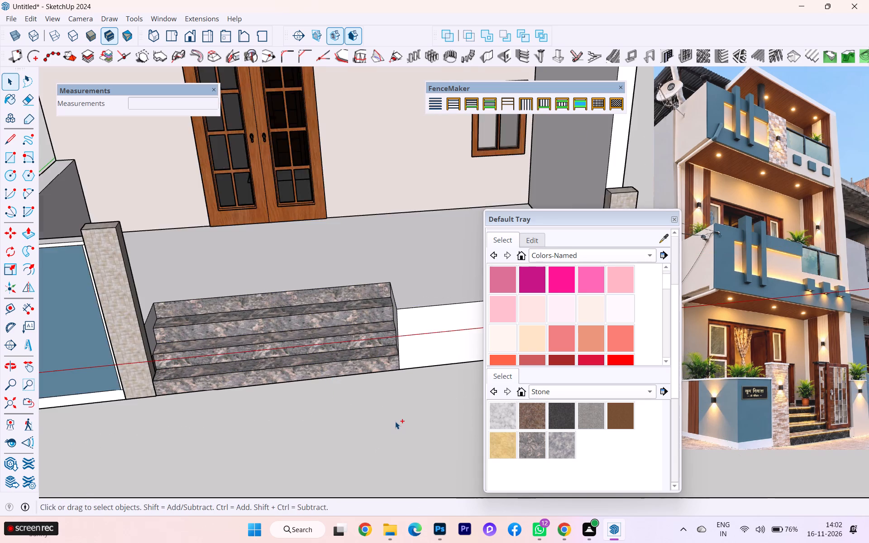
key("ctrl+z")
key("ctrl+z")
key("ctrl+z")
key("ctrl+z")
key("ctrl+z")
key("ctrl+z")
key("ctrl+z")
key("ctrl+z")
key("ctrl+z")
key("ctrl+z")
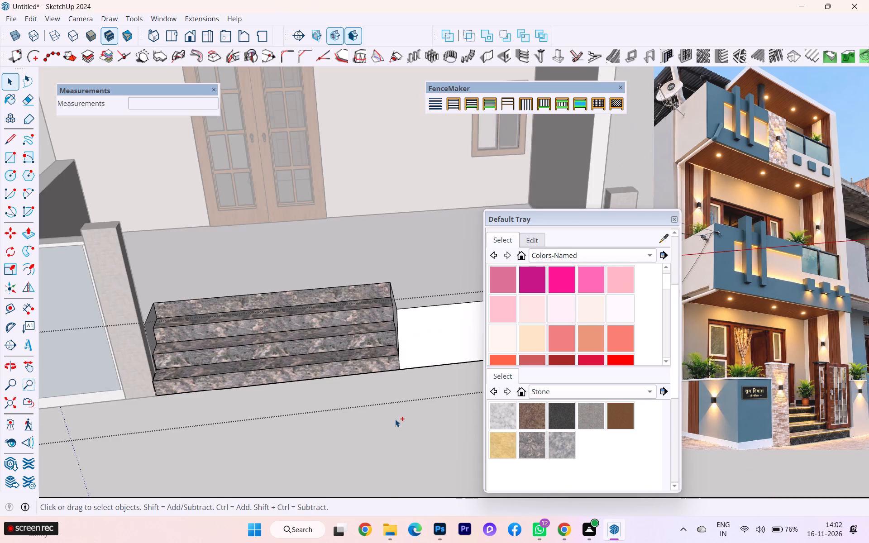
key("ctrl+z")
key("ctrl+z")
key("ctrl+z")
key("ctrl+z")
key("ctrl+z")
key("ctrl+z")
key("ctrl+z")
key("ctrl+z")
key("ctrl+z")
key("ctrl+z")
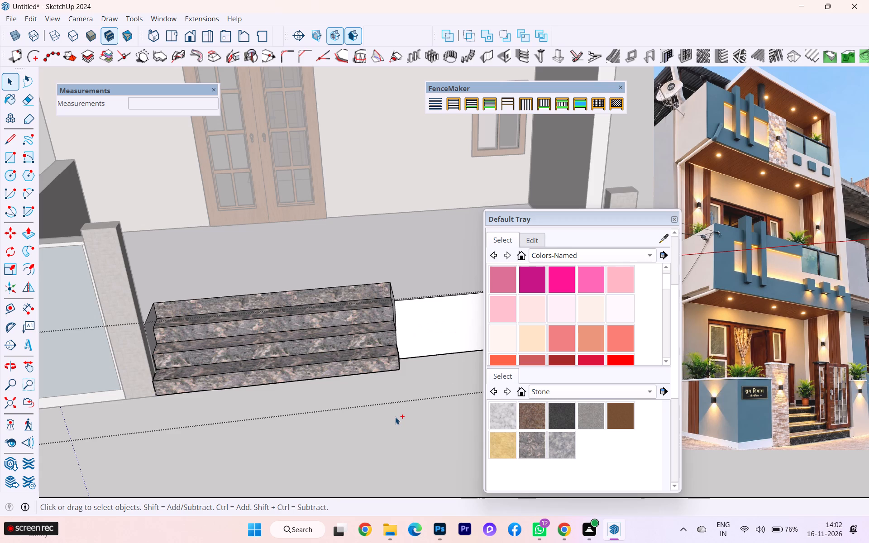
key("ctrl+z")
key("ctrl+z")
key("ctrl+z")
key("ctrl+z")
key("ctrl+z")
middle_click_drag(395, 417, 274, 421)
scroll(350, 418, "down", 1)
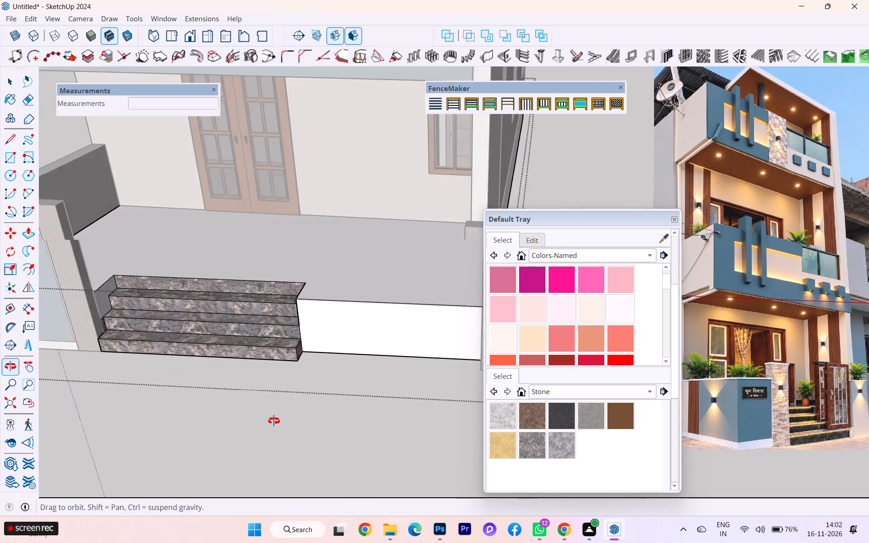
middle_click_drag(274, 421, 184, 423)
scroll(228, 301, "up", 4)
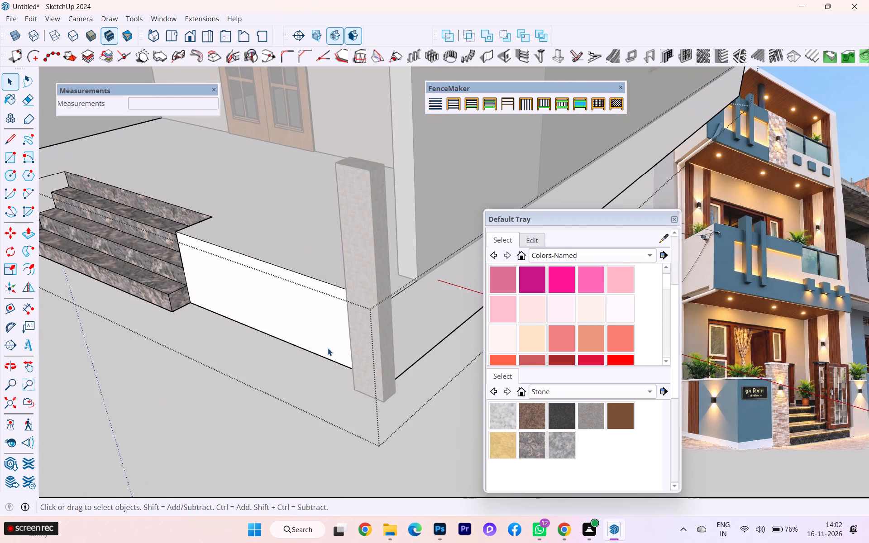
left_click(456, 411)
Move the stone pillar at the plinth's outer corner about 8' 11 7/16" along the front to the bottom step's end corner.
left_click(358, 326)
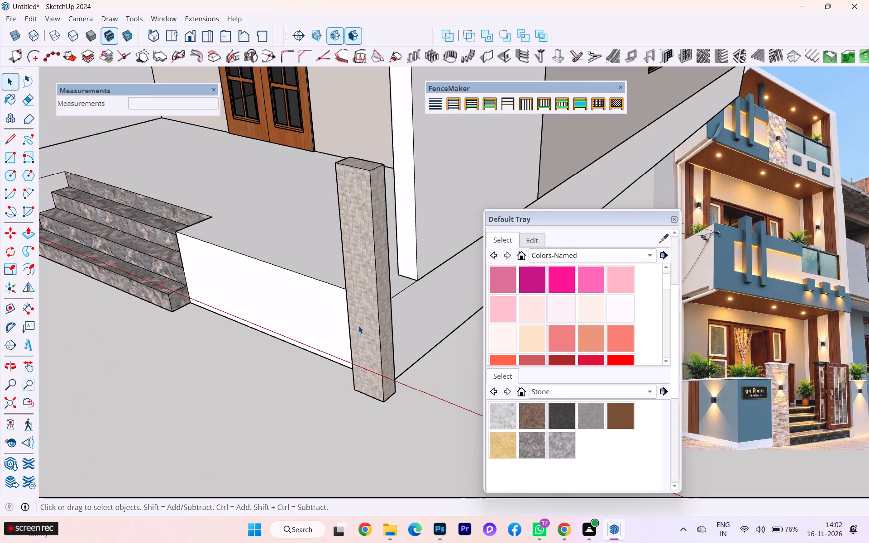
middle_click_drag(355, 344, 403, 357)
key("m")
key("Return")
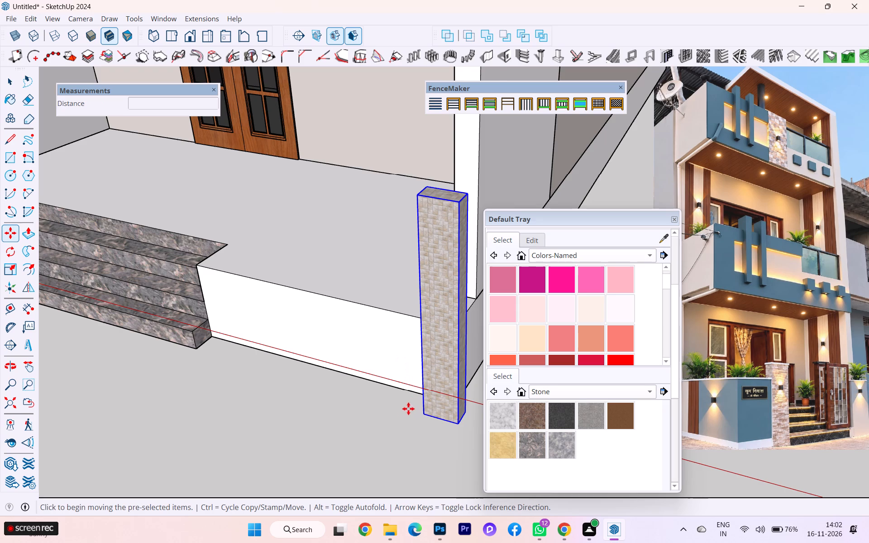
scroll(405, 419, "up", 3)
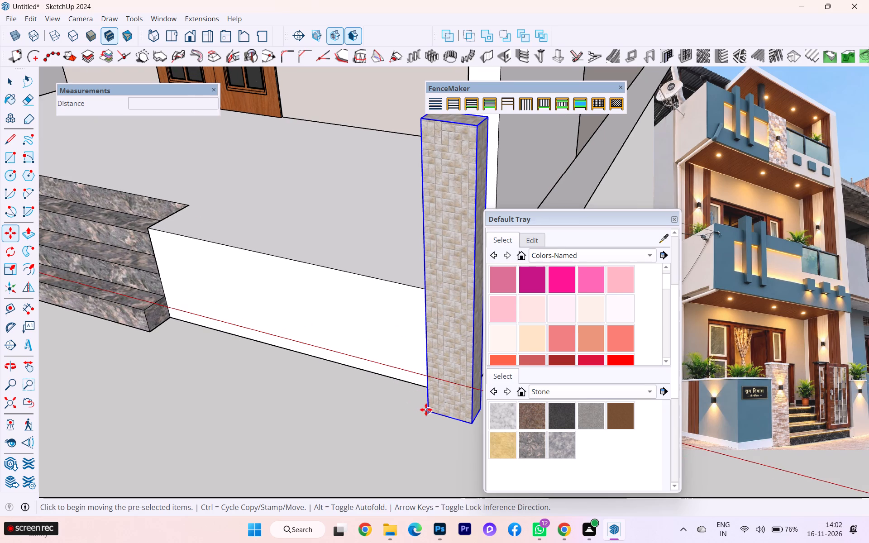
left_click(426, 410)
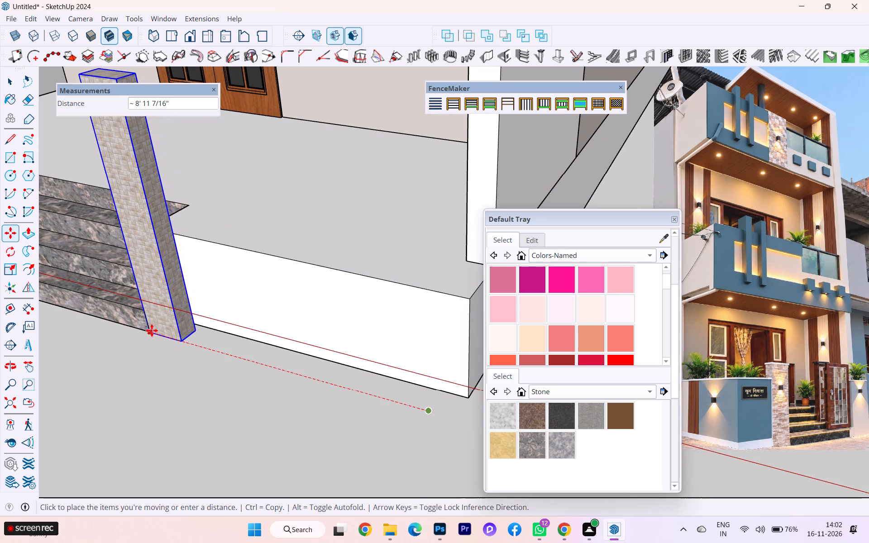
left_click(150, 329)
Open the plinth group and pull the upper section of its front face forward about 2 15/16" to the moved pillar's back edge.
scroll(285, 360, "down", 2)
middle_click_drag(316, 373, 466, 372)
scroll(295, 357, "down", 1)
scroll(295, 357, "up", 3)
scroll(292, 357, "down", 1)
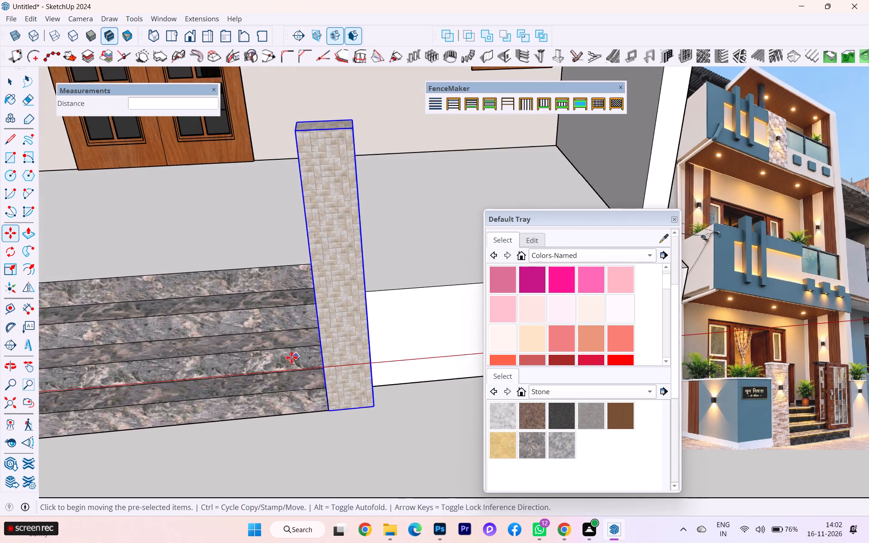
middle_click_drag(311, 360, 488, 376)
scroll(251, 340, "down", 6)
scroll(392, 363, "up", 5)
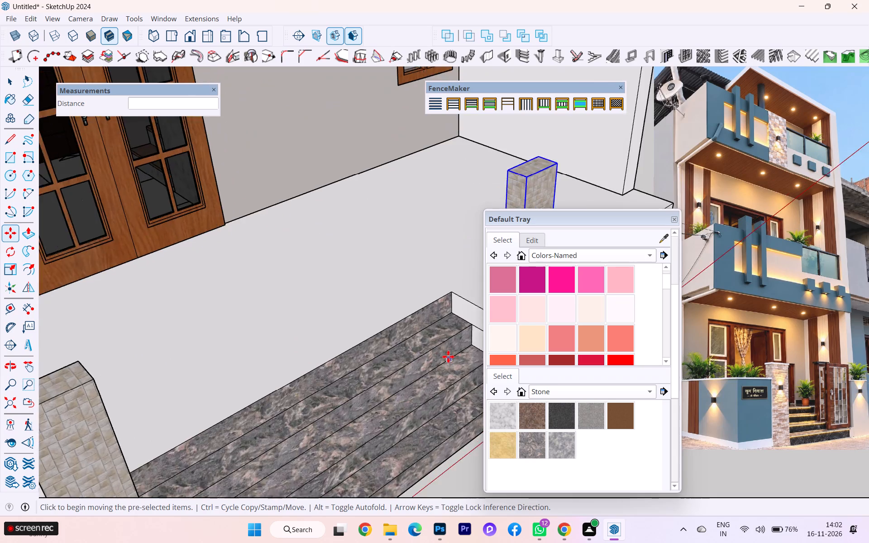
scroll(448, 357, "up", 2)
scroll(448, 356, "down", 2)
scroll(454, 348, "up", 1)
middle_click_drag(453, 347, 368, 291)
scroll(395, 292, "up", 7)
scroll(412, 299, "down", 3)
scroll(412, 299, "up", 3)
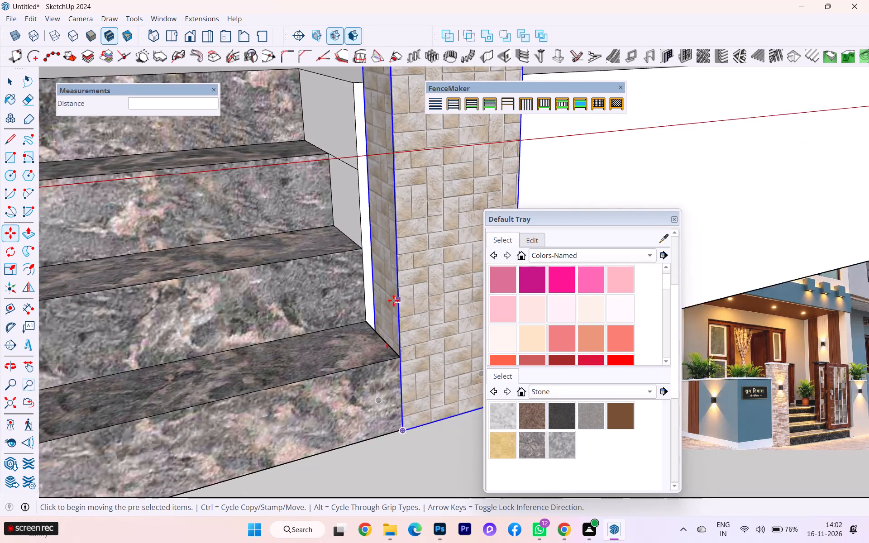
scroll(393, 300, "up", 2)
middle_click_drag(388, 305, 339, 343)
scroll(336, 326, "up", 3)
scroll(358, 310, "down", 1)
scroll(358, 310, "up", 3)
scroll(375, 309, "down", 1)
middle_click_drag(379, 319, 587, 376)
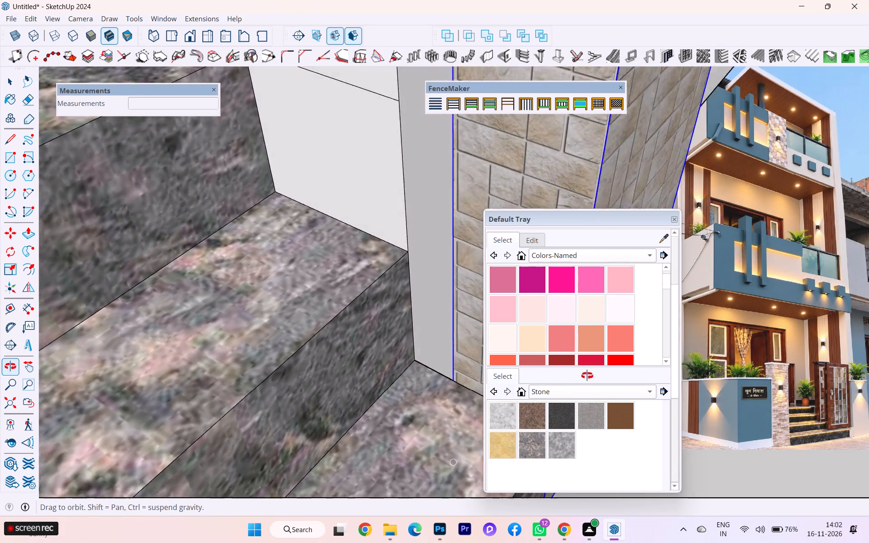
middle_click_drag(587, 376, 595, 371)
scroll(304, 328, "down", 1)
middle_click_drag(304, 329, 266, 352)
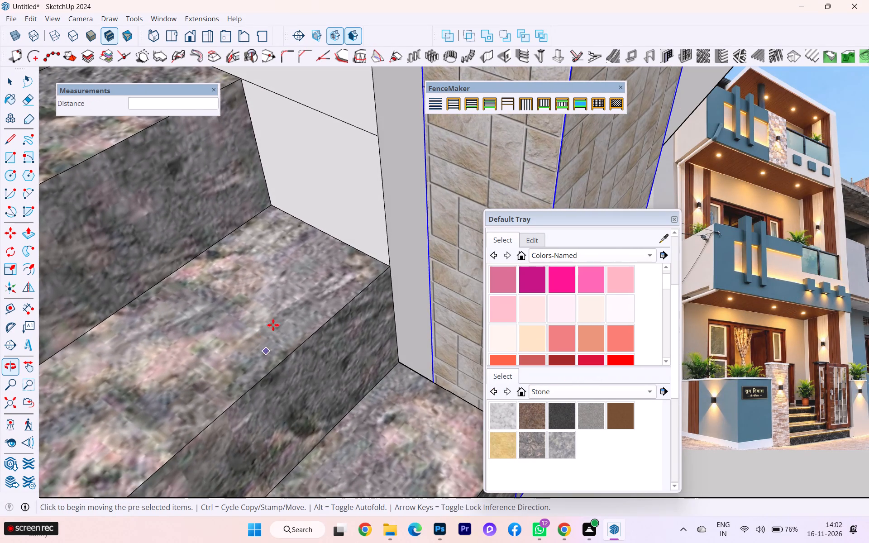
left_click(0, 84)
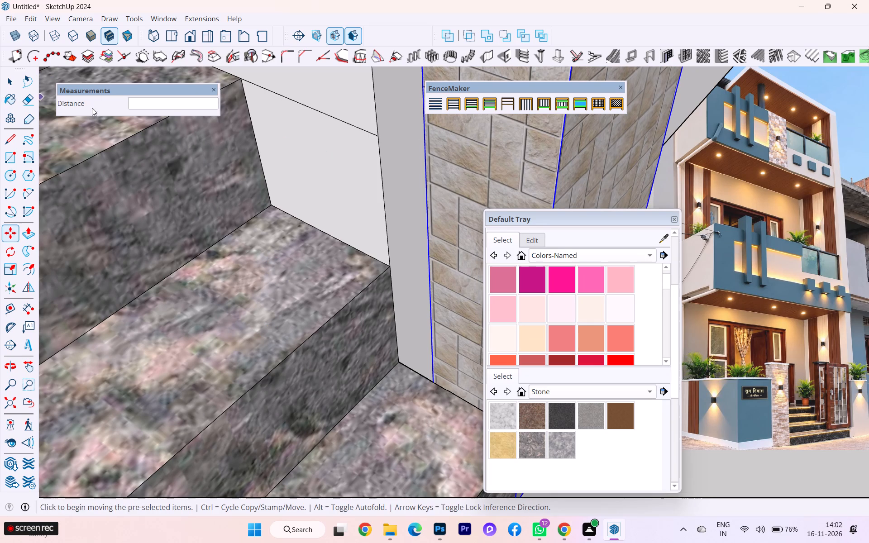
left_click(14, 84)
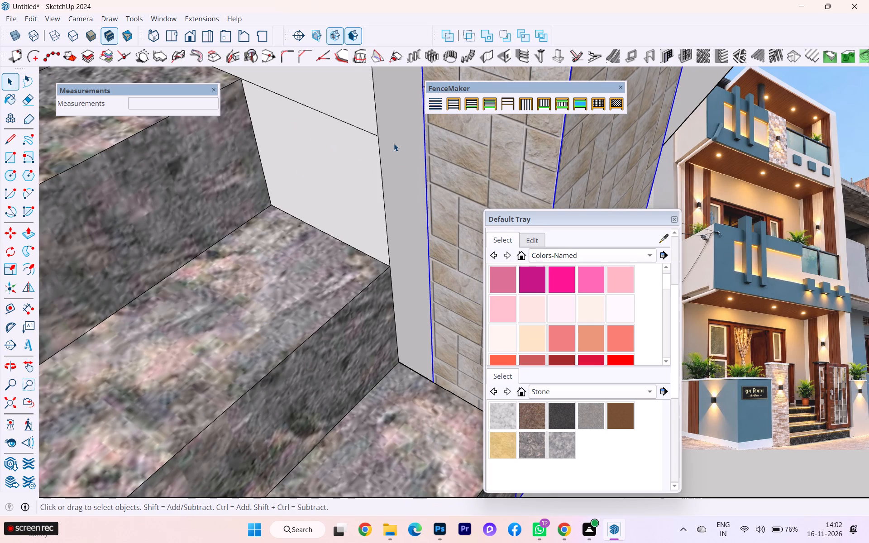
left_click(394, 143)
left_click(419, 175)
left_click(415, 173)
triple_click(406, 163)
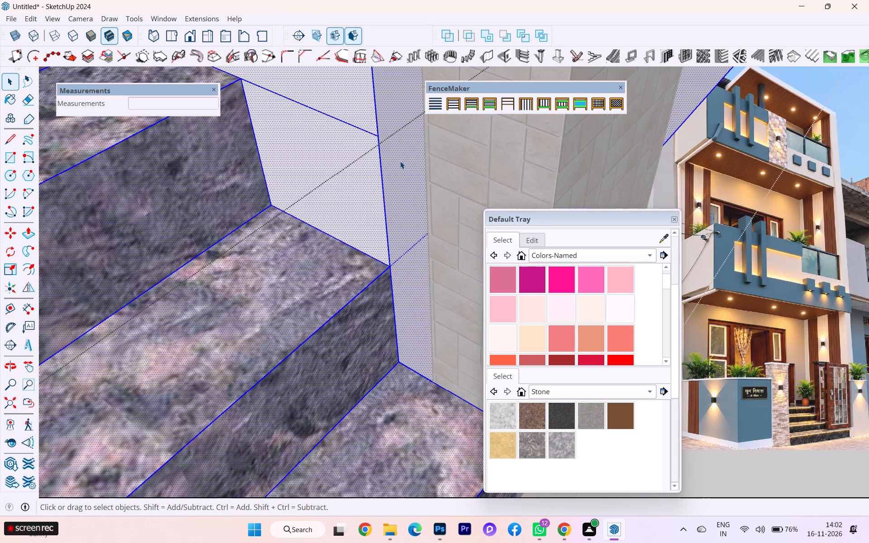
left_click(398, 160)
key("p")
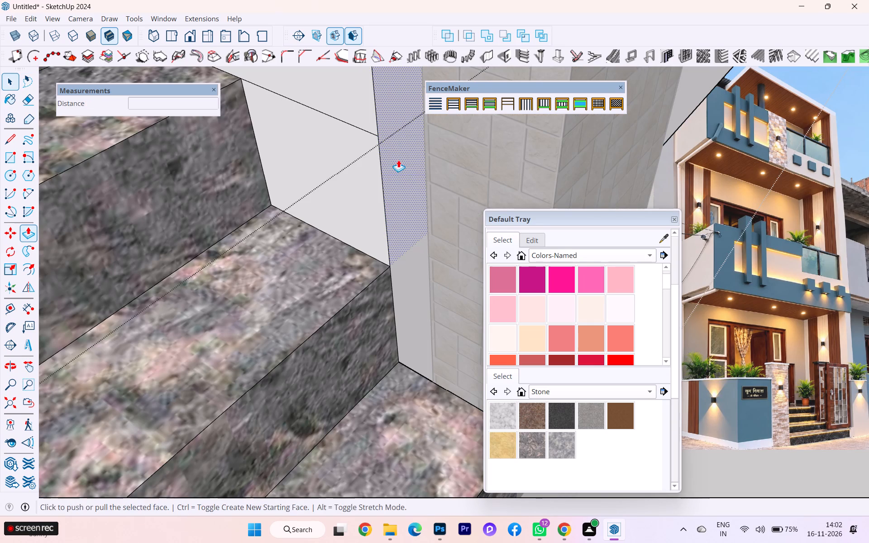
left_click(398, 160)
left_click(427, 152)
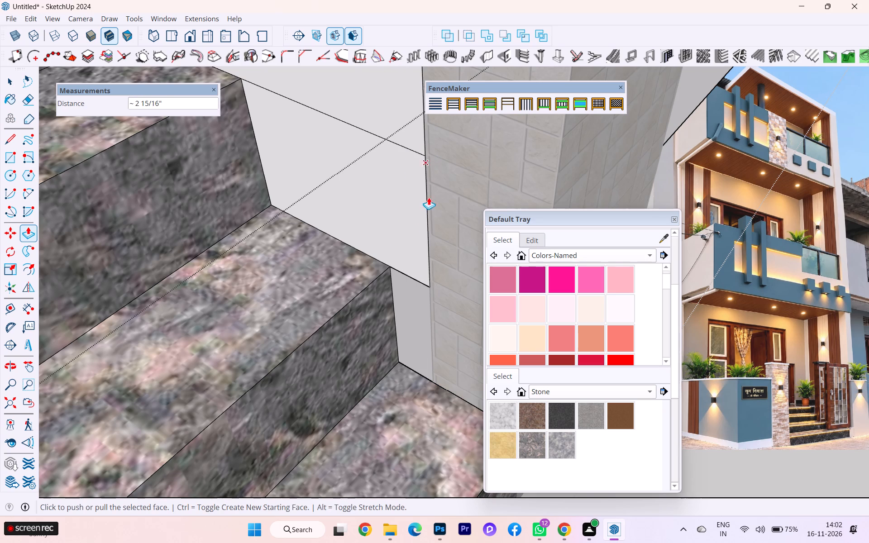
Pull the lower section of the plinth's front face forward about 2 15/16" to line up with the upper section.
left_click(18, 81)
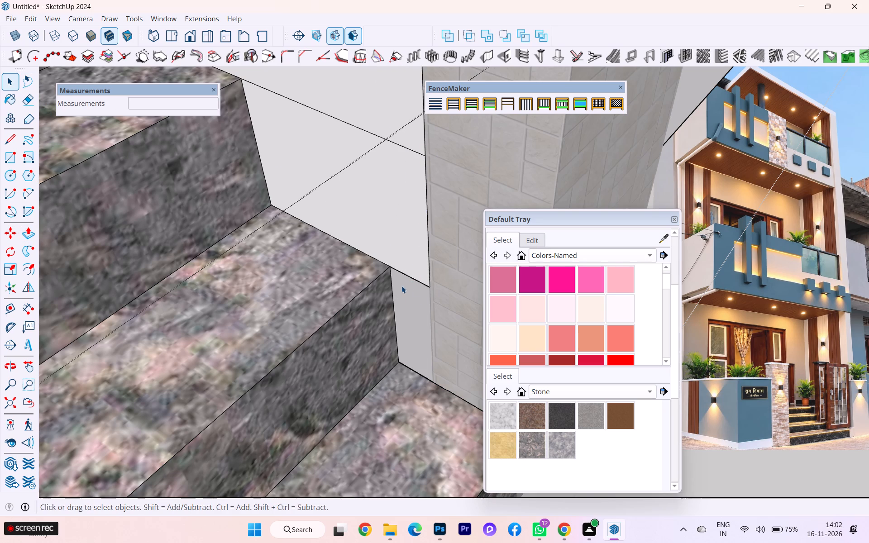
left_click(412, 298)
key("p")
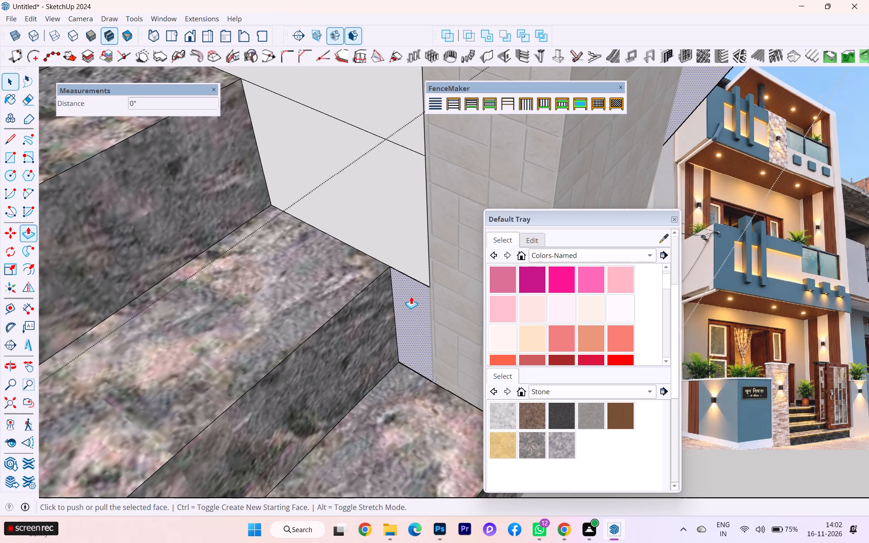
left_click(411, 296)
left_click(458, 316)
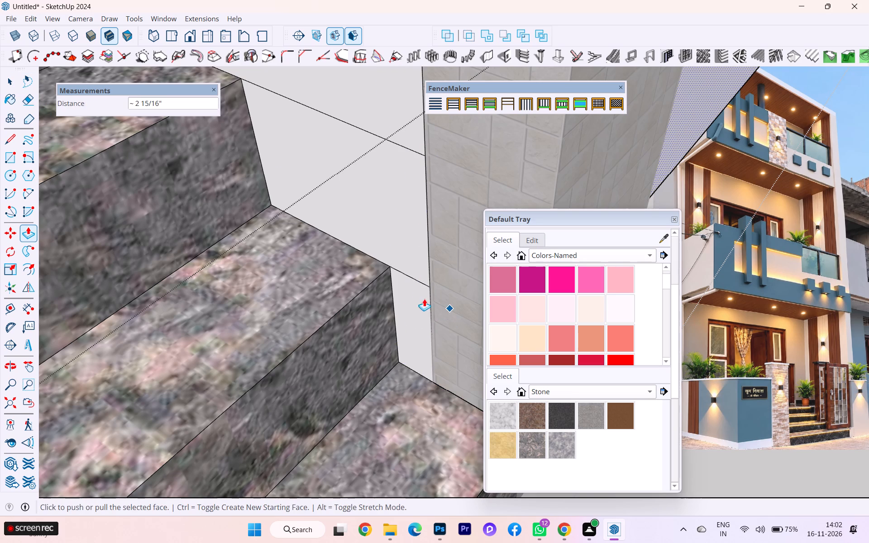
Erase the two leftover edges across the plinth's side face between the steps and the pillar, and close the plinth group.
scroll(393, 277, "down", 2)
scroll(391, 276, "up", 1)
scroll(391, 276, "down", 1)
key("e")
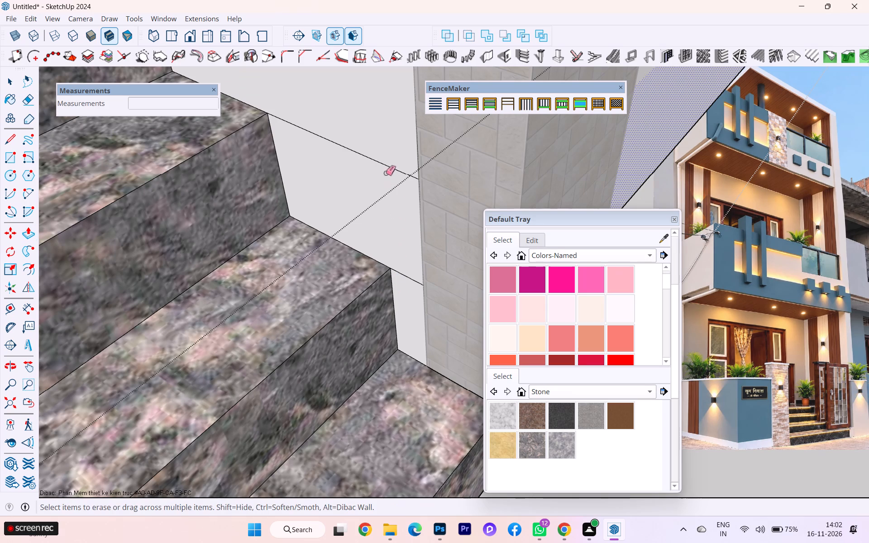
left_click(389, 166)
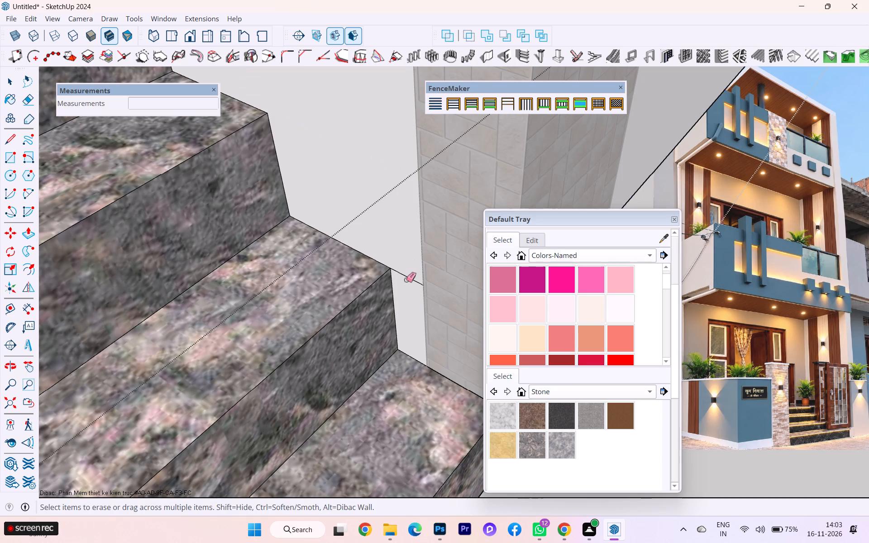
left_click(406, 276)
scroll(414, 295, "down", 7)
scroll(413, 309, "up", 1)
scroll(413, 310, "down", 2)
scroll(413, 312, "up", 1)
scroll(413, 312, "down", 1)
scroll(391, 256, "down", 5)
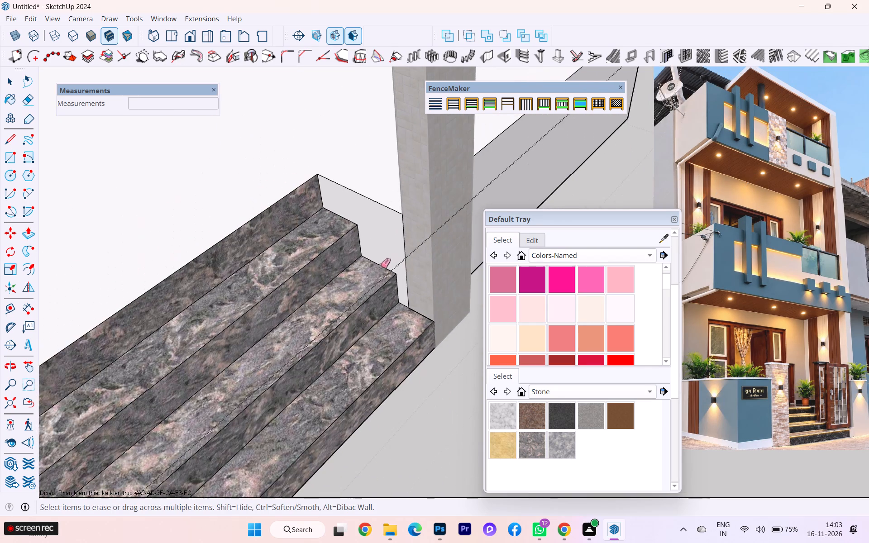
middle_click_drag(376, 272, 153, 311)
scroll(330, 233, "down", 2)
middle_click_drag(358, 254, 100, 258)
scroll(177, 220, "down", 5)
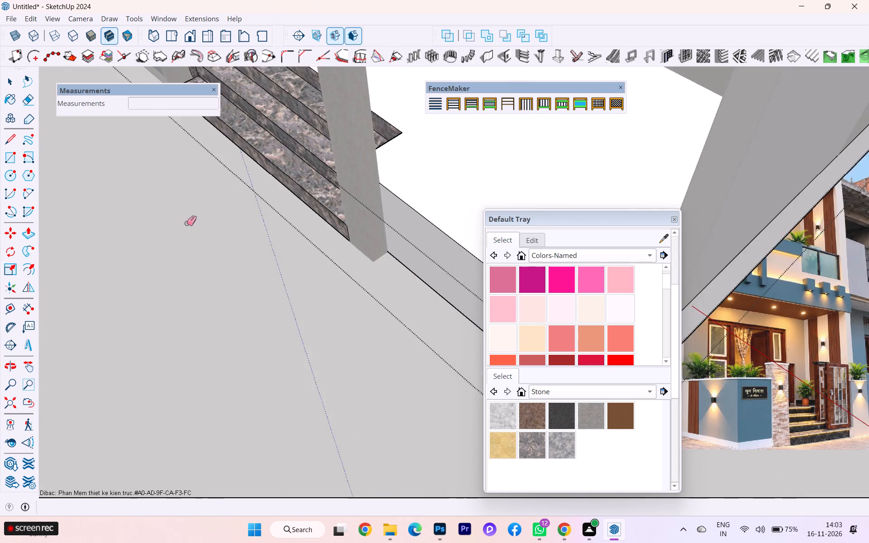
left_click(6, 85)
left_click(177, 196)
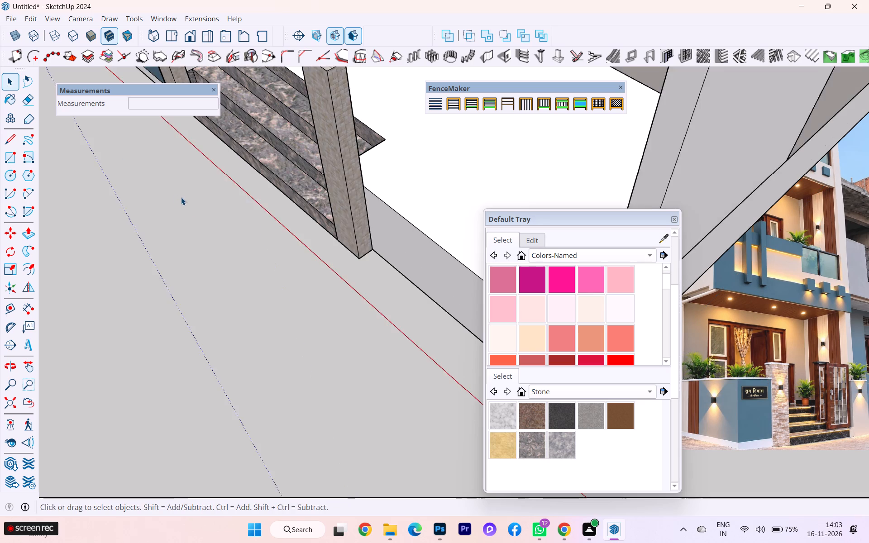
Examine the steps, both stone pillars and the plinth front from several angles.
scroll(229, 228, "down", 5)
middle_click_drag(259, 223, 318, 121)
scroll(323, 193, "up", 3)
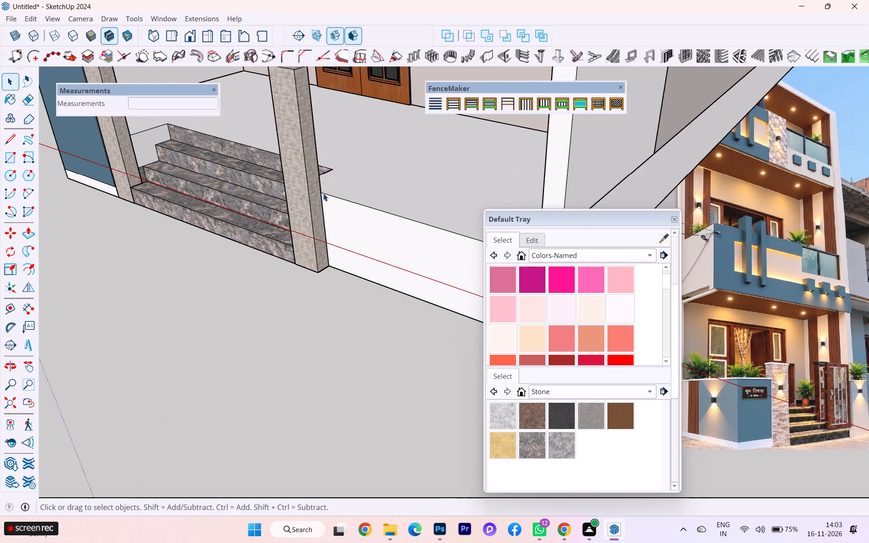
scroll(285, 213, "down", 2)
middle_click_drag(225, 218, 166, 213)
scroll(349, 205, "up", 4)
scroll(360, 239, "down", 1)
scroll(234, 285, "down", 1)
middle_click_drag(234, 285, 339, 274)
scroll(274, 271, "down", 6)
middle_click_drag(142, 281, 239, 271)
scroll(235, 272, "down", 4)
scroll(228, 268, "up", 1)
scroll(228, 268, "down", 1)
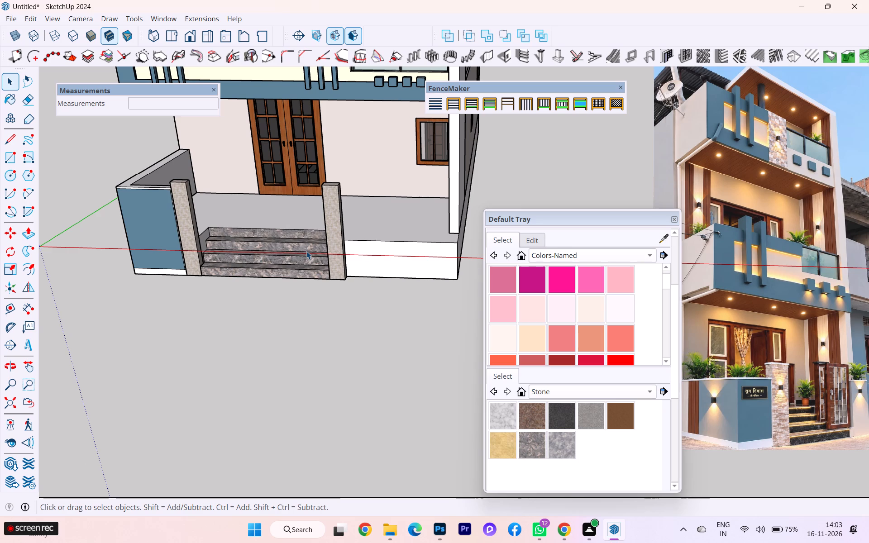
scroll(306, 251, "up", 2)
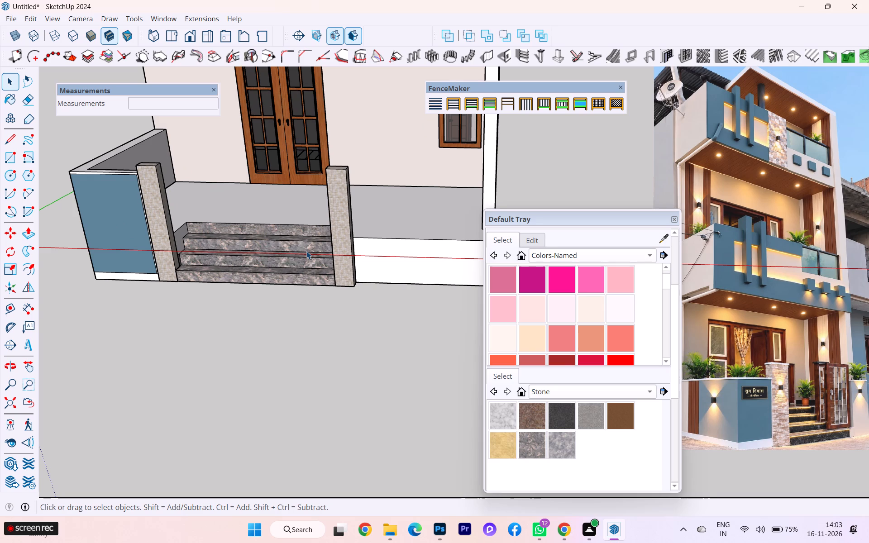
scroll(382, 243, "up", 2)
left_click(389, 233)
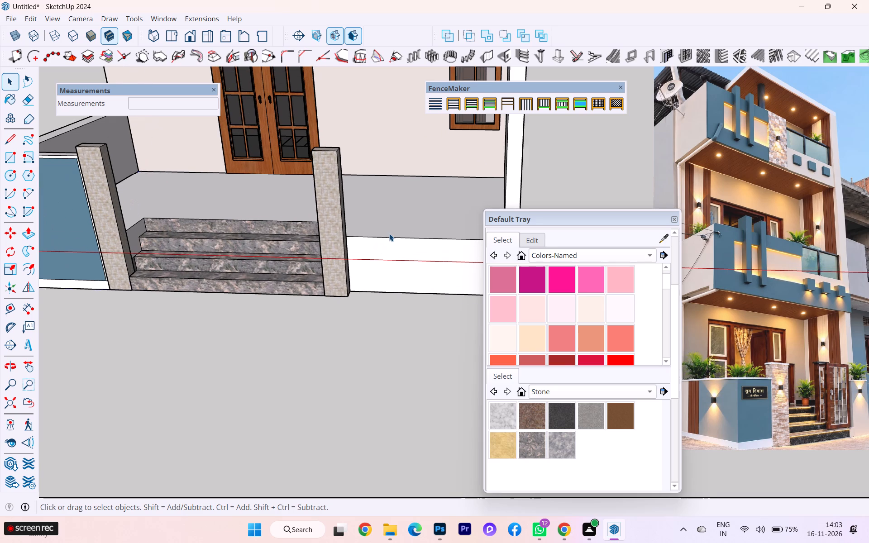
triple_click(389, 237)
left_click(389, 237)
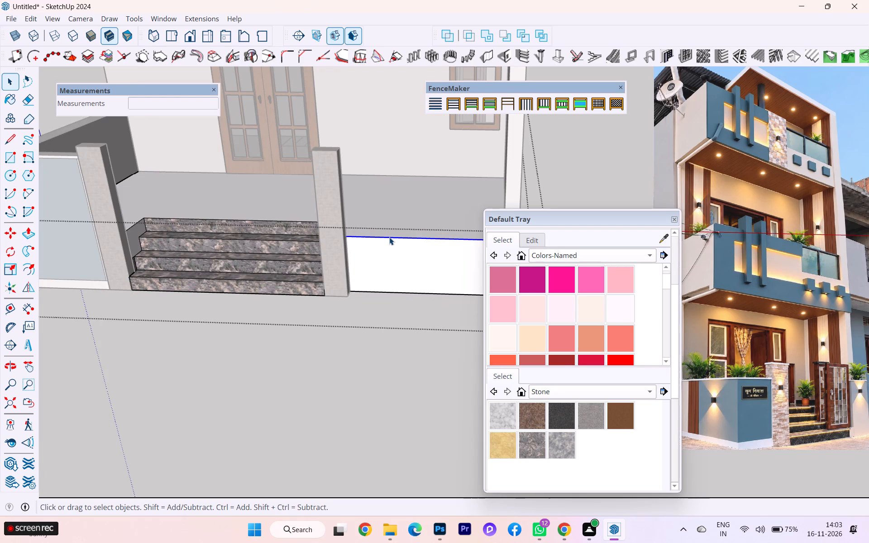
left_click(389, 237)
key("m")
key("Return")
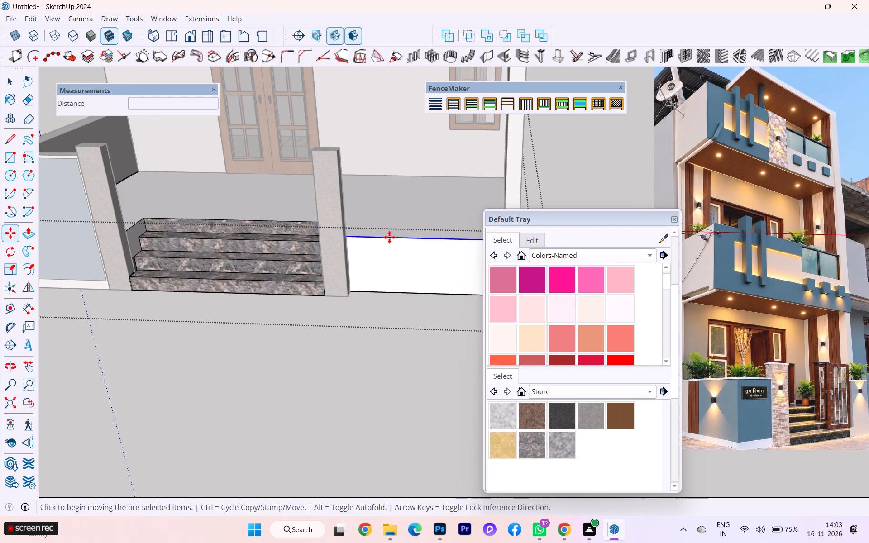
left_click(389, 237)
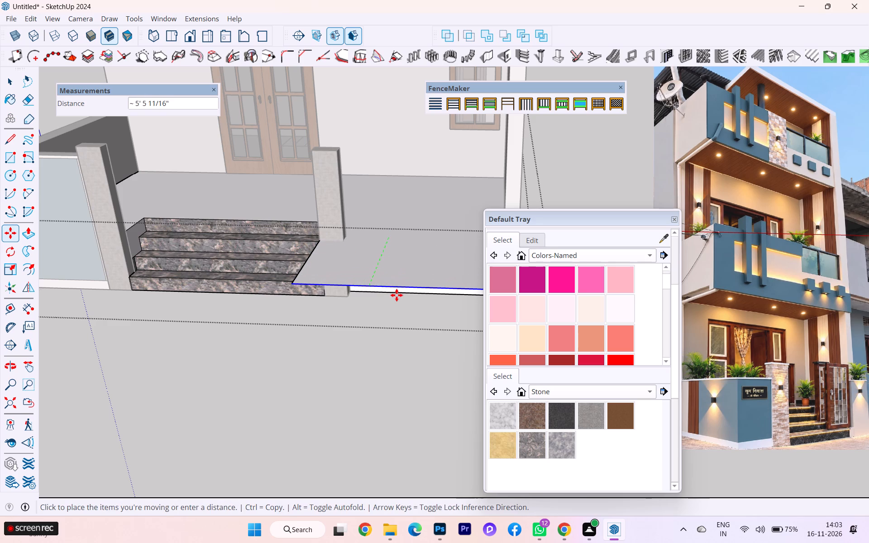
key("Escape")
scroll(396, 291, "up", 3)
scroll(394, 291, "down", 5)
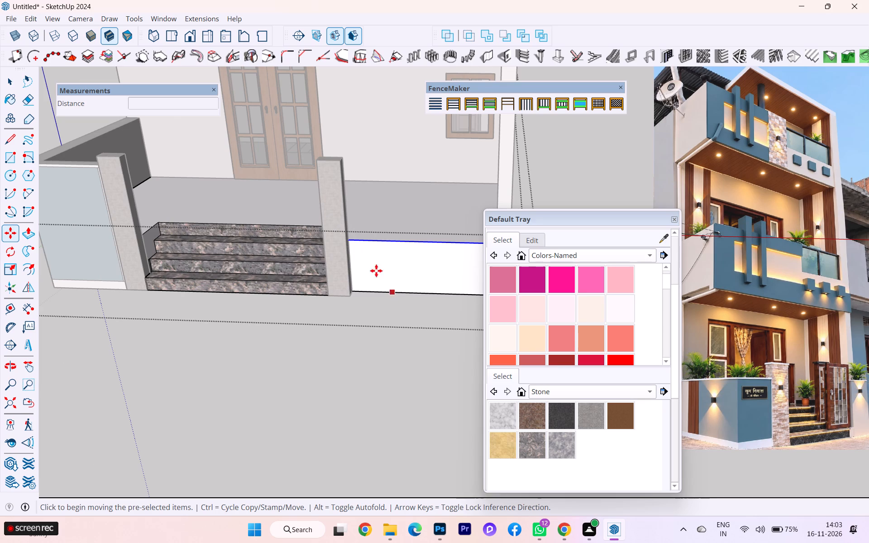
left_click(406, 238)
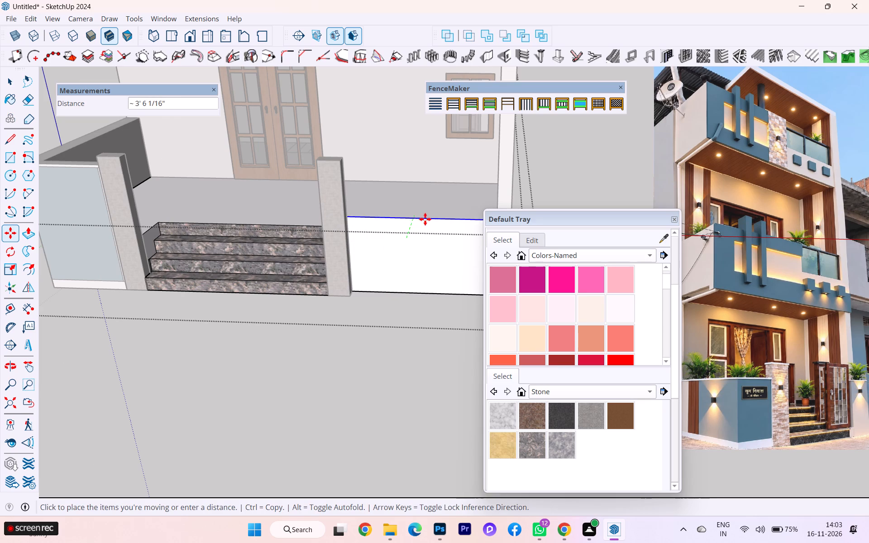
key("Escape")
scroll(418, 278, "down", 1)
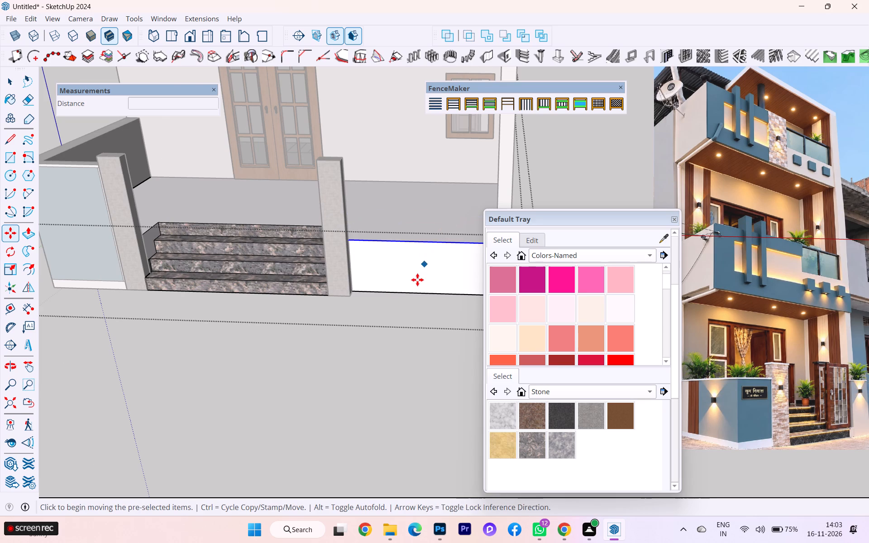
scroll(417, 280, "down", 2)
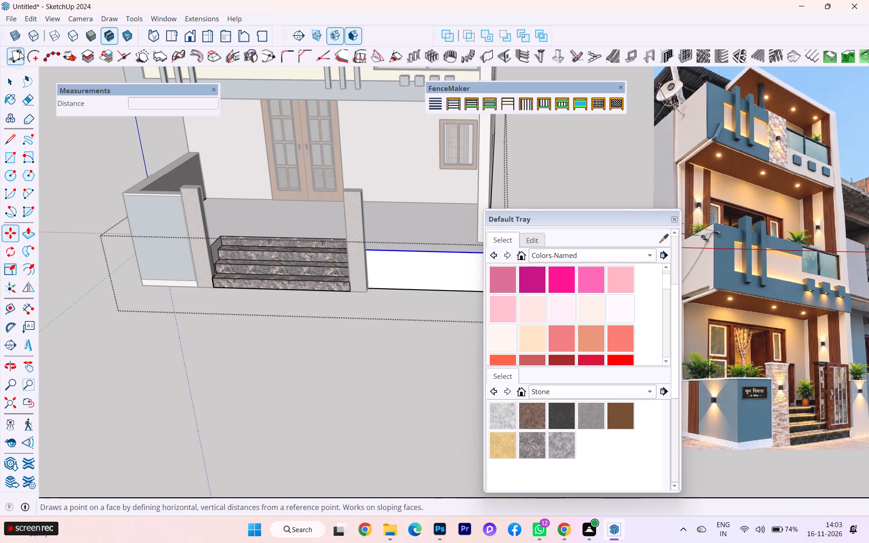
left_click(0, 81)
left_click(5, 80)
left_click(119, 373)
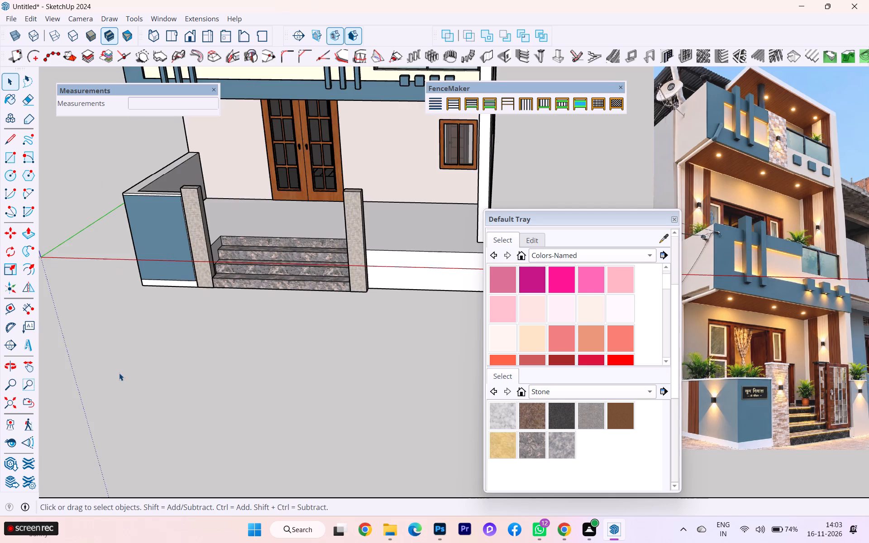
Examine the entrance front, then how the stone pillar beside the blue wall meets the wall and steps.
scroll(144, 321, "down", 2)
scroll(144, 321, "up", 3)
scroll(144, 321, "down", 3)
scroll(214, 325, "down", 1)
middle_click_drag(224, 326, 299, 300)
scroll(416, 256, "up", 3)
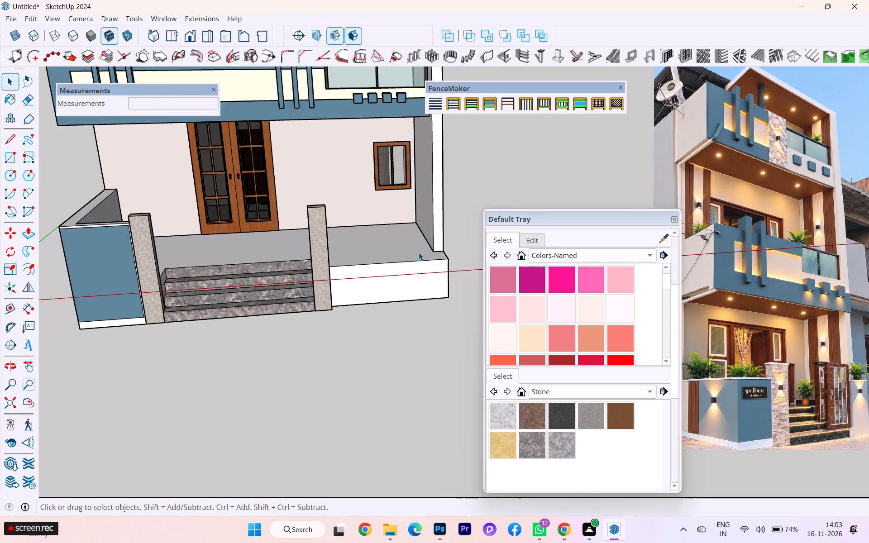
scroll(419, 252, "up", 2)
scroll(419, 252, "down", 1)
scroll(420, 252, "up", 2)
scroll(424, 254, "down", 6)
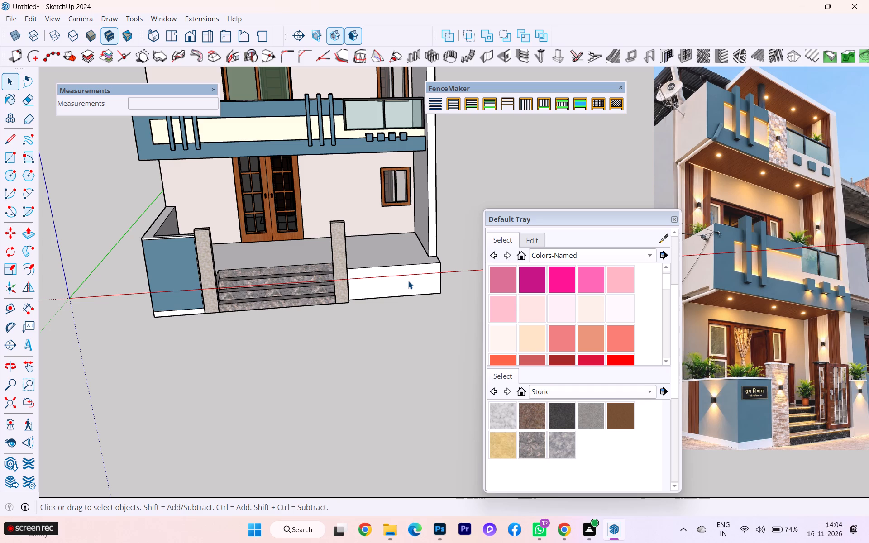
scroll(478, 395, "up", 2)
scroll(547, 335, "up", 1)
scroll(296, 194, "up", 2)
scroll(224, 214, "down", 1)
middle_click_drag(226, 266, 233, 315)
scroll(165, 308, "up", 2)
scroll(164, 308, "down", 2)
scroll(163, 309, "up", 2)
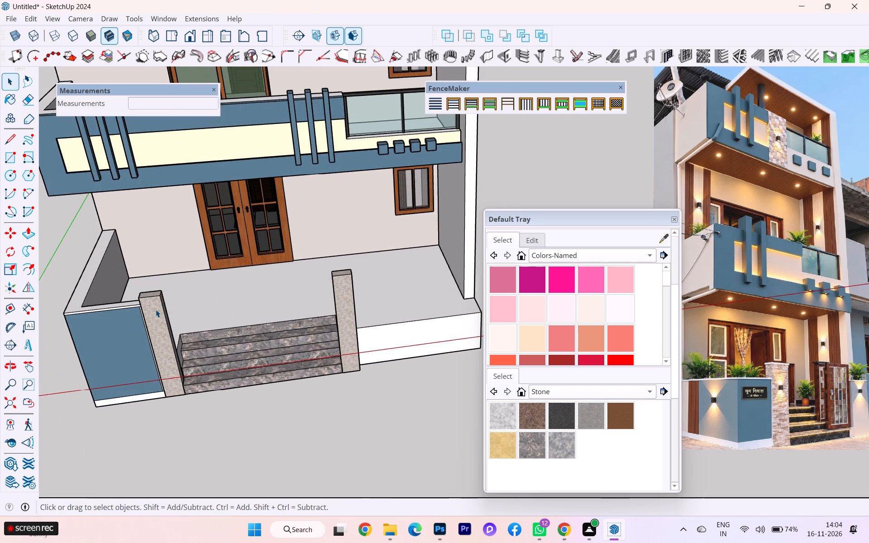
scroll(156, 310, "up", 3)
scroll(125, 279, "up", 6)
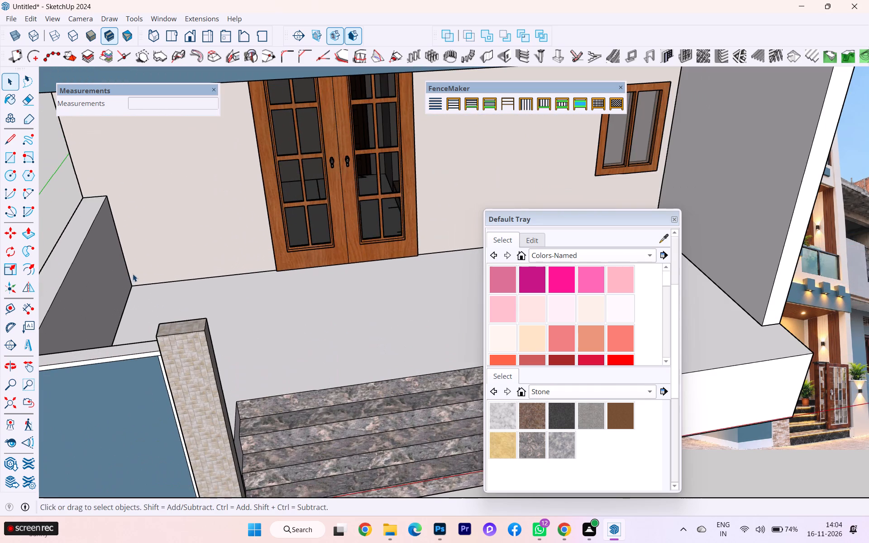
scroll(145, 291, "down", 1)
middle_click_drag(168, 316, 186, 336)
scroll(186, 337, "up", 1)
scroll(204, 404, "up", 9)
scroll(232, 400, "down", 1)
middle_click_drag(233, 397, 277, 393)
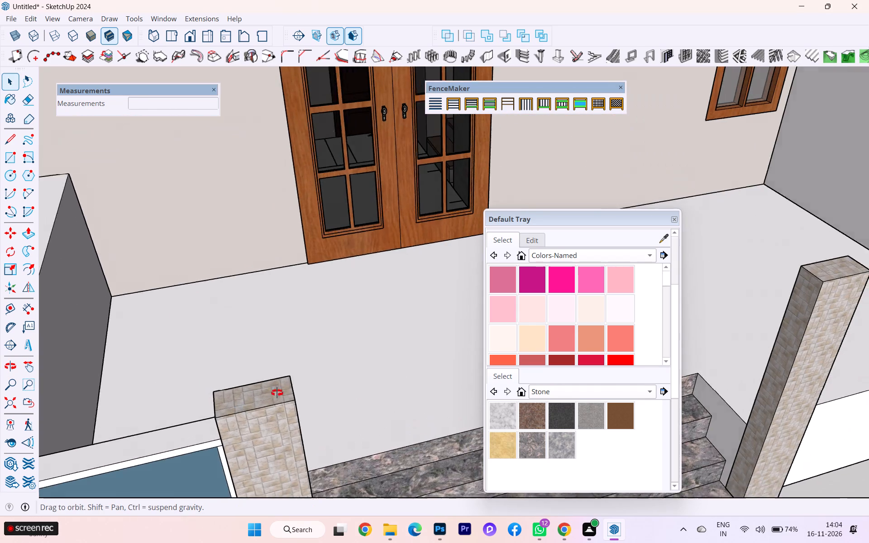
middle_click_drag(277, 393, 420, 354)
middle_click_drag(393, 348, 359, 337)
scroll(358, 351, "up", 9)
scroll(358, 357, "down", 2)
scroll(358, 357, "up", 1)
scroll(358, 357, "down", 3)
scroll(358, 357, "up", 3)
scroll(188, 275, "down", 11)
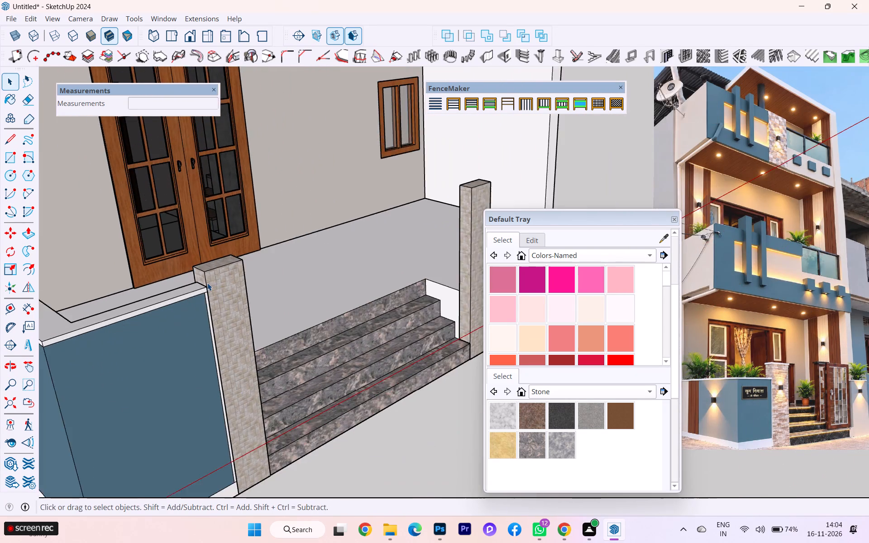
Open the stone pillar group beside the blue wall and pull its front face forward 15/16", plus a further 2".
scroll(209, 282, "down", 3)
scroll(264, 405, "up", 4)
double_click(238, 410)
left_click(210, 372)
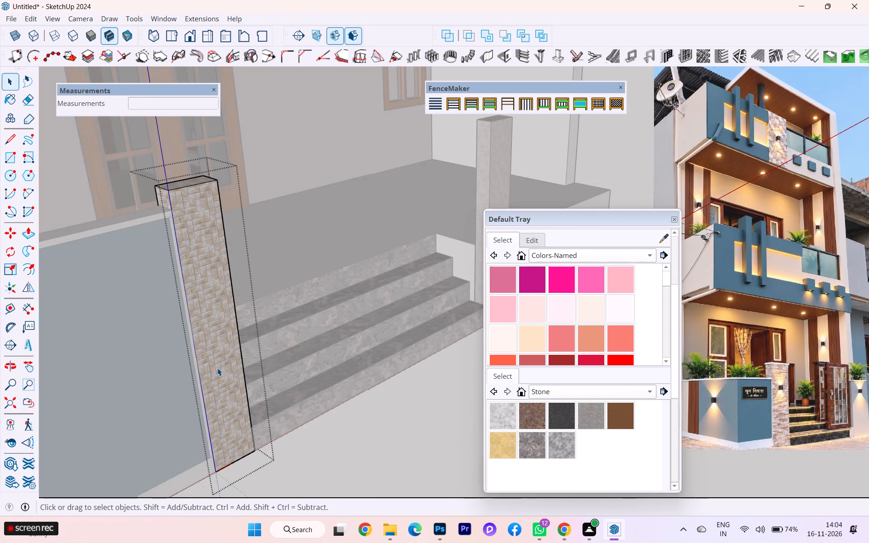
key("p")
key("Return")
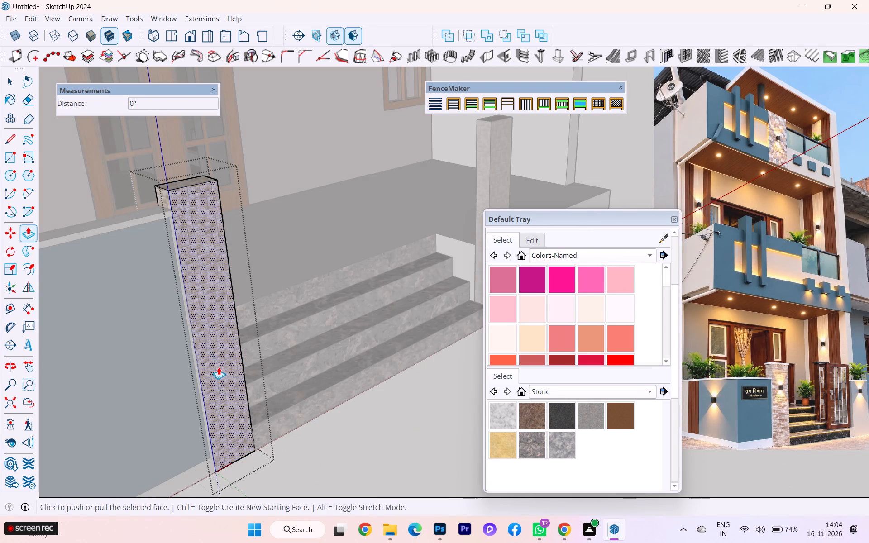
left_click(219, 367)
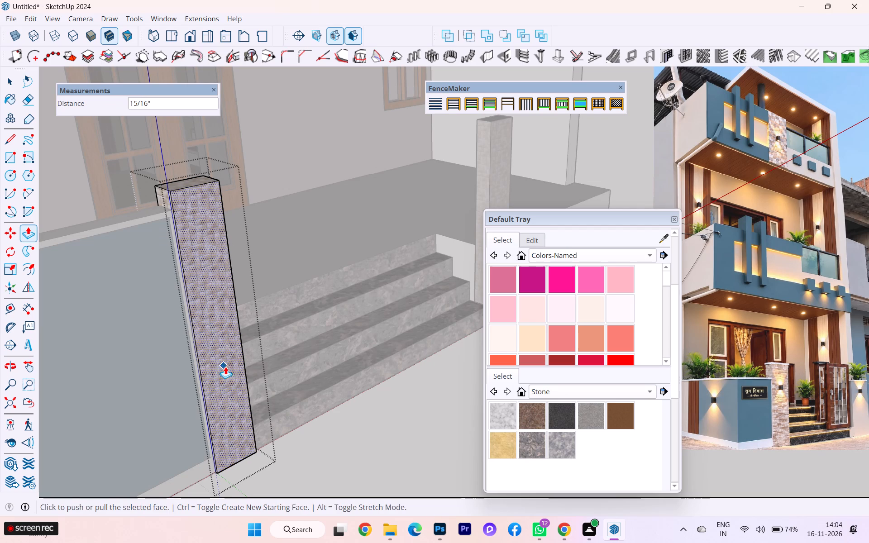
left_click(218, 356)
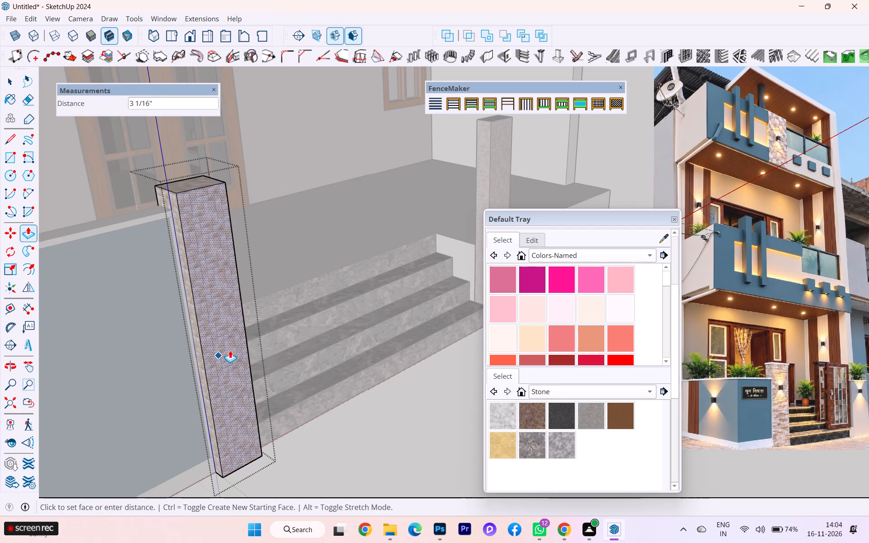
key("2")
key("Return")
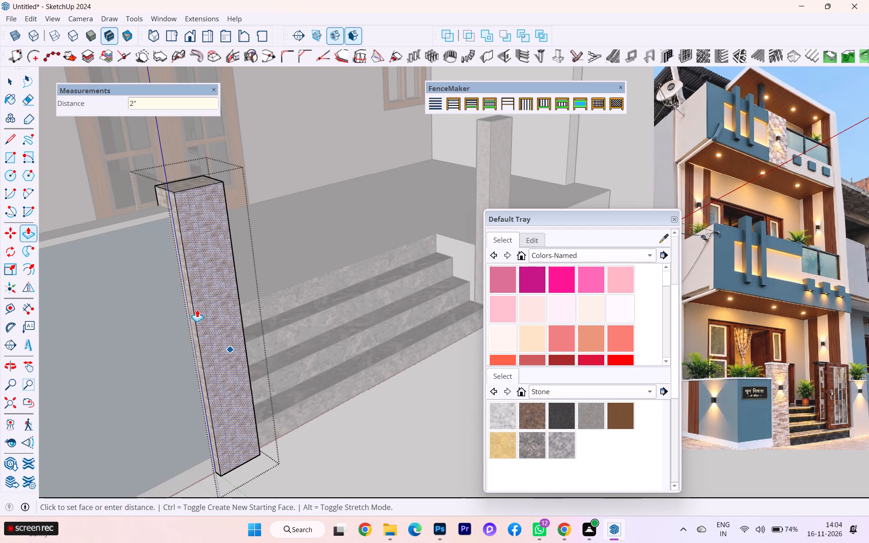
left_click(7, 81)
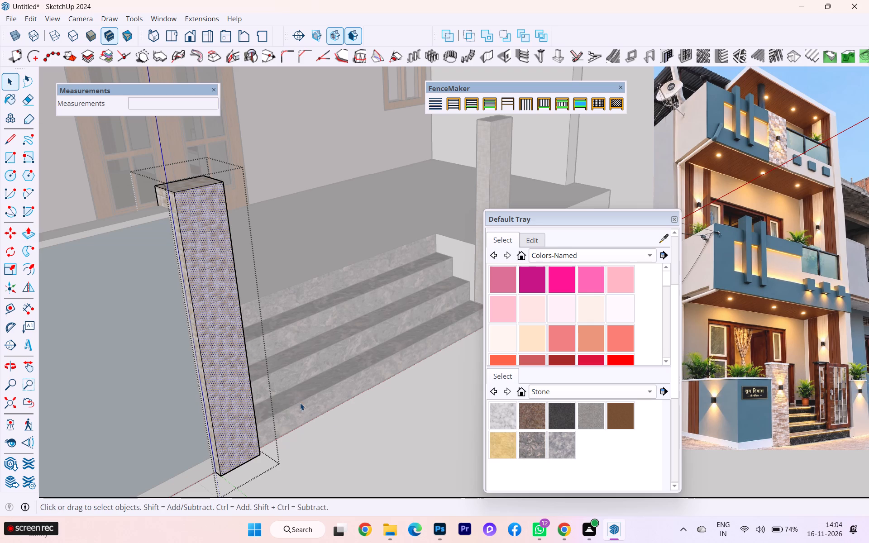
left_click(337, 437)
Open the stone pillar group on the plinth side of the steps and pull its front face forward 2 15/16", flush with the other pillar.
scroll(331, 405, "down", 1)
middle_click_drag(309, 419, 120, 443)
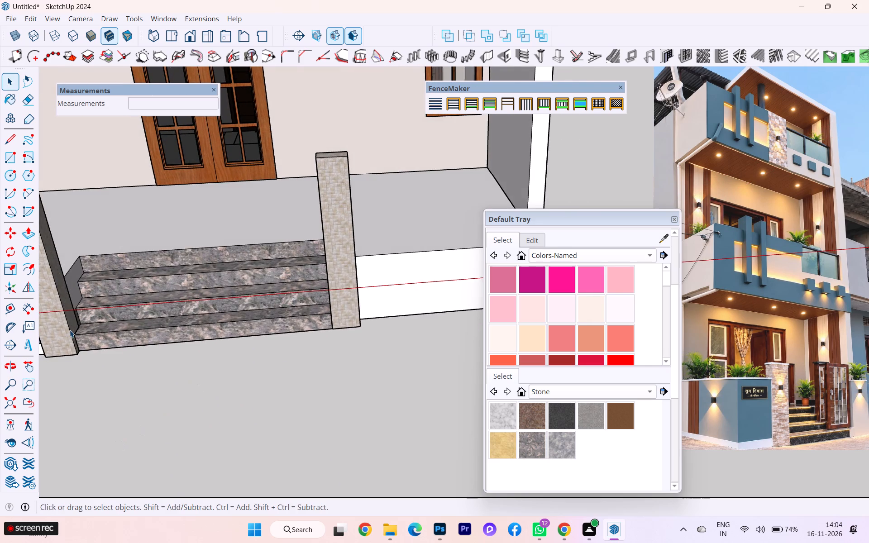
scroll(70, 330, "up", 6)
scroll(76, 325, "down", 6)
scroll(105, 334, "up", 2)
scroll(122, 335, "down", 2)
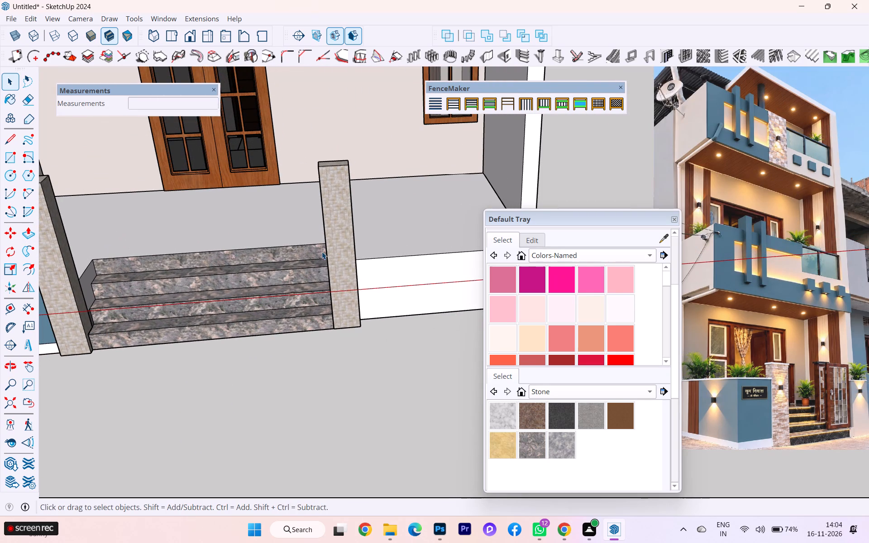
double_click(337, 241)
left_click(339, 235)
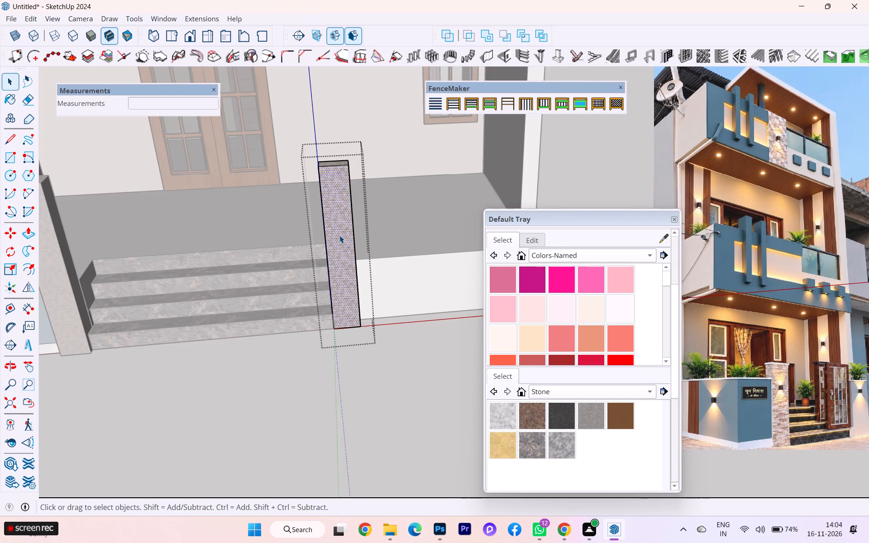
key("p")
key("Return")
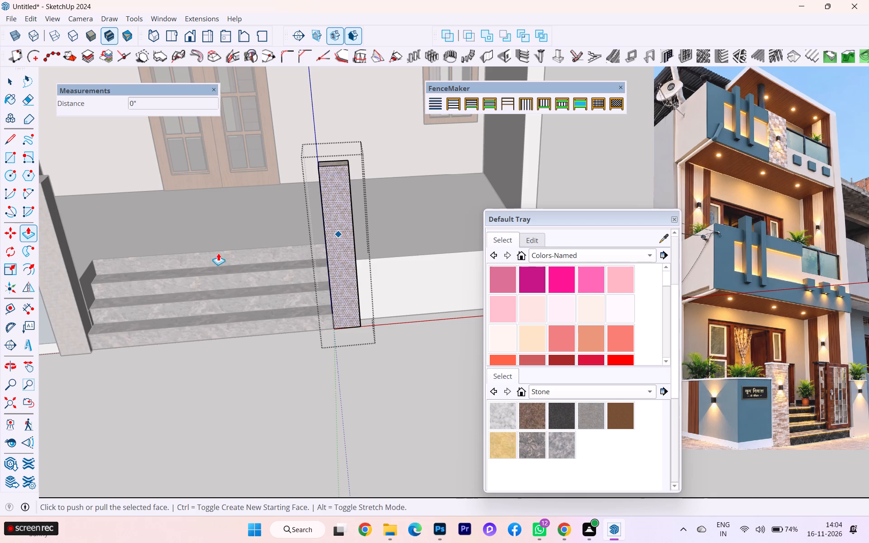
left_click(341, 208)
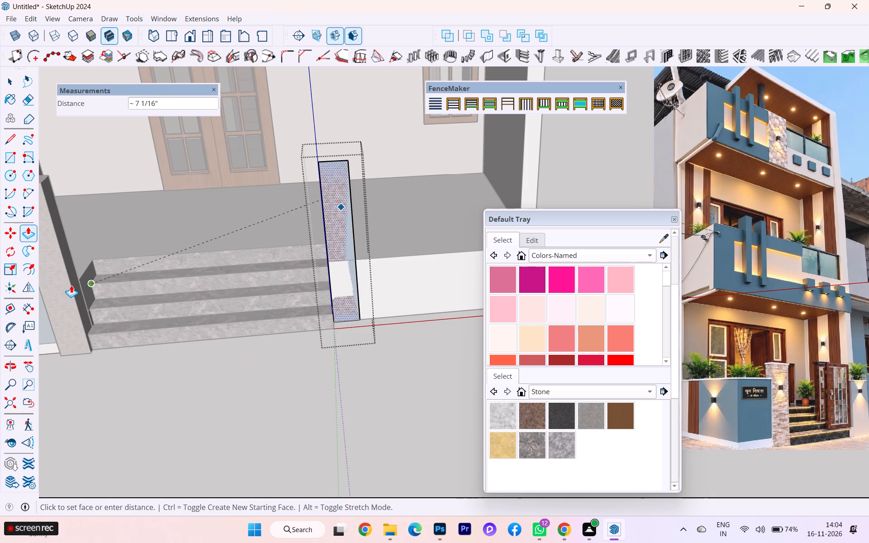
left_click(59, 285)
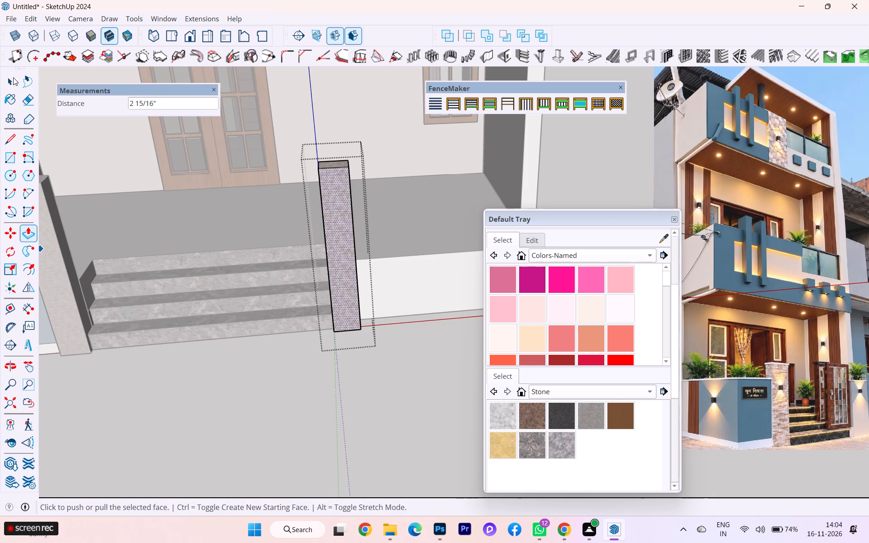
left_click(12, 81)
left_click(329, 342)
left_click(270, 378)
Examine the deepened pillars against the steps, plinth and blue side wall from the front and the wall's corner.
scroll(339, 315, "down", 7)
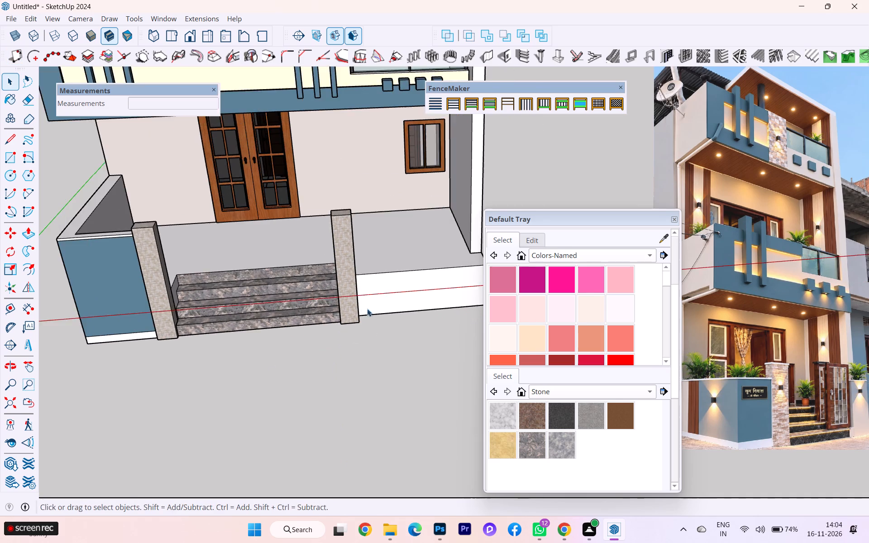
middle_click_drag(372, 321, 362, 381)
scroll(146, 337, "down", 1)
scroll(146, 337, "up", 2)
scroll(146, 337, "down", 1)
scroll(146, 337, "up", 7)
scroll(138, 307, "down", 2)
scroll(138, 307, "up", 3)
scroll(137, 307, "down", 1)
scroll(137, 307, "up", 2)
scroll(137, 307, "down", 1)
scroll(137, 307, "up", 1)
scroll(138, 310, "down", 1)
middle_click_drag(148, 315, 184, 322)
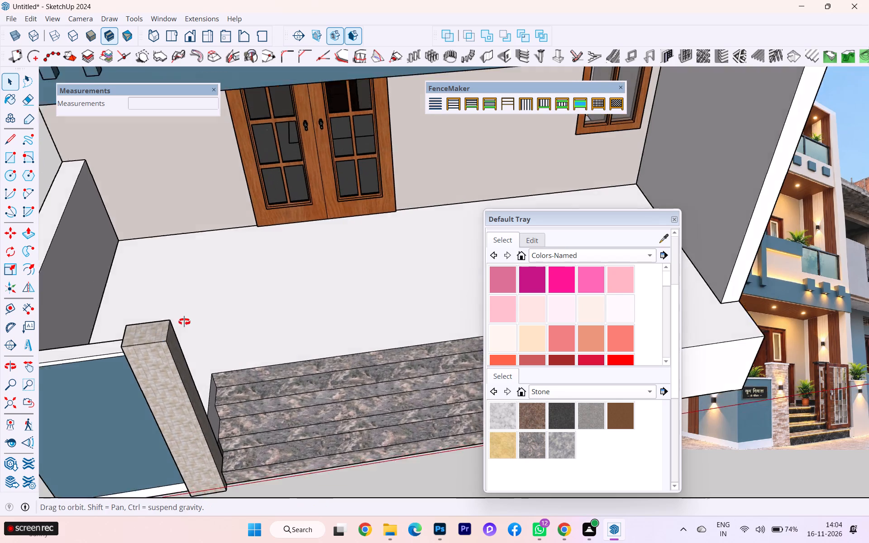
middle_click_drag(184, 322, 264, 317)
scroll(307, 344, "up", 3)
scroll(320, 374, "down", 1)
scroll(321, 377, "up", 1)
scroll(308, 371, "down", 1)
scroll(307, 370, "up", 1)
scroll(307, 370, "down", 4)
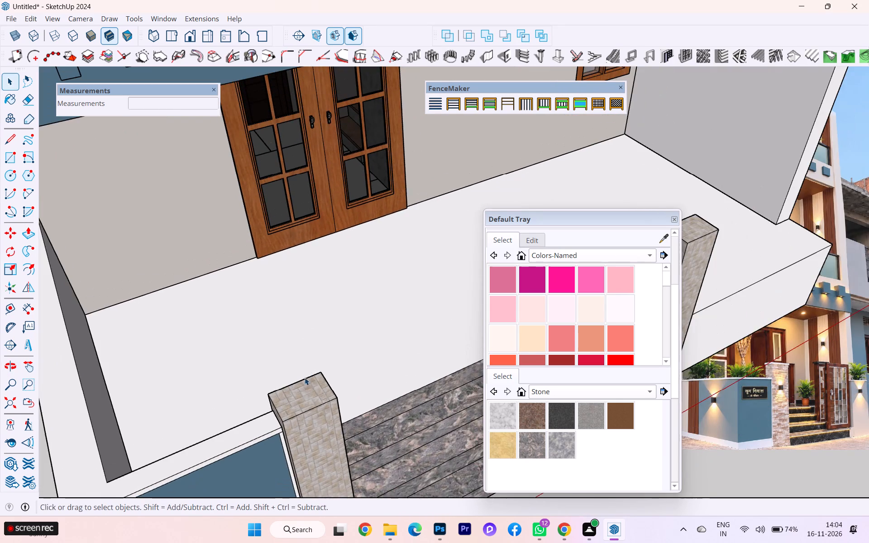
middle_click_drag(317, 392, 436, 361)
scroll(353, 325, "down", 5)
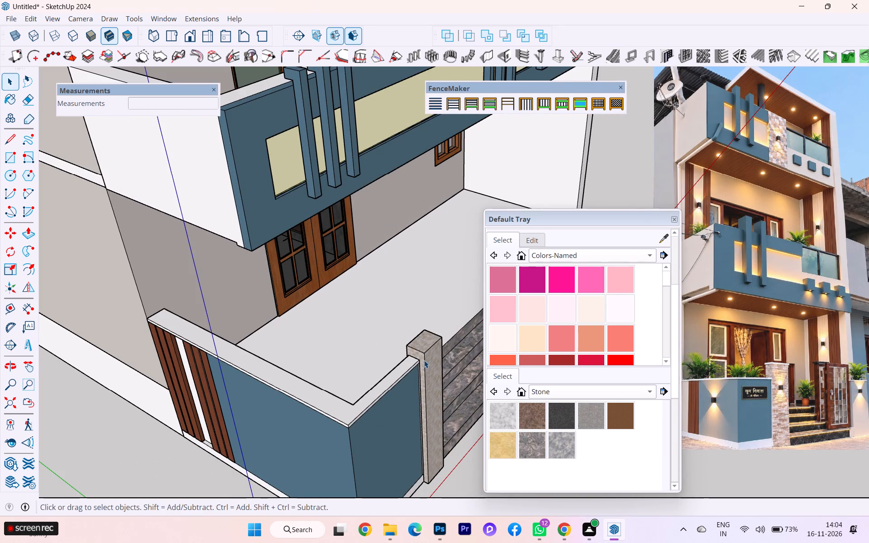
Copy the top face of the stone pillar beside the blue wall and paste it in place outside the pillar group.
middle_click_drag(282, 368, 204, 382)
middle_click_drag(323, 361, 149, 371)
scroll(129, 306, "up", 2)
scroll(144, 330, "down", 1)
middle_click_drag(153, 349, 177, 392)
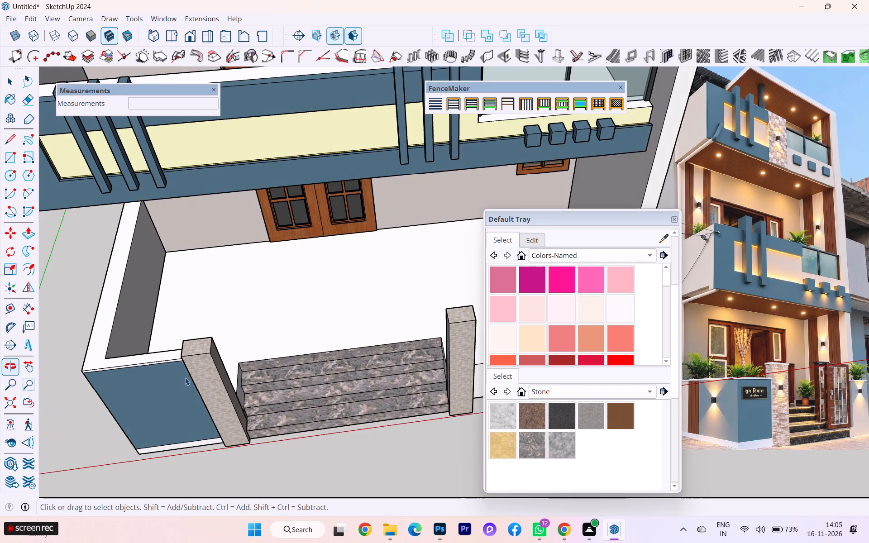
scroll(203, 351, "up", 5)
scroll(203, 351, "down", 2)
scroll(203, 351, "up", 1)
double_click(203, 347)
left_click(200, 346)
double_click(199, 350)
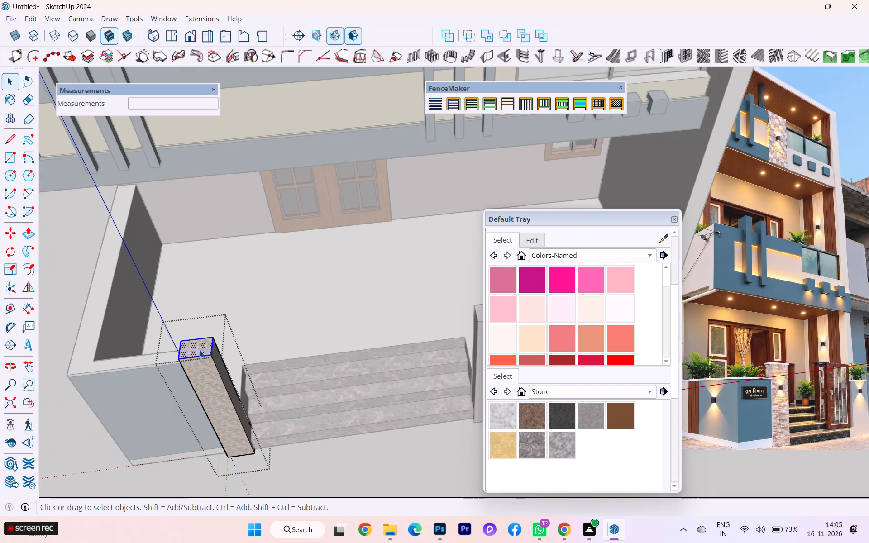
key("ctrl+c")
left_click(319, 474)
scroll(369, 400, "down", 4)
scroll(369, 400, "up", 1)
scroll(369, 400, "down", 1)
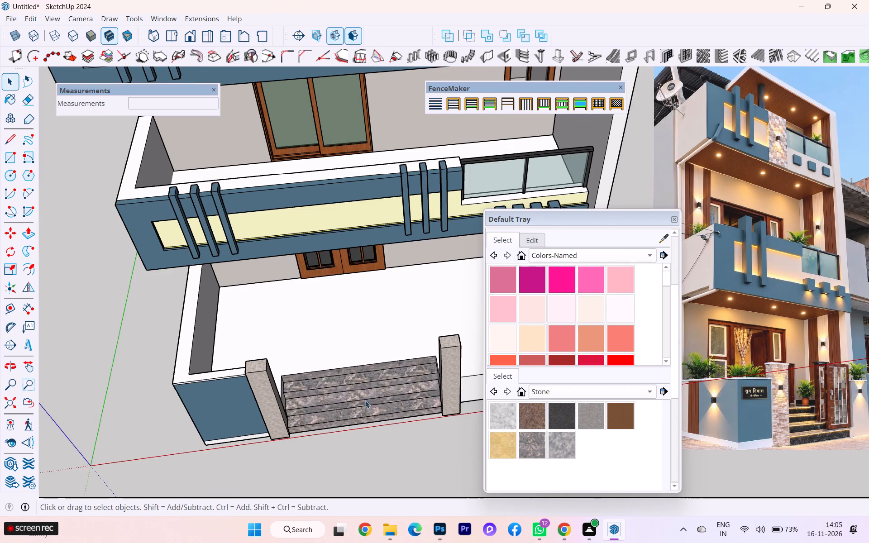
left_click(27, 20)
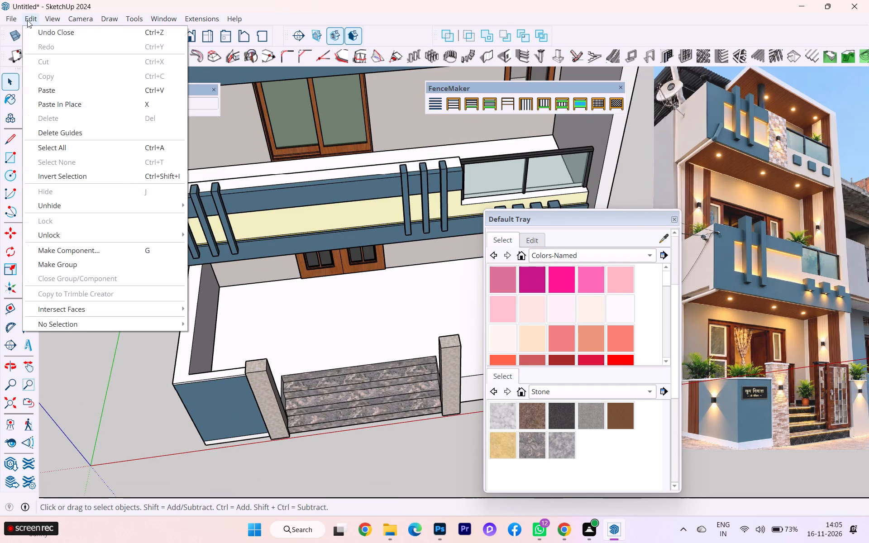
left_click(76, 109)
Make the pasted pillar-top face a separate group.
scroll(257, 344, "up", 6)
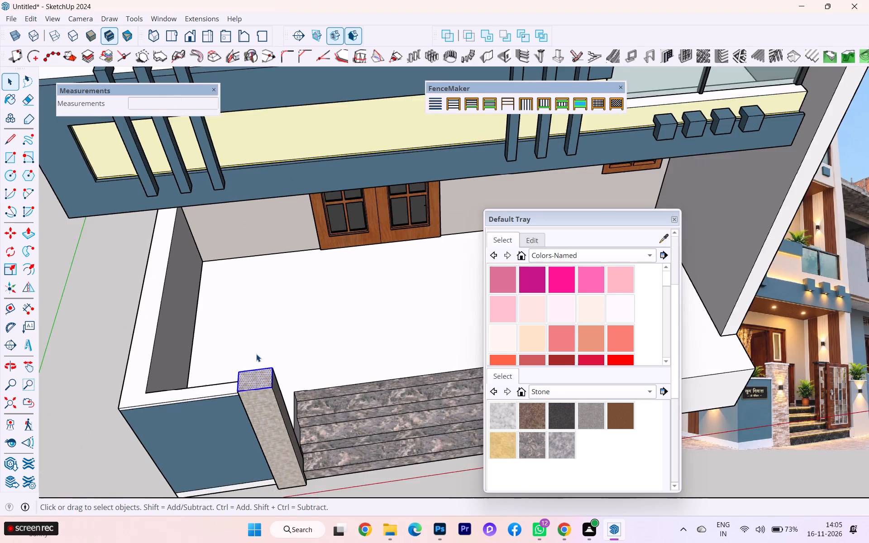
scroll(256, 354, "up", 4)
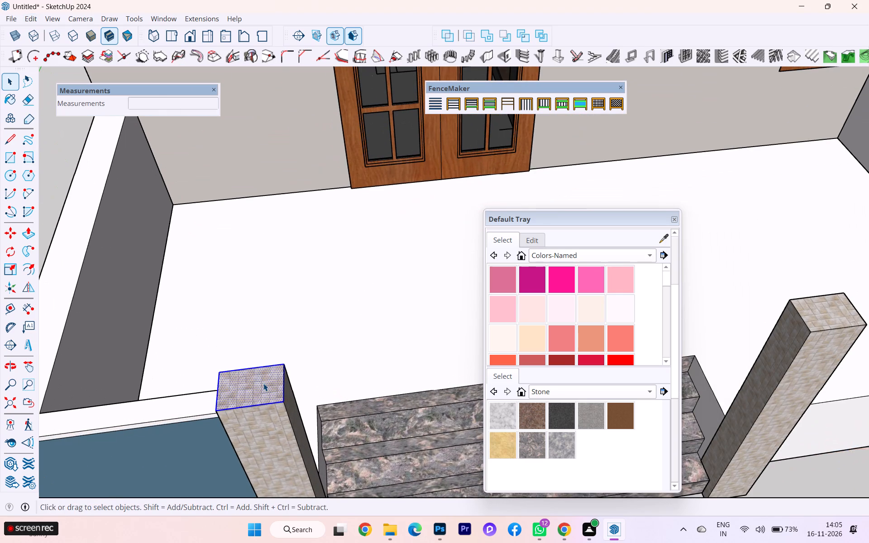
right_click(263, 383)
left_click(322, 107)
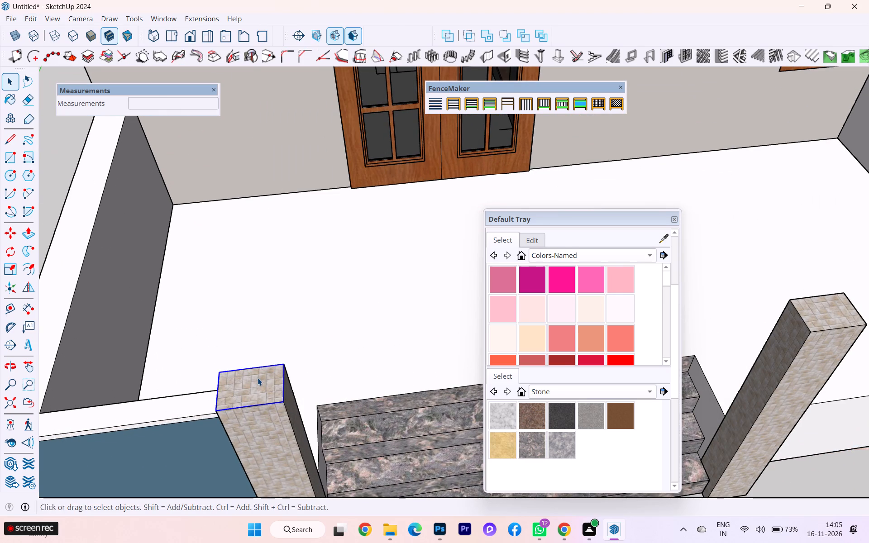
Open the new group and pull its face up about 1 9/16" as a cap slab on the pillar.
triple_click(258, 378)
key("p")
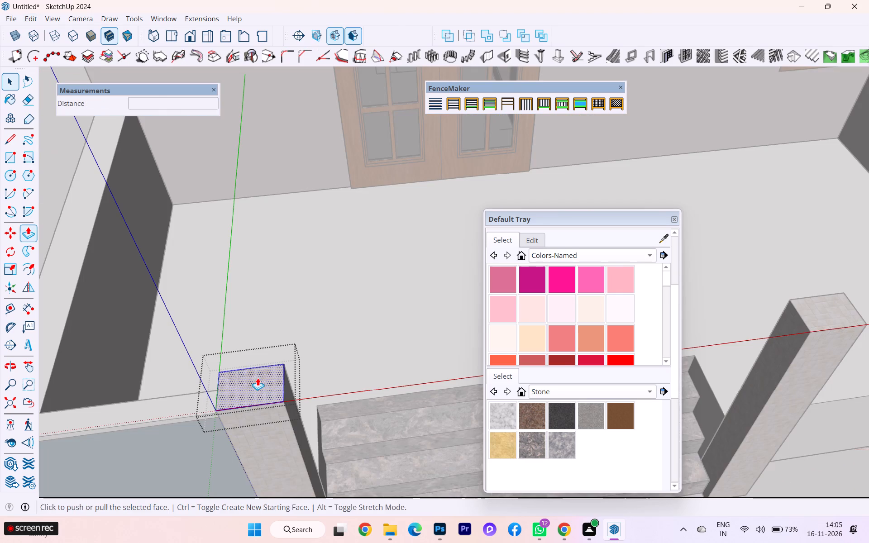
key("Return")
left_click(258, 378)
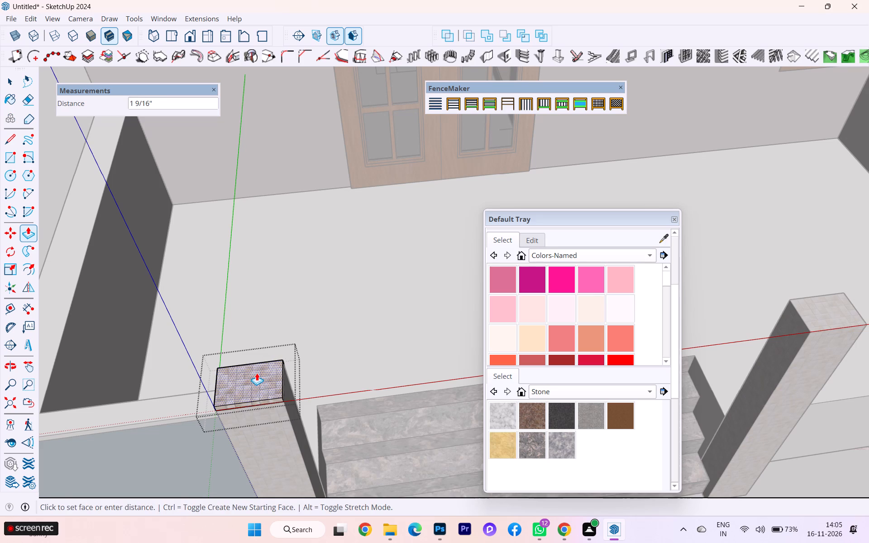
left_click(257, 373)
Paint the cap's top and front faces with the near-white swatch from Colors-Named.
left_click(616, 309)
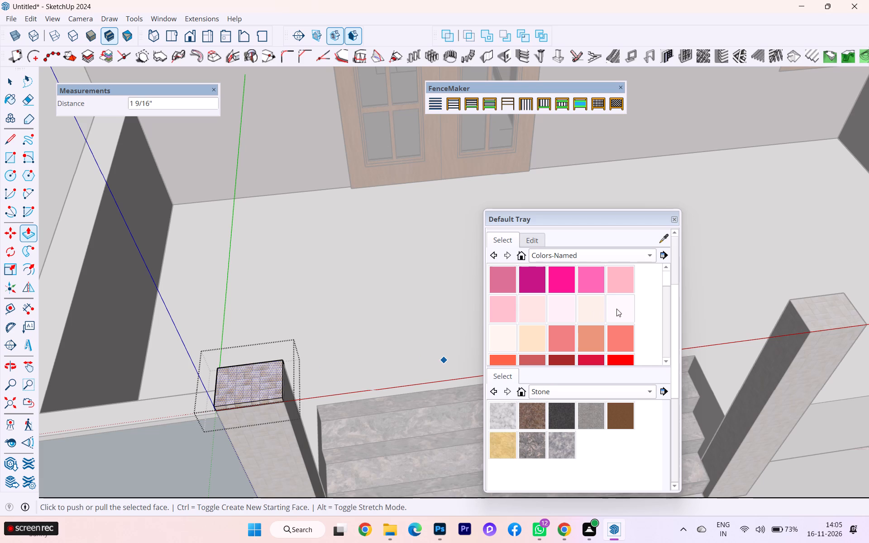
left_click(248, 379)
scroll(257, 405, "up", 3)
scroll(257, 405, "down", 3)
scroll(257, 405, "up", 1)
scroll(257, 405, "down", 1)
scroll(257, 405, "up", 1)
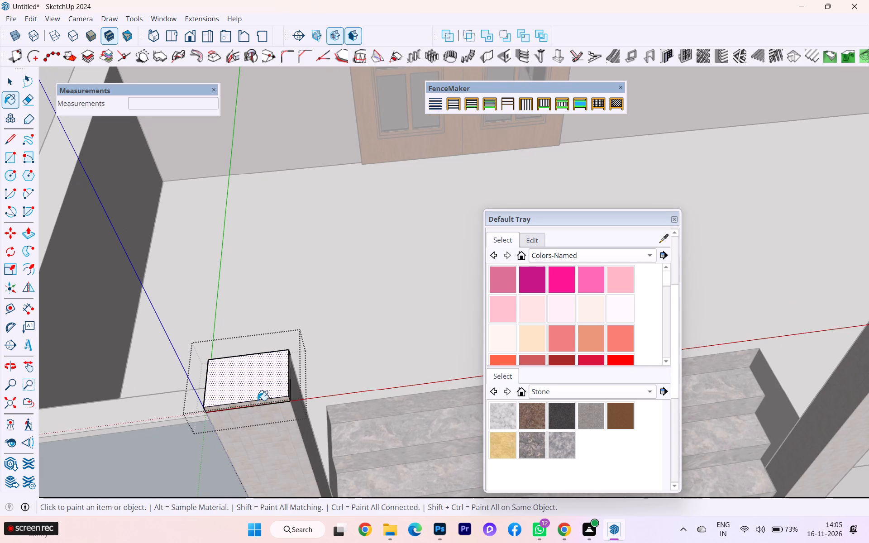
left_click(258, 400)
scroll(256, 405, "up", 5)
scroll(256, 405, "down", 1)
scroll(256, 405, "up", 4)
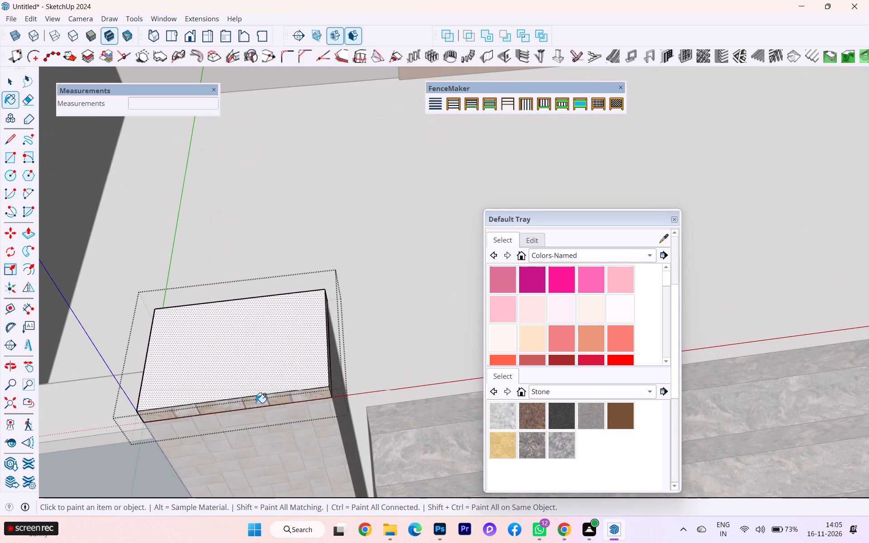
scroll(243, 382, "down", 3)
left_click(237, 401)
Paint the cap's wall-side, steps-side and rear faces with the same near-white colour and close the group.
scroll(234, 403, "down", 1)
middle_click_drag(238, 401, 422, 358)
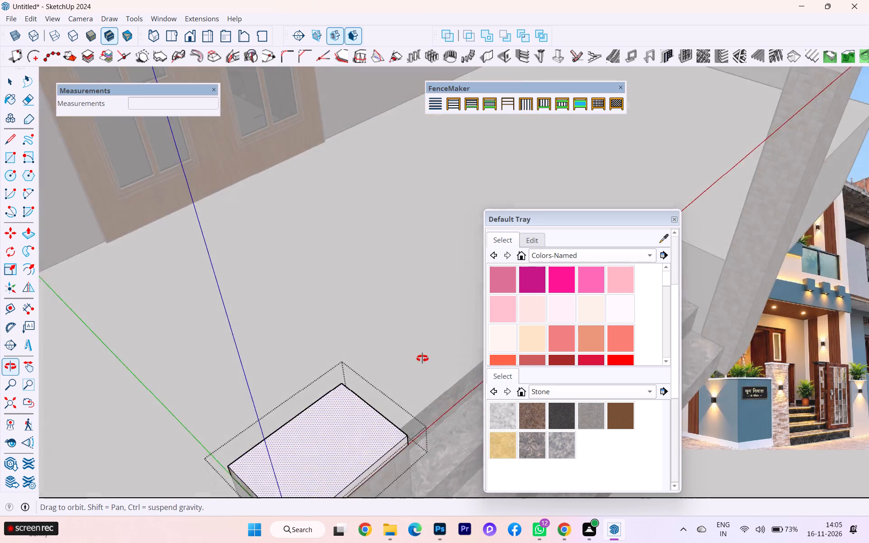
middle_click_drag(422, 358, 420, 295)
scroll(225, 449, "up", 3)
left_click(235, 447)
scroll(414, 429, "down", 2)
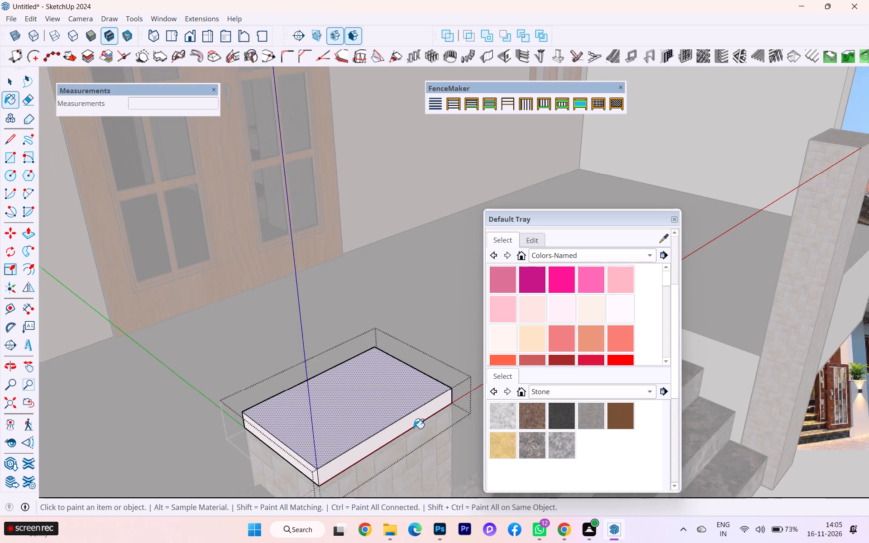
middle_click_drag(411, 429, 0, 471)
scroll(439, 319, "up", 4)
left_click(451, 362)
scroll(353, 362, "down", 1)
middle_click_drag(322, 364, 266, 369)
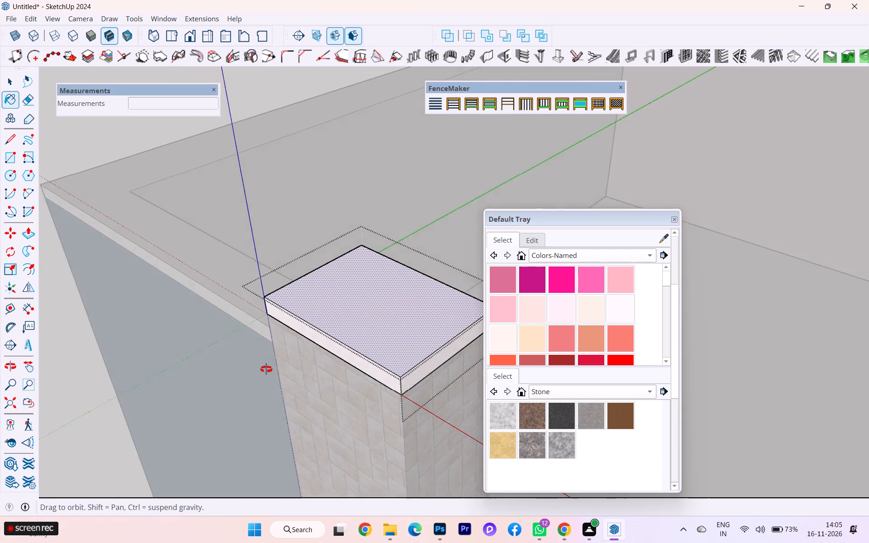
middle_click_drag(266, 369, 94, 377)
scroll(494, 287, "down", 1)
middle_click_drag(416, 303, 248, 311)
scroll(439, 283, "up", 3)
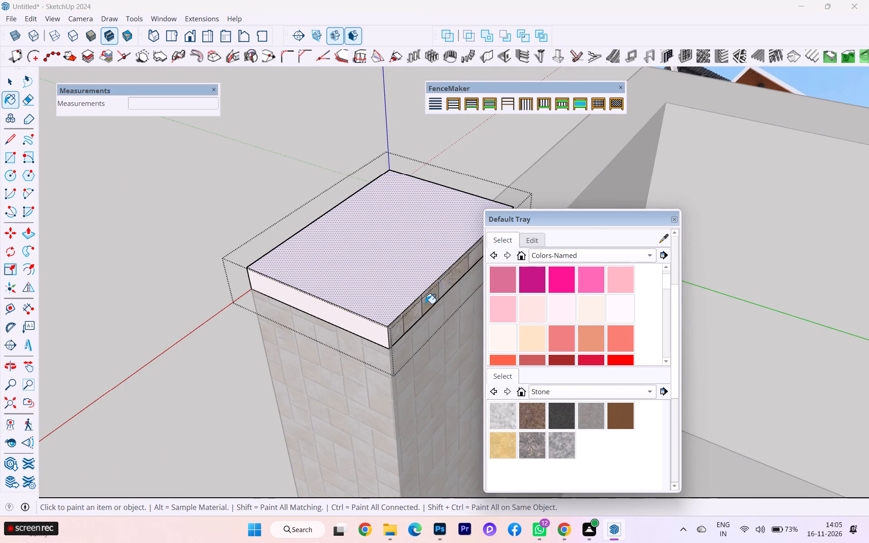
left_click(425, 304)
middle_click_drag(210, 341, 624, 313)
scroll(241, 343, "down", 1)
scroll(178, 187, "down", 2)
scroll(188, 200, "up", 1)
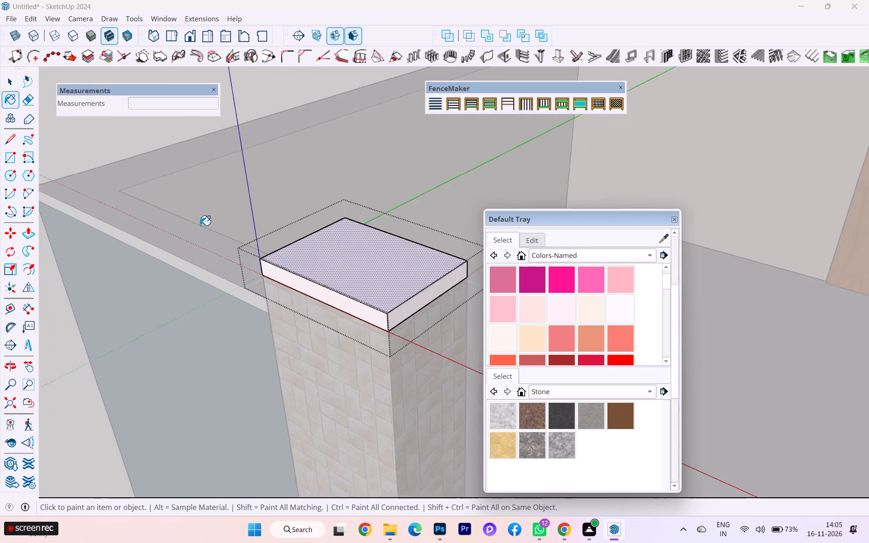
left_click(11, 83)
scroll(213, 250, "down", 1)
middle_click_drag(328, 260, 372, 246)
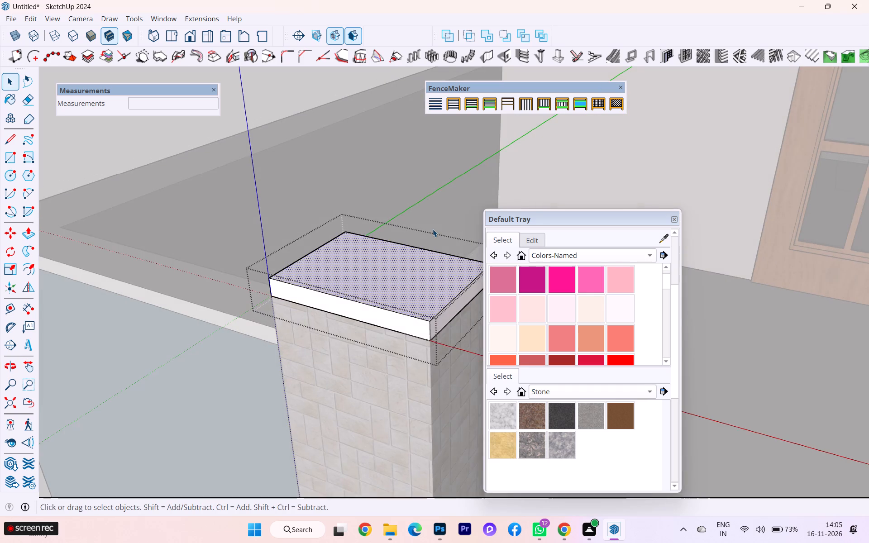
scroll(394, 211, "down", 4)
scroll(332, 292, "up", 1)
left_click(75, 234)
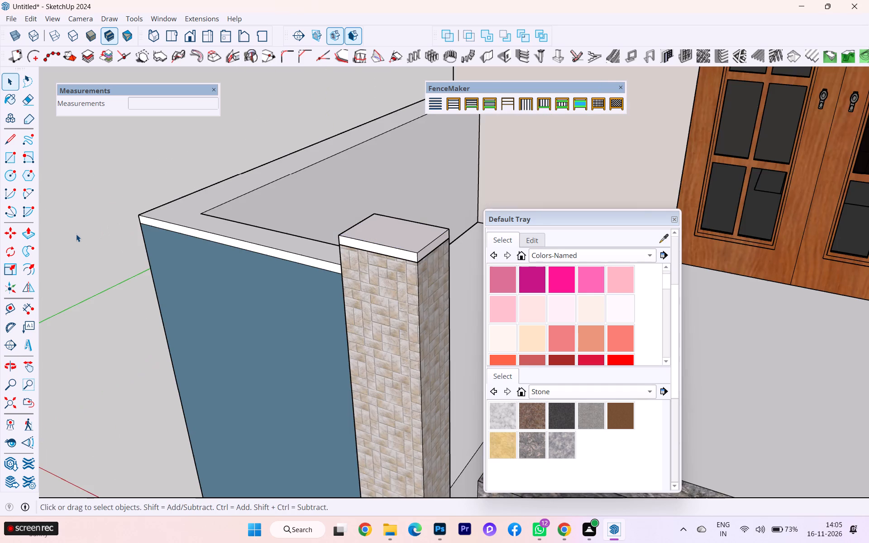
Reopen the cap group and pull its front face forward 1", plus a further 1".
scroll(448, 252, "up", 3)
scroll(407, 244, "up", 2)
scroll(406, 244, "down", 1)
scroll(406, 244, "up", 1)
double_click(369, 256)
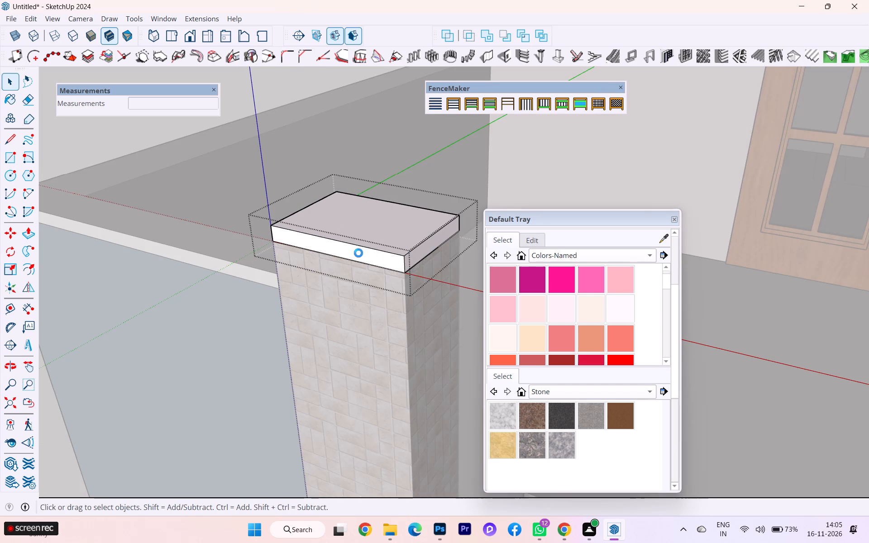
left_click(358, 253)
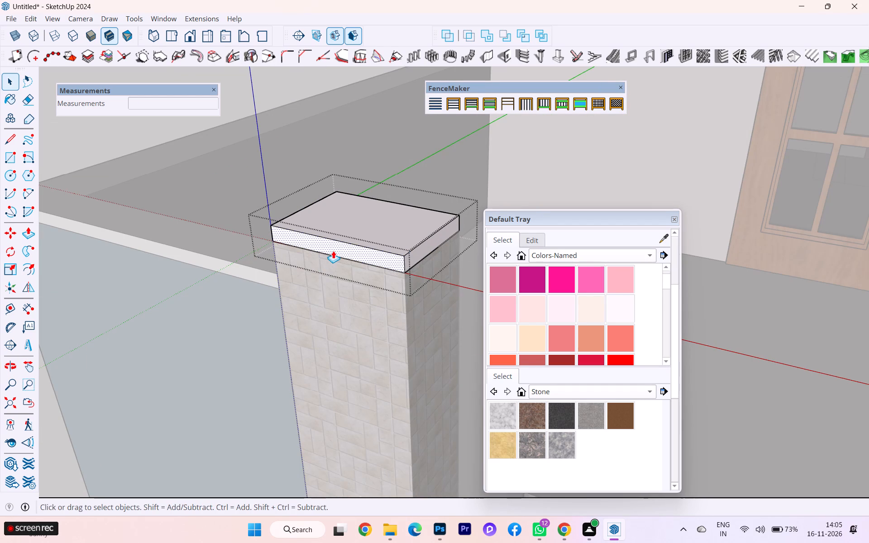
key("p")
key("Return")
left_click(333, 251)
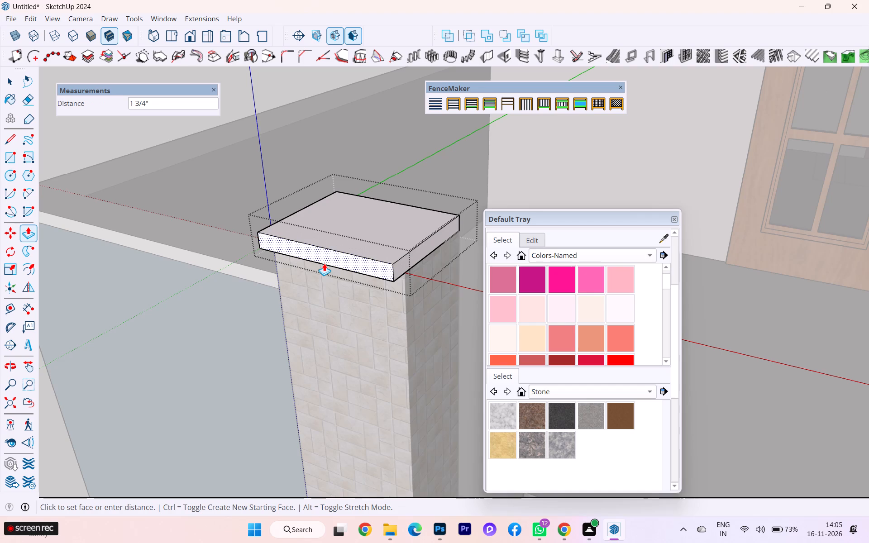
key("1")
key("Return")
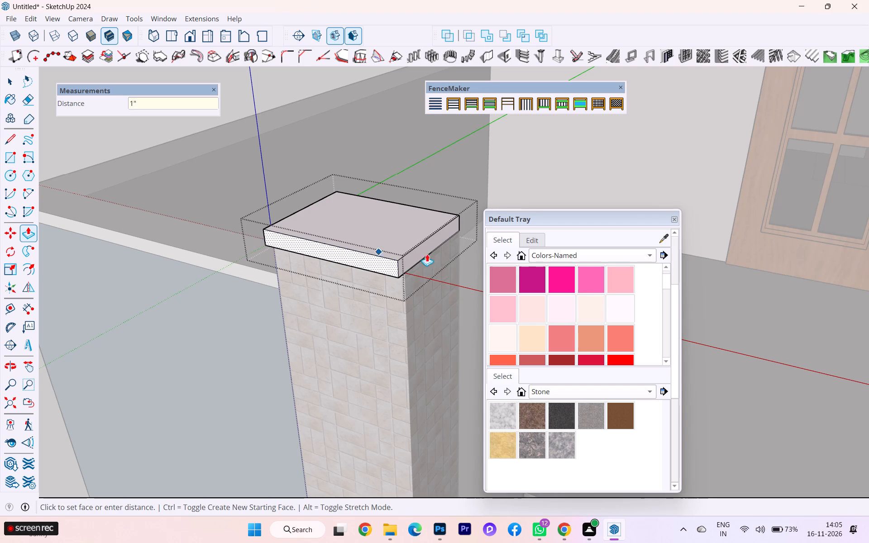
scroll(464, 245, "up", 4)
scroll(387, 299, "down", 2)
scroll(431, 314, "down", 3)
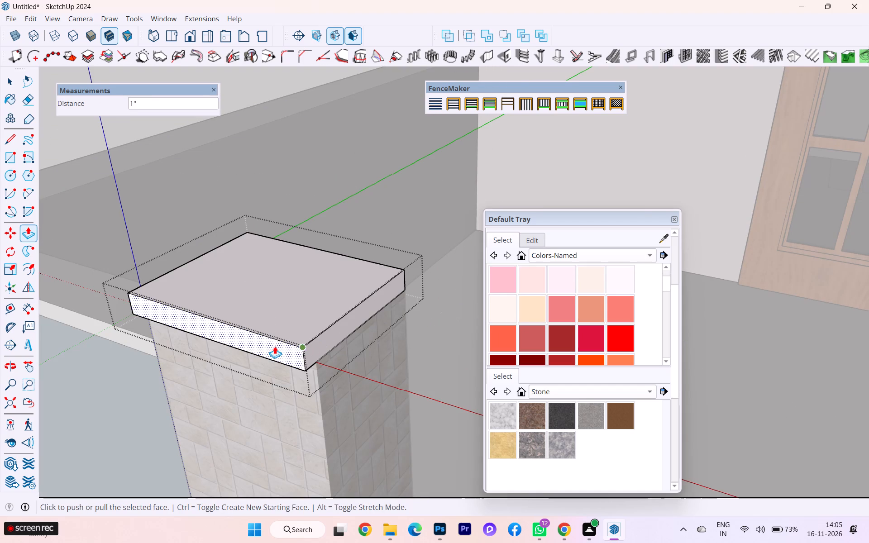
left_click(275, 346)
key("1")
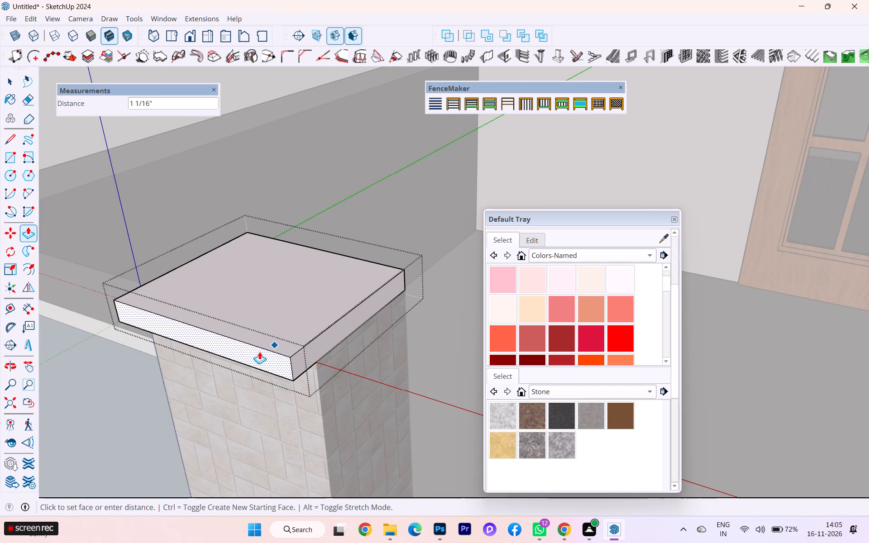
key("Return")
scroll(355, 333, "up", 1)
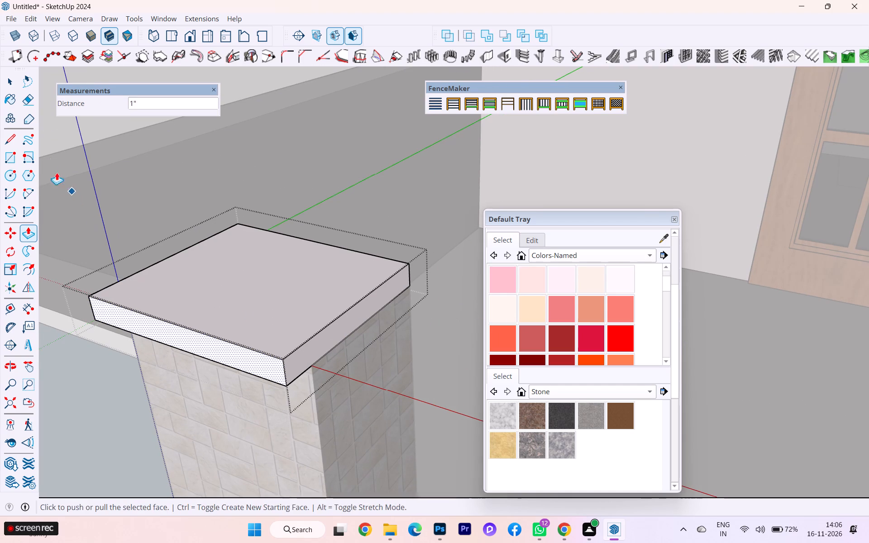
Pull the cap's steps-side face outward 2" beyond the pillar.
left_click(13, 84)
left_click(344, 324)
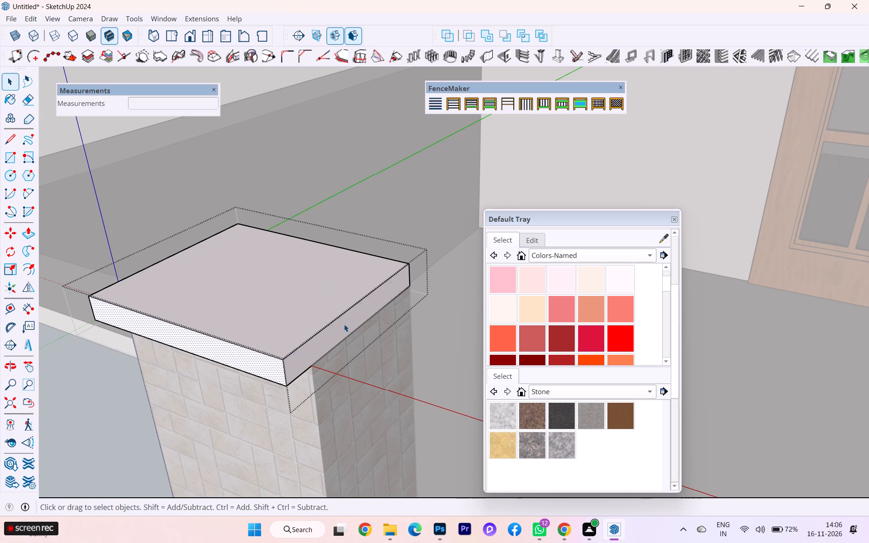
left_click(27, 230)
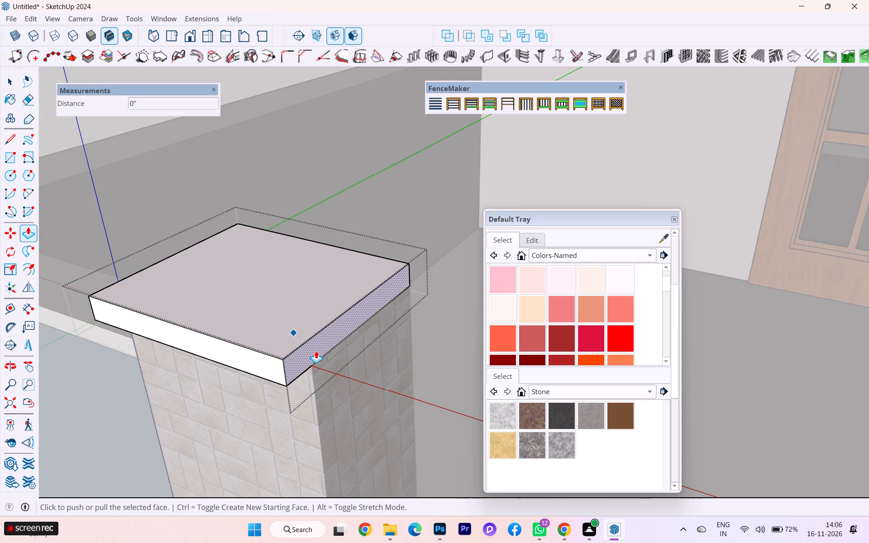
left_click(316, 352)
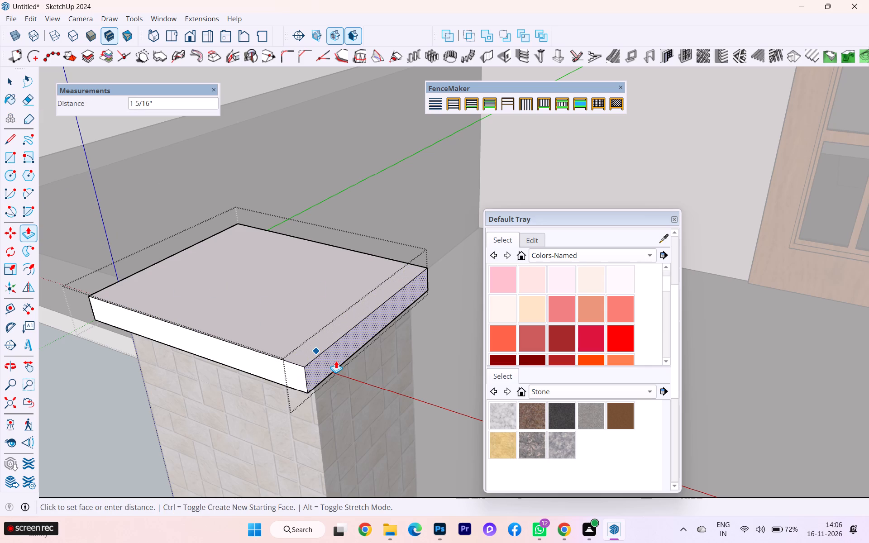
key("2")
key("Return")
Pull the cap's rear face outward 2" beyond the pillar and close the cap group.
scroll(351, 349, "down", 16)
scroll(368, 348, "up", 1)
scroll(368, 348, "down", 5)
scroll(365, 347, "up", 4)
scroll(260, 350, "down", 1)
middle_click_drag(259, 350, 432, 347)
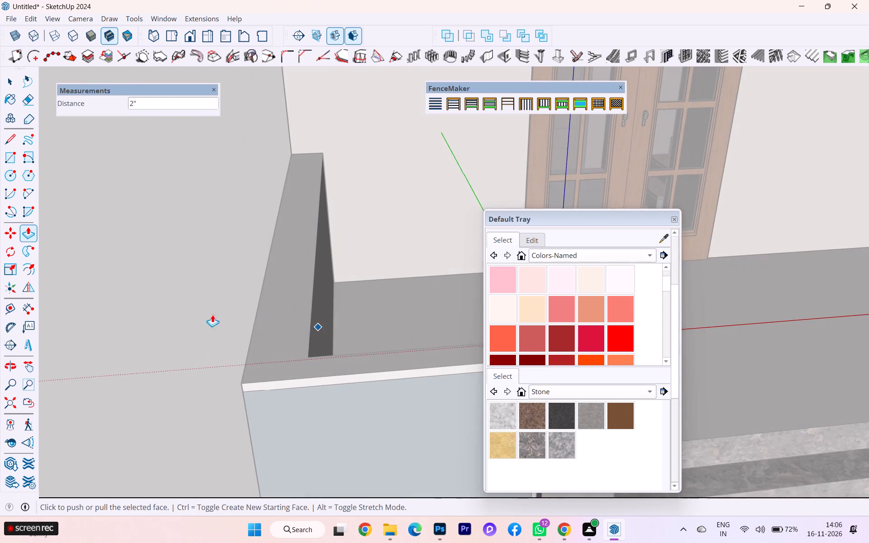
scroll(186, 311, "down", 2)
scroll(186, 311, "up", 1)
scroll(185, 311, "down", 4)
scroll(352, 357, "up", 1)
scroll(354, 358, "down", 3)
scroll(480, 340, "up", 11)
scroll(446, 346, "down", 4)
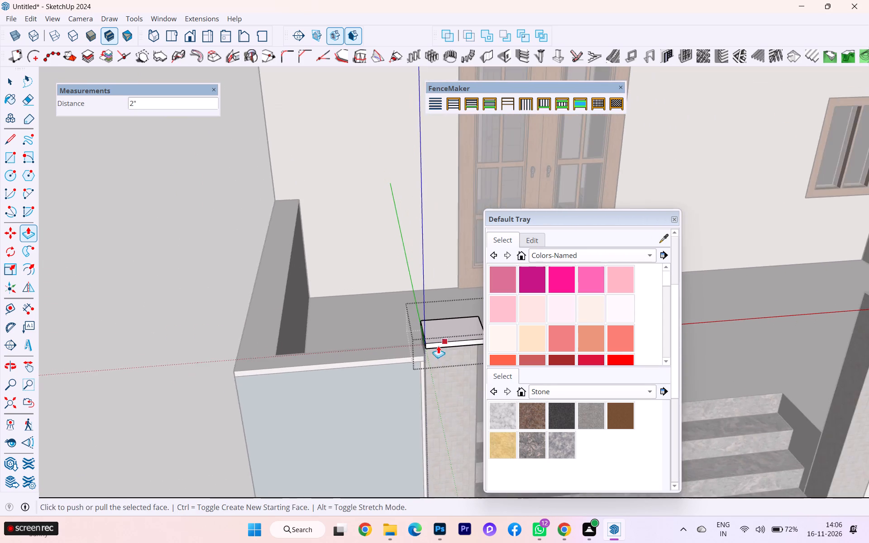
middle_click_drag(439, 346, 66, 358)
scroll(138, 178, "up", 5)
scroll(276, 250, "up", 2)
scroll(263, 238, "down", 2)
scroll(252, 229, "up", 3)
scroll(198, 201, "down", 1)
scroll(198, 200, "up", 3)
scroll(196, 199, "down", 2)
scroll(196, 199, "up", 4)
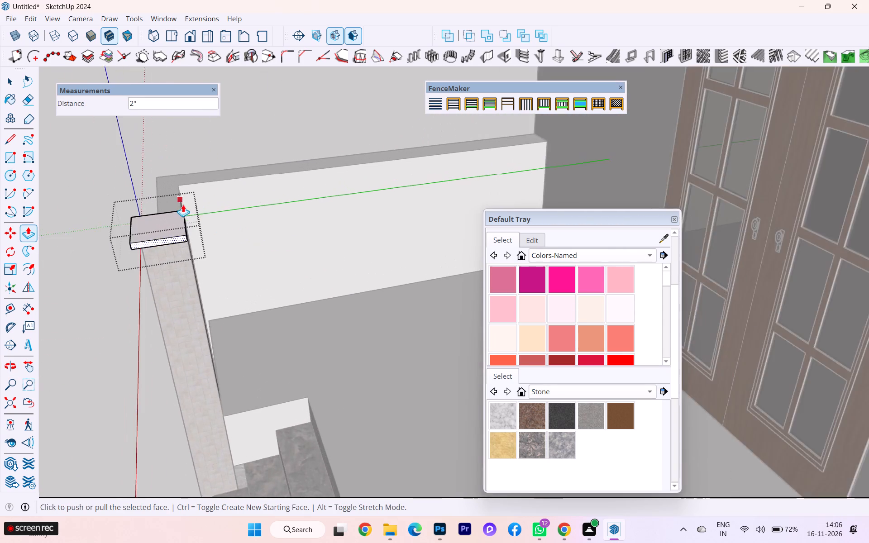
scroll(183, 205, "up", 1)
scroll(183, 205, "down", 1)
scroll(183, 205, "up", 10)
scroll(182, 252, "up", 1)
middle_click_drag(180, 255, 130, 266)
scroll(260, 223, "up", 8)
scroll(267, 169, "down", 2)
scroll(338, 193, "down", 2)
scroll(336, 193, "up", 2)
left_click(4, 76)
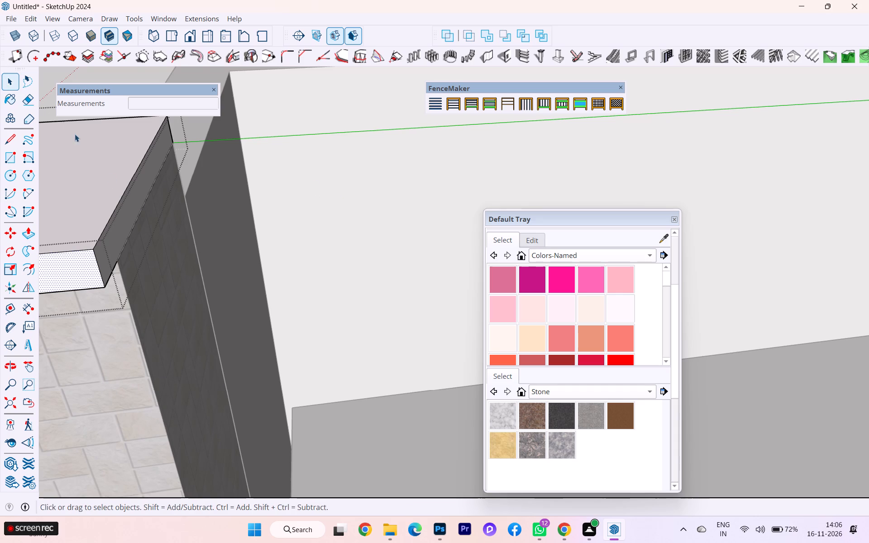
left_click(137, 208)
key("p")
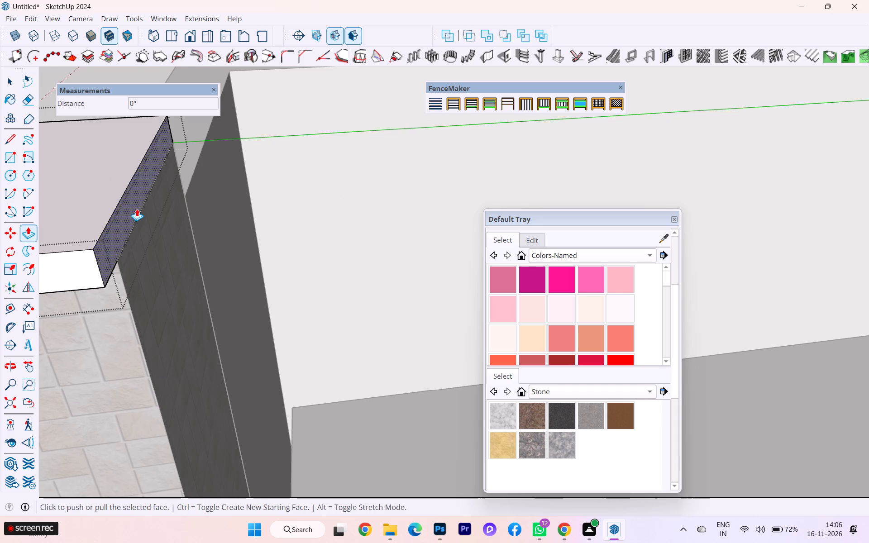
key("Return")
left_click(137, 209)
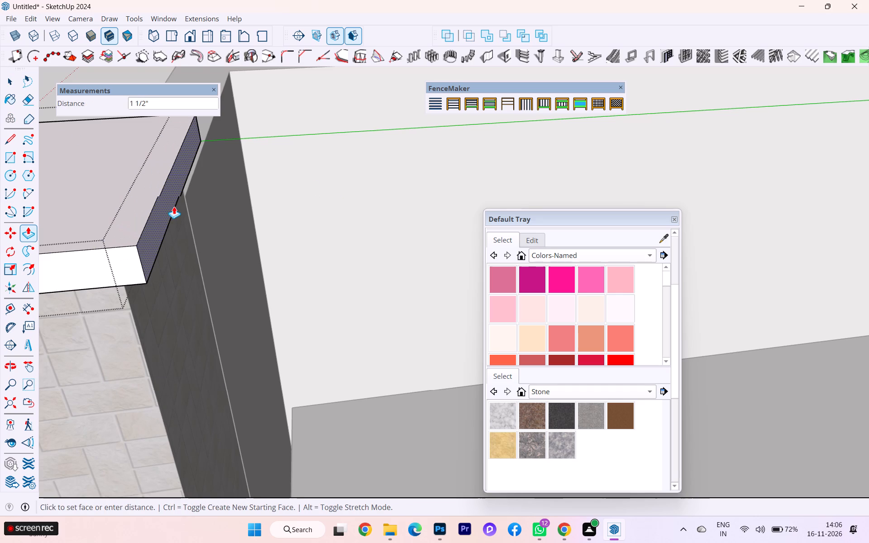
key("2")
key("Return")
key("Return")
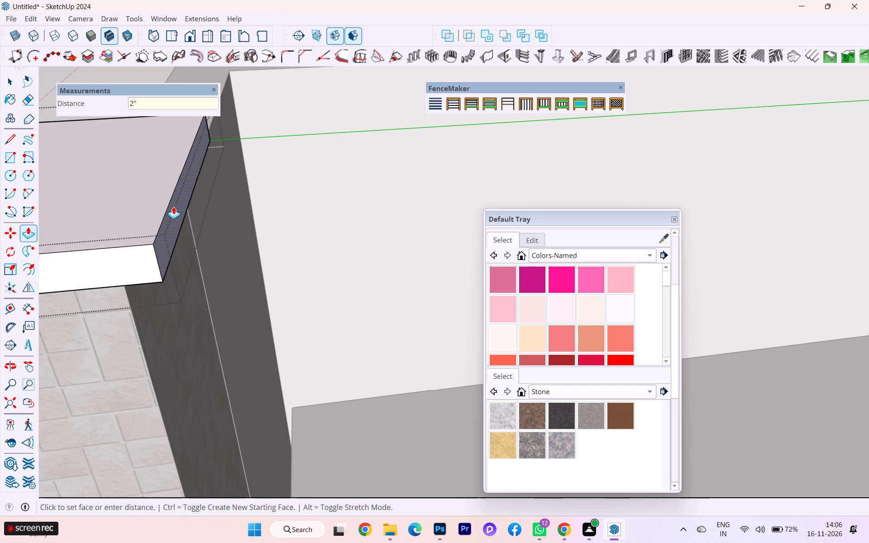
scroll(177, 224, "down", 13)
scroll(225, 330, "down", 1)
middle_click_drag(225, 330, 445, 289)
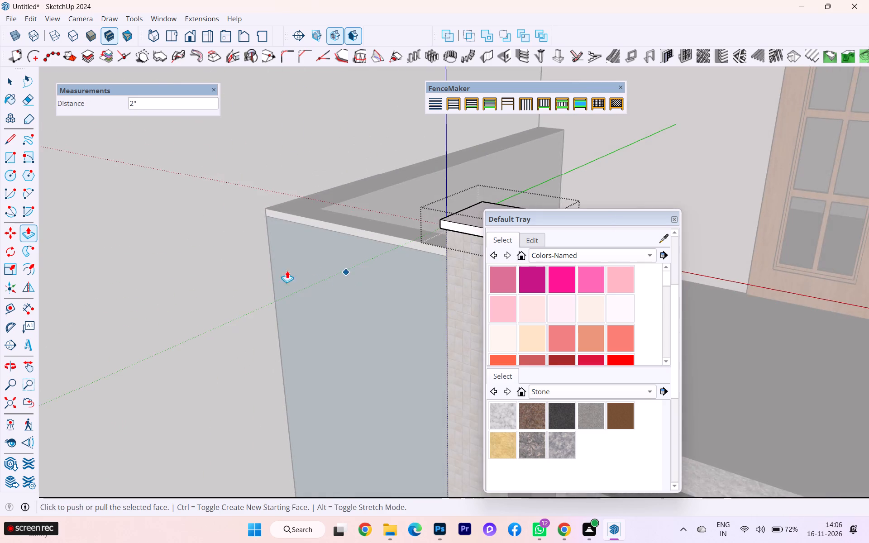
scroll(282, 271, "down", 6)
left_click(9, 79)
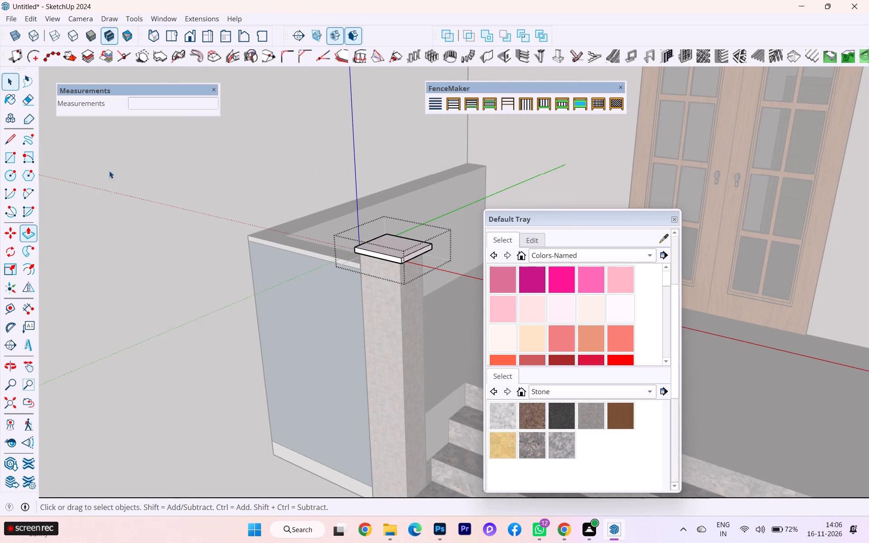
left_click(155, 317)
Reopen the cap group and push its front face back 1" towards the pillar.
middle_click_drag(434, 337, 586, 343)
scroll(254, 297, "down", 5)
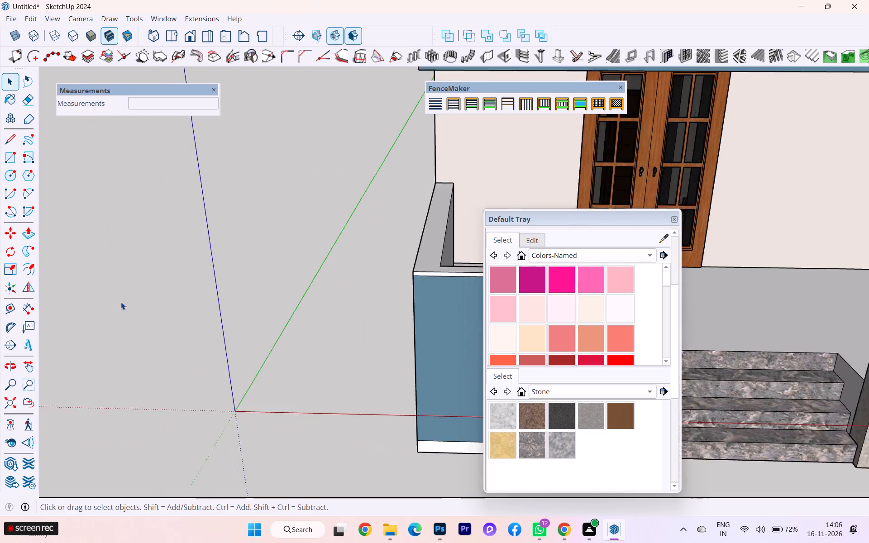
scroll(121, 302, "down", 2)
scroll(417, 283, "up", 5)
scroll(391, 273, "down", 3)
scroll(391, 273, "up", 4)
scroll(391, 273, "down", 1)
scroll(391, 273, "up", 4)
middle_click_drag(395, 282, 411, 278)
scroll(411, 278, "up", 7)
double_click(411, 271)
left_click(387, 273)
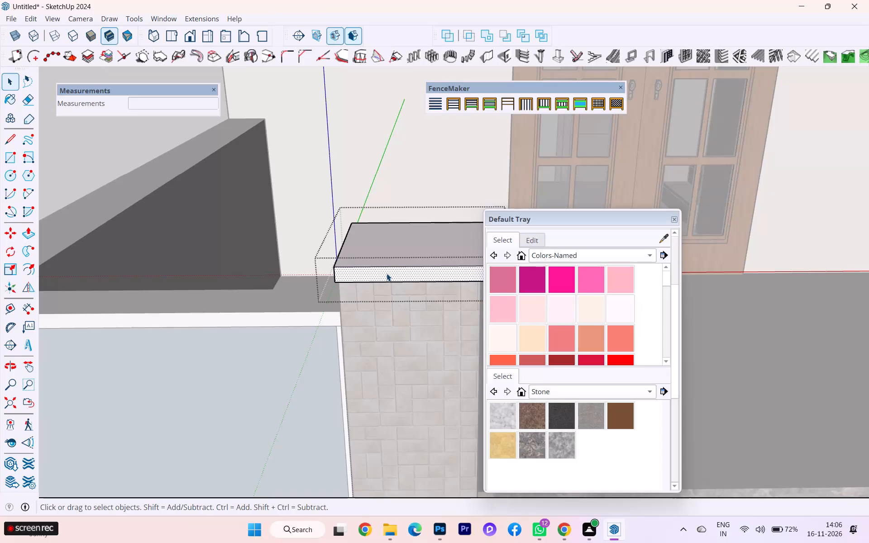
key("p")
key("Return")
left_click(387, 273)
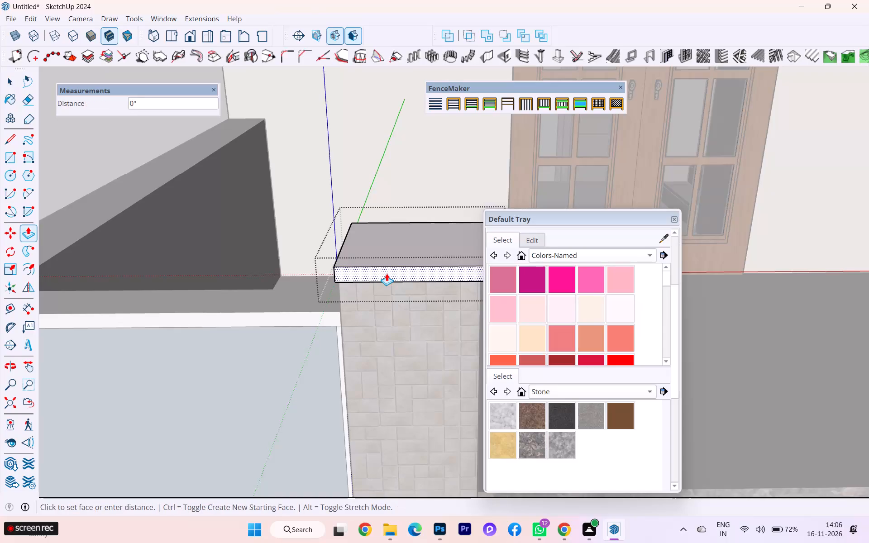
key("1")
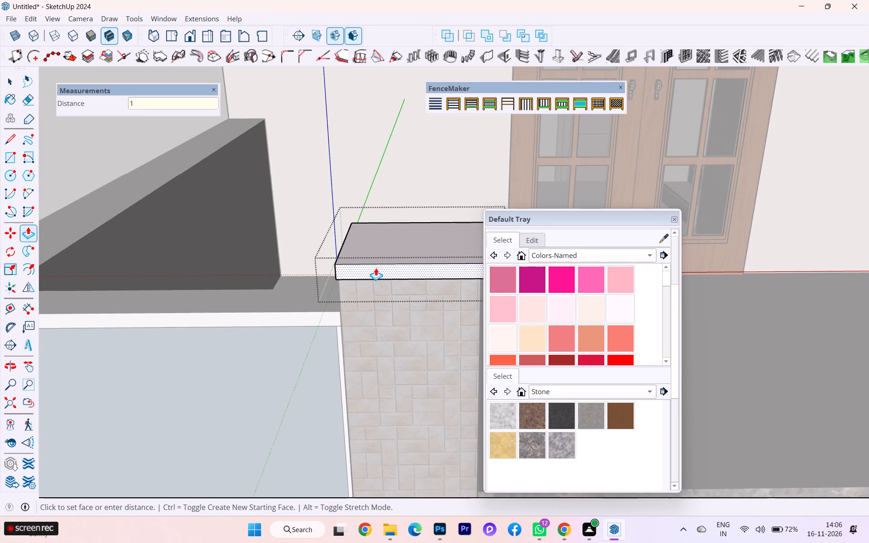
key("Return")
Push the cap's steps-side face inward 1" and close the cap group.
scroll(376, 272, "up", 1)
scroll(372, 281, "down", 1)
middle_click_drag(367, 287, 141, 312)
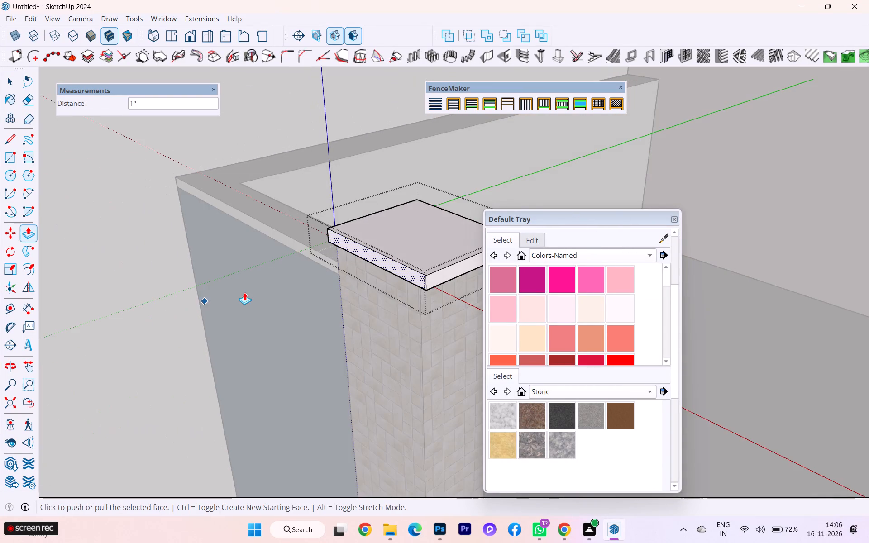
scroll(250, 280, "up", 2)
left_click(5, 81)
scroll(29, 197, "down", 5)
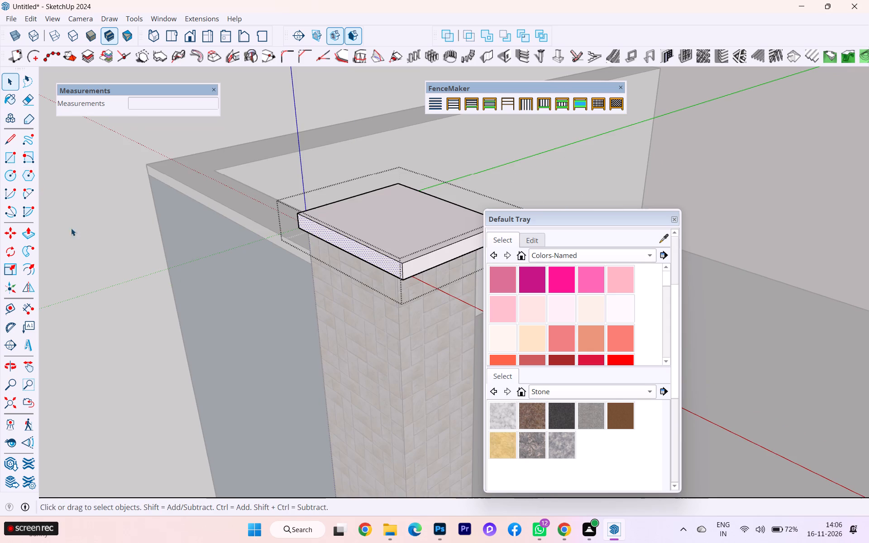
left_click(420, 267)
key("bracketleft")
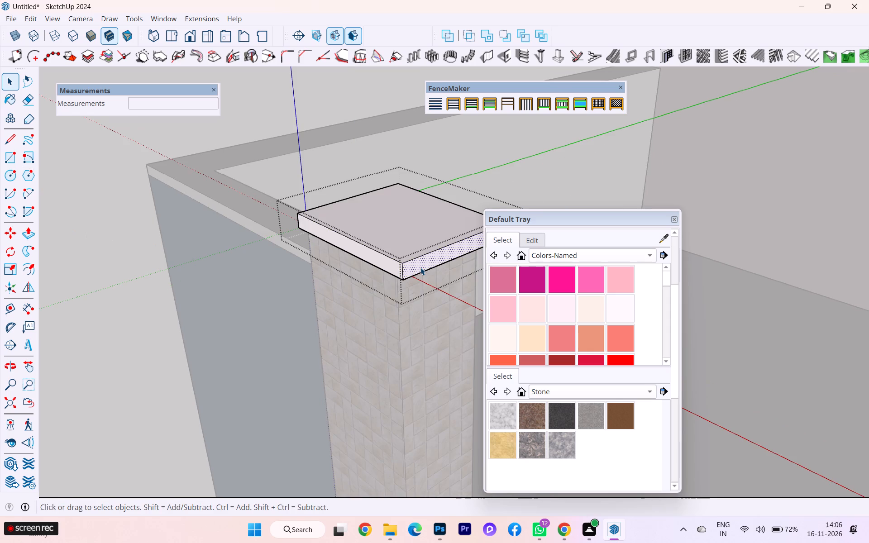
key("BackSpace")
key("o")
key("BackSpace")
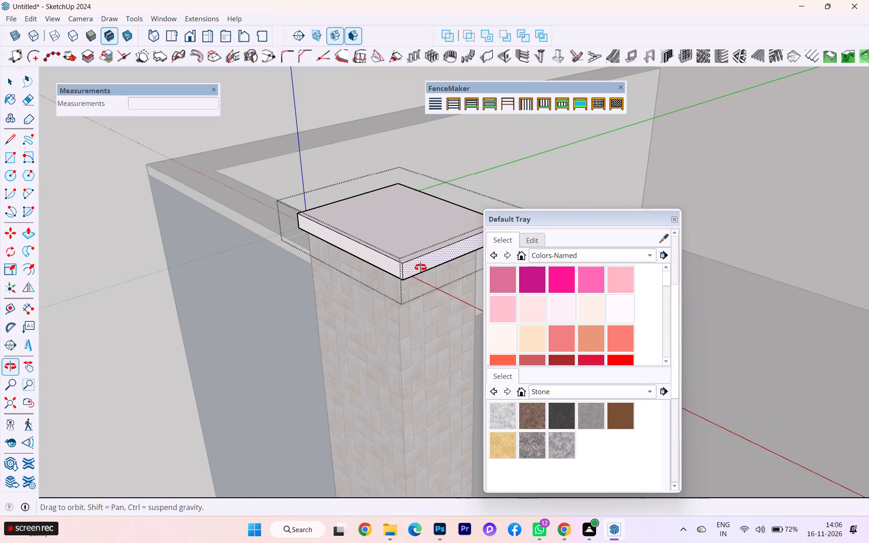
key("p")
key("Return")
left_click(420, 267)
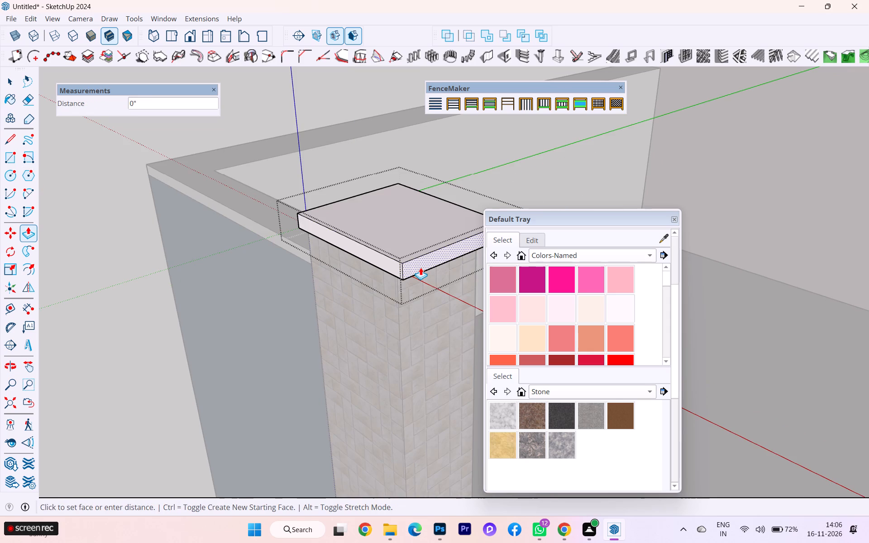
key("1")
key("Return")
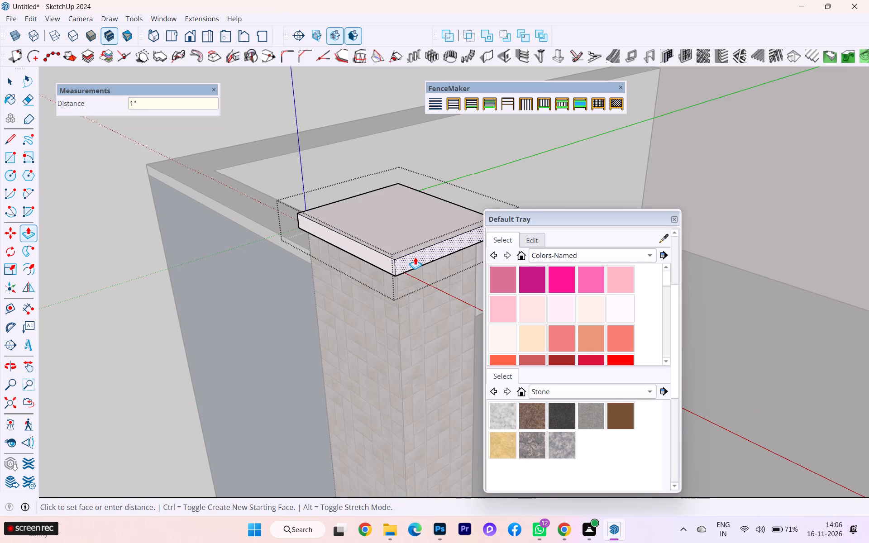
scroll(400, 250, "down", 5)
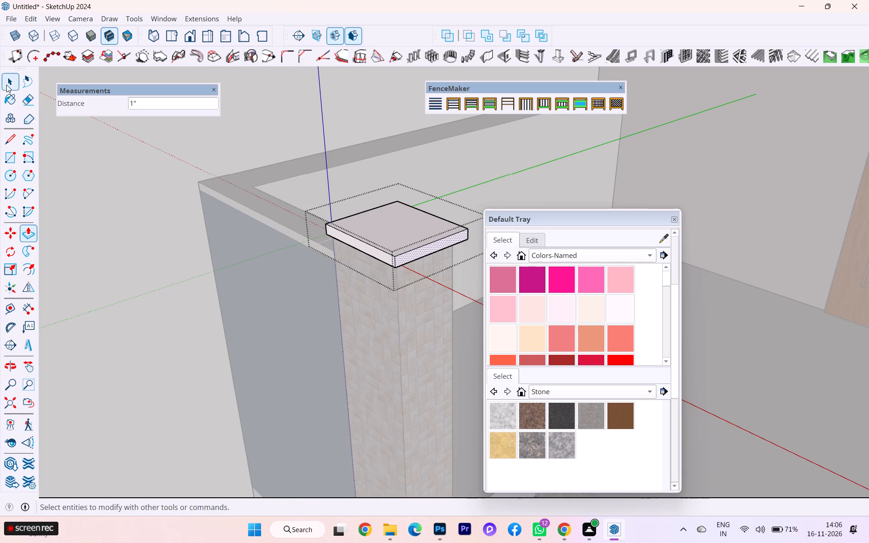
left_click(6, 85)
left_click(136, 238)
Reopen the cap group, pull its wall-side face outward 1" beyond the pillar, and close the group.
scroll(169, 343, "down", 2)
scroll(169, 348, "up", 1)
scroll(172, 349, "down", 1)
scroll(377, 248, "up", 4)
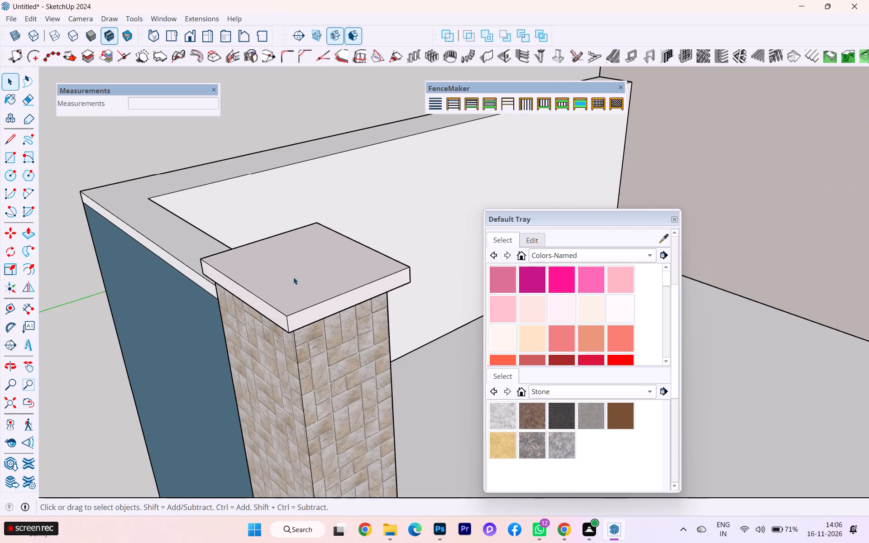
scroll(230, 280, "down", 3)
middle_click_drag(210, 285, 444, 191)
scroll(267, 216, "down", 2)
scroll(264, 219, "up", 1)
scroll(249, 293, "down", 1)
middle_click_drag(251, 323, 488, 361)
scroll(415, 302, "up", 3)
scroll(415, 301, "down", 2)
scroll(415, 301, "up", 6)
scroll(426, 310, "down", 2)
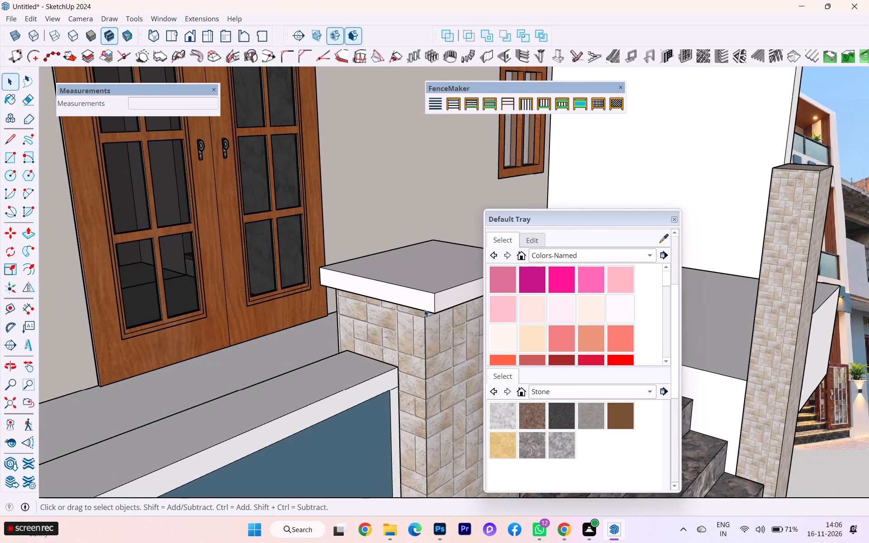
middle_click_drag(377, 336, 138, 326)
scroll(274, 262, "down", 1)
middle_click_drag(344, 300, 805, 365)
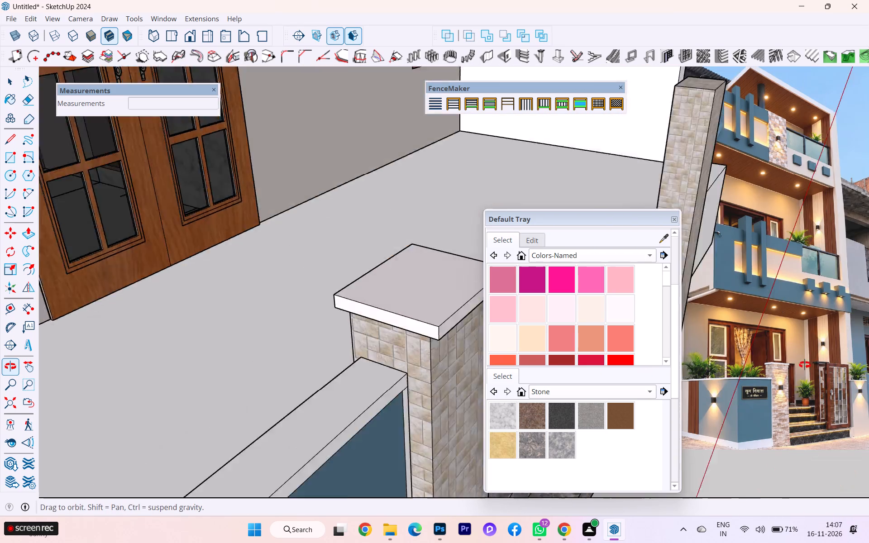
middle_click_drag(805, 365, 811, 364)
scroll(448, 337, "down", 3)
scroll(332, 340, "up", 1)
middle_click_drag(481, 344, 330, 341)
scroll(339, 341, "down", 1)
middle_click_drag(330, 341, 320, 341)
scroll(482, 338, "up", 10)
scroll(468, 346, "down", 1)
scroll(468, 346, "up", 2)
middle_click_drag(468, 342, 427, 243)
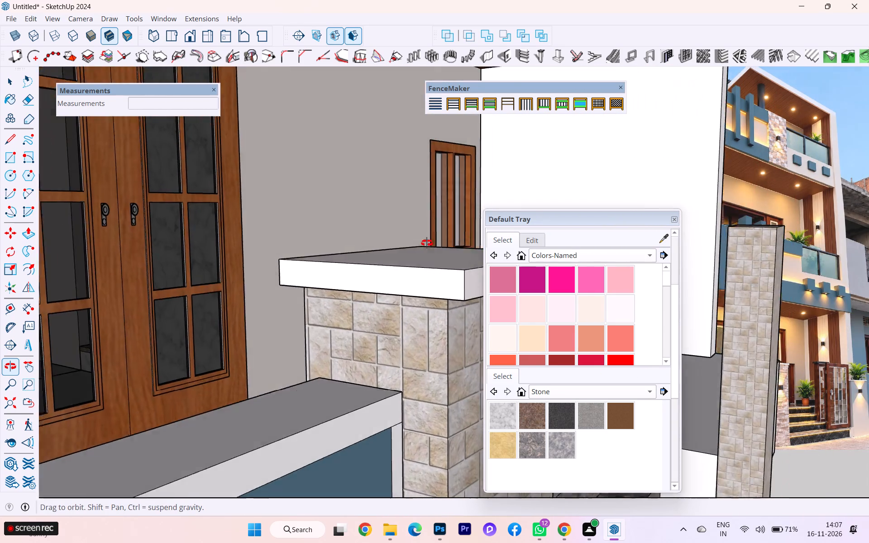
middle_click_drag(427, 243, 424, 275)
double_click(419, 296)
left_click(418, 292)
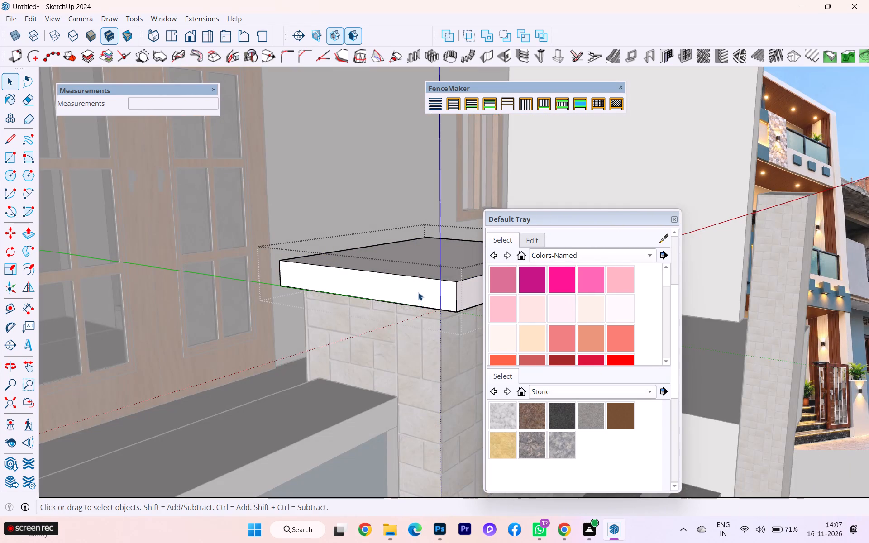
key("p")
key("Return")
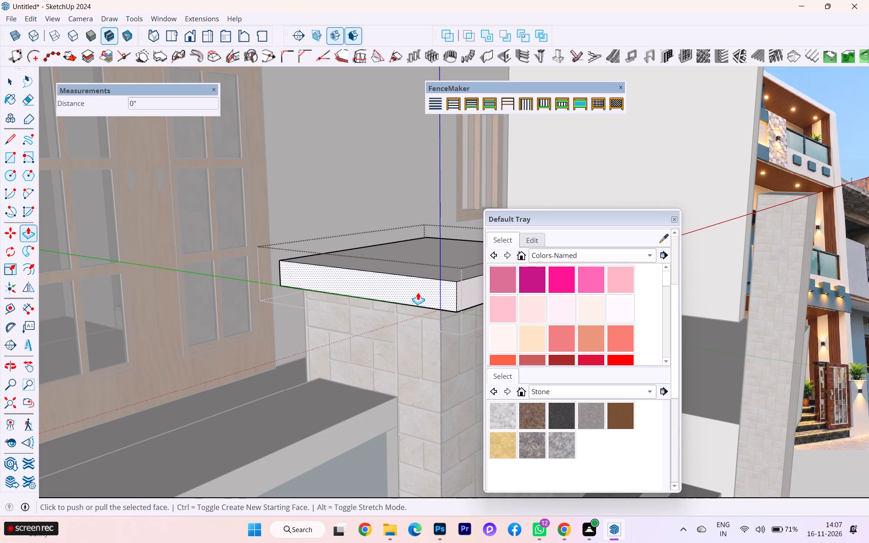
left_click(420, 293)
key("1")
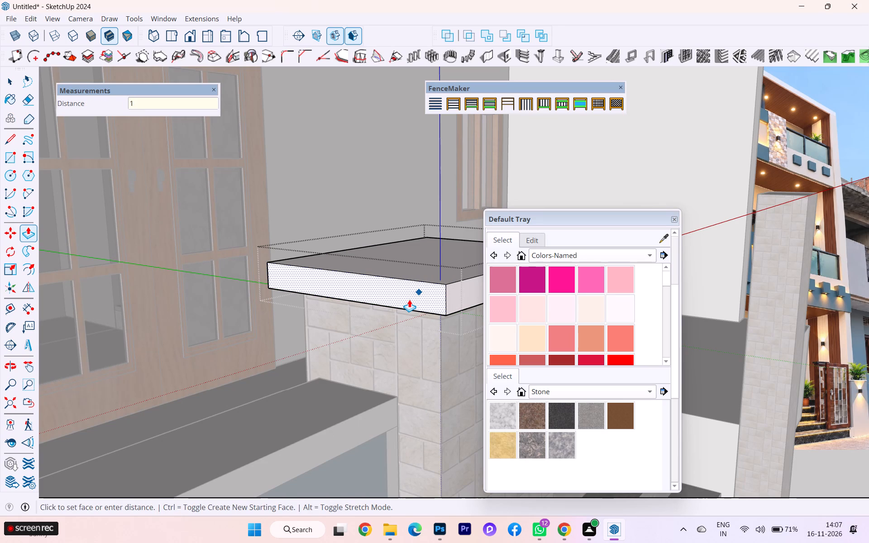
key("Return")
scroll(539, 243, "down", 7)
scroll(366, 280, "up", 1)
scroll(385, 295, "down", 2)
scroll(386, 299, "up", 1)
scroll(387, 301, "down", 2)
scroll(389, 308, "up", 1)
scroll(406, 330, "down", 2)
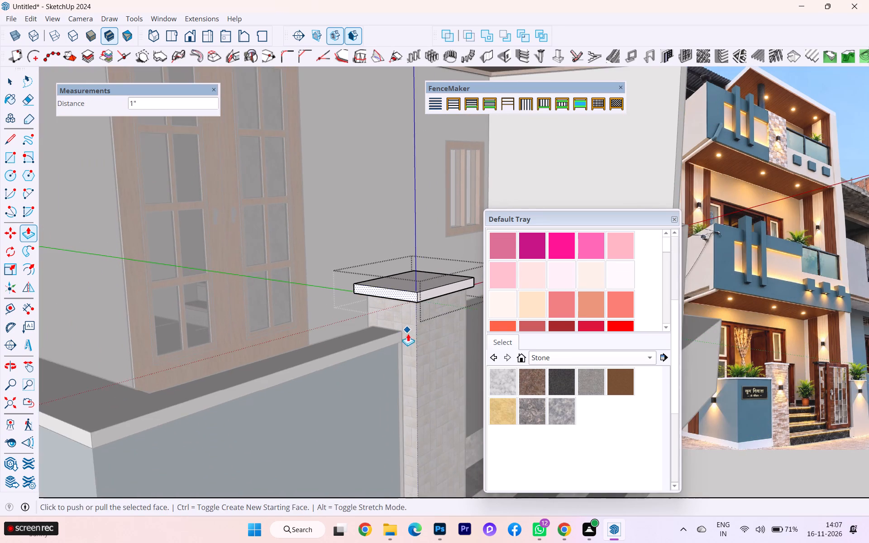
scroll(408, 333, "down", 2)
scroll(408, 341, "up", 2)
scroll(408, 341, "down", 1)
scroll(408, 341, "up", 4)
scroll(407, 341, "down", 2)
scroll(310, 291, "up", 3)
scroll(300, 289, "down", 1)
left_click(10, 77)
scroll(357, 186, "up", 2)
scroll(358, 191, "down", 3)
scroll(361, 203, "up", 1)
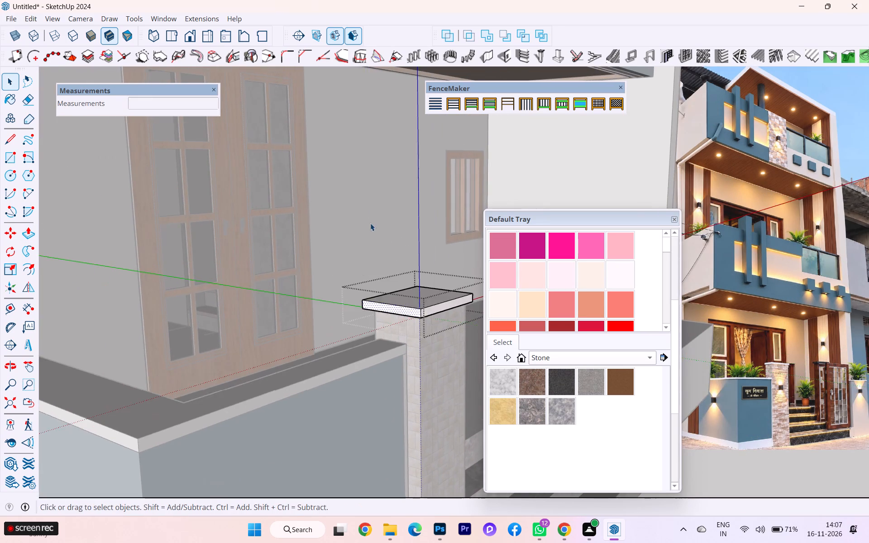
scroll(373, 232, "down", 3)
left_click(449, 472)
Copy the finished cap about 11' 2 5/16" along the red axis onto the second gate pillar across the steps.
scroll(422, 358, "down", 1)
middle_click_drag(422, 358, 339, 412)
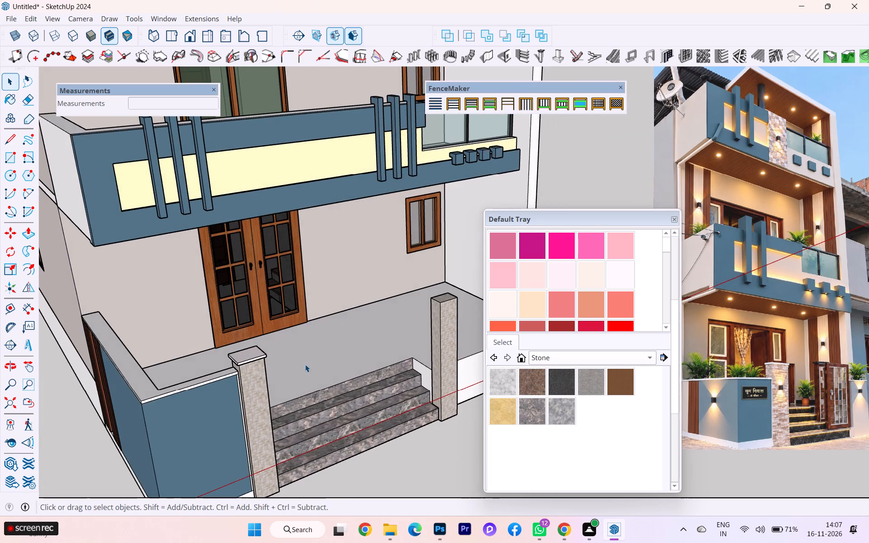
scroll(306, 355, "down", 3)
scroll(269, 364, "up", 9)
scroll(269, 351, "down", 1)
scroll(269, 351, "up", 10)
scroll(269, 352, "down", 2)
middle_click_drag(262, 352, 153, 358)
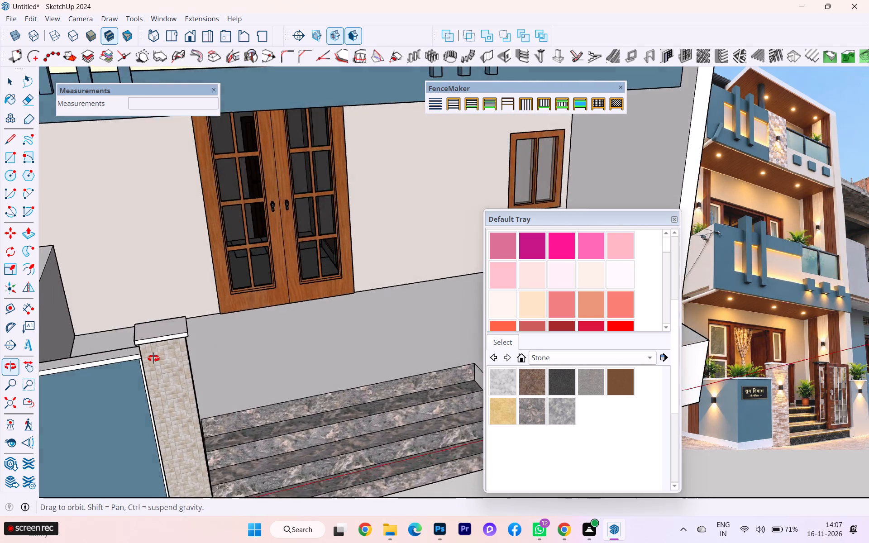
middle_click_drag(153, 358, 120, 357)
scroll(133, 324, "up", 2)
scroll(133, 323, "down", 1)
scroll(133, 323, "up", 3)
scroll(153, 279, "up", 6)
scroll(186, 276, "down", 1)
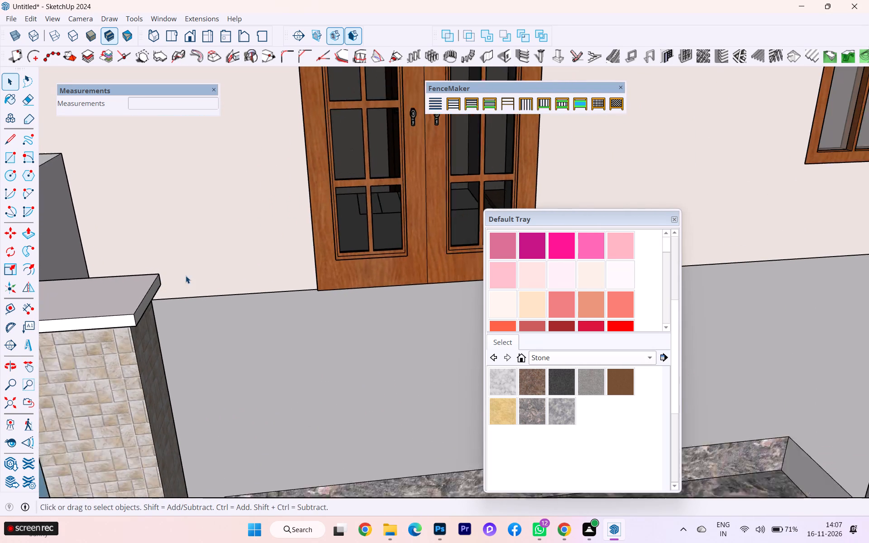
scroll(186, 276, "down", 1)
scroll(149, 288, "up", 7)
scroll(336, 300, "down", 6)
scroll(290, 317, "up", 1)
scroll(287, 318, "down", 2)
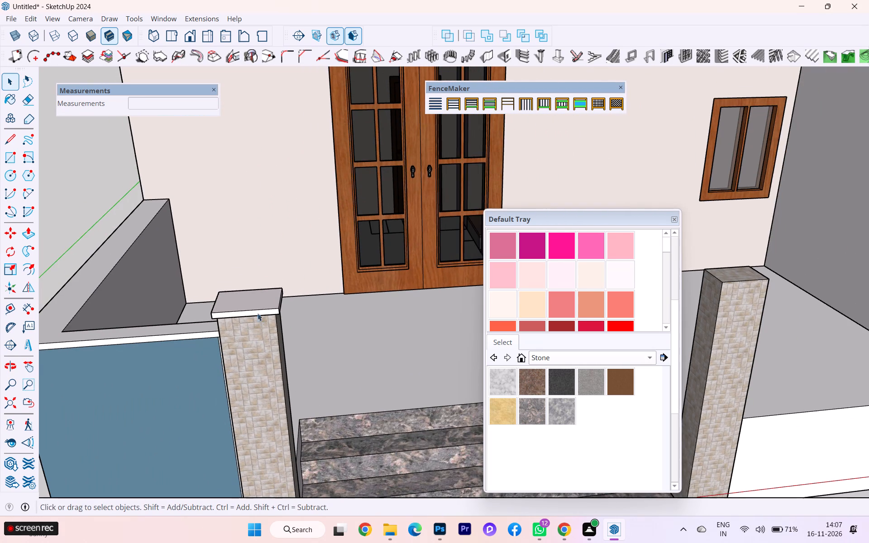
left_click(255, 304)
scroll(250, 318, "up", 5)
scroll(272, 322, "down", 2)
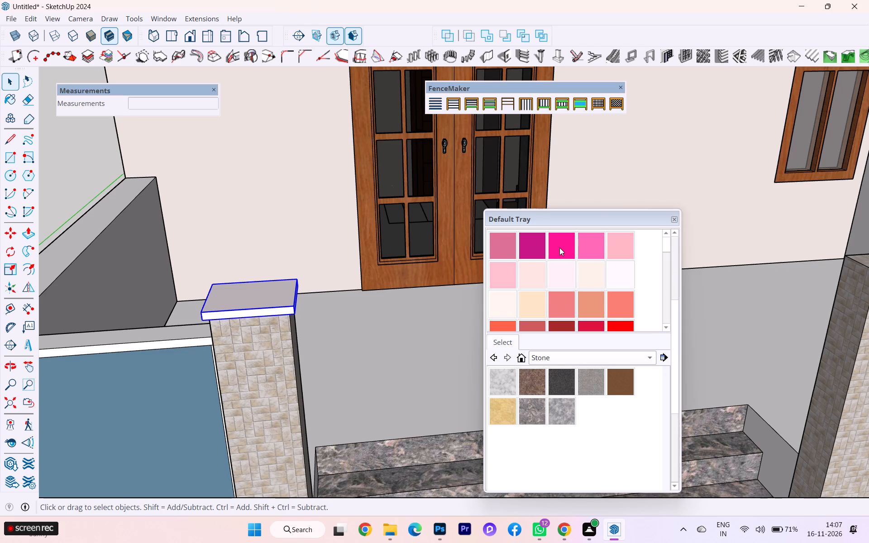
scroll(514, 259, "down", 1)
left_click_drag(569, 221, 491, 227)
scroll(252, 262, "down", 3)
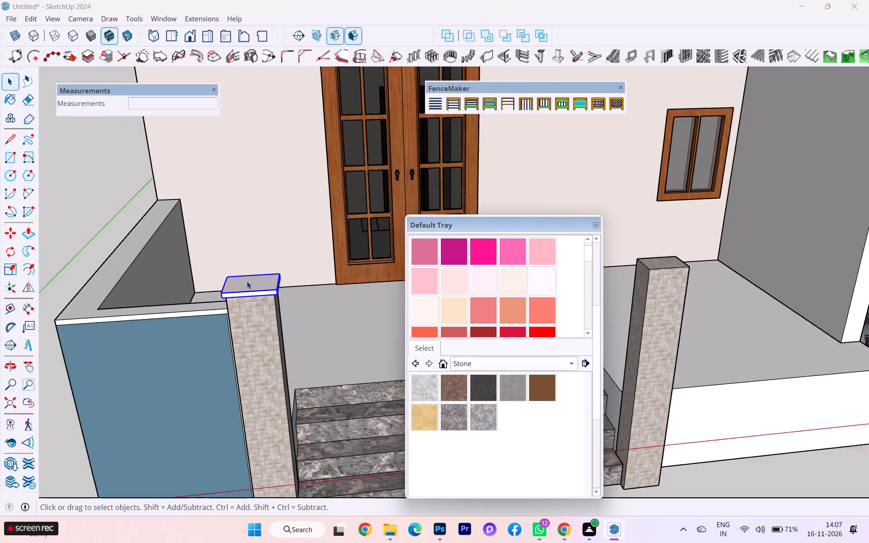
scroll(247, 281, "down", 6)
scroll(279, 318, "up", 1)
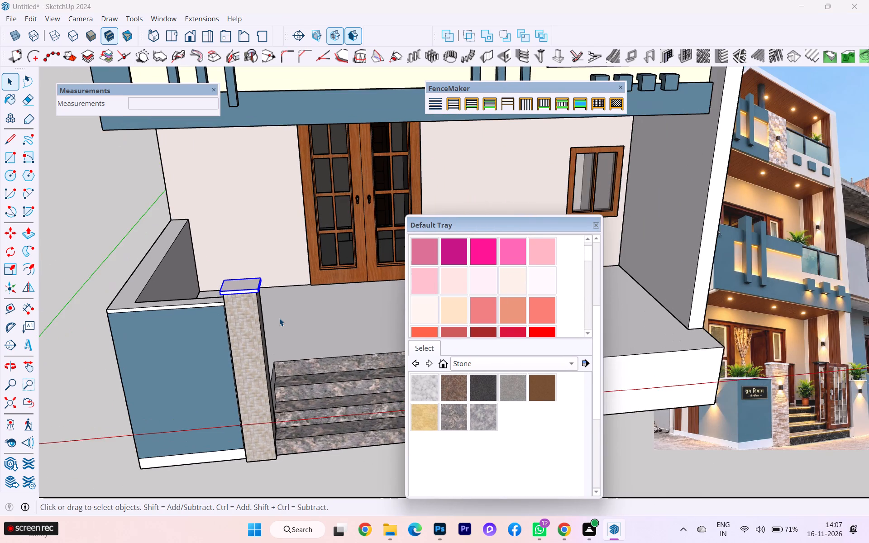
scroll(279, 318, "up", 4)
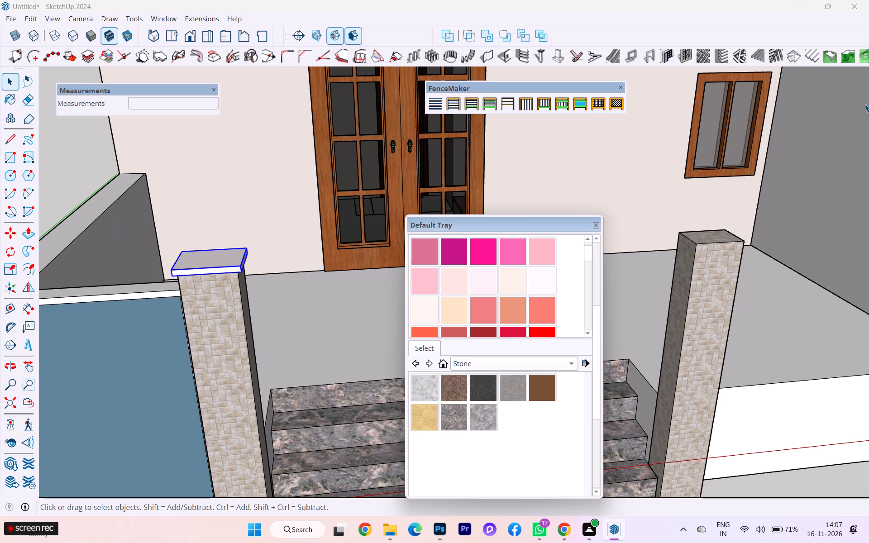
left_click(14, 235)
scroll(187, 274, "up", 3)
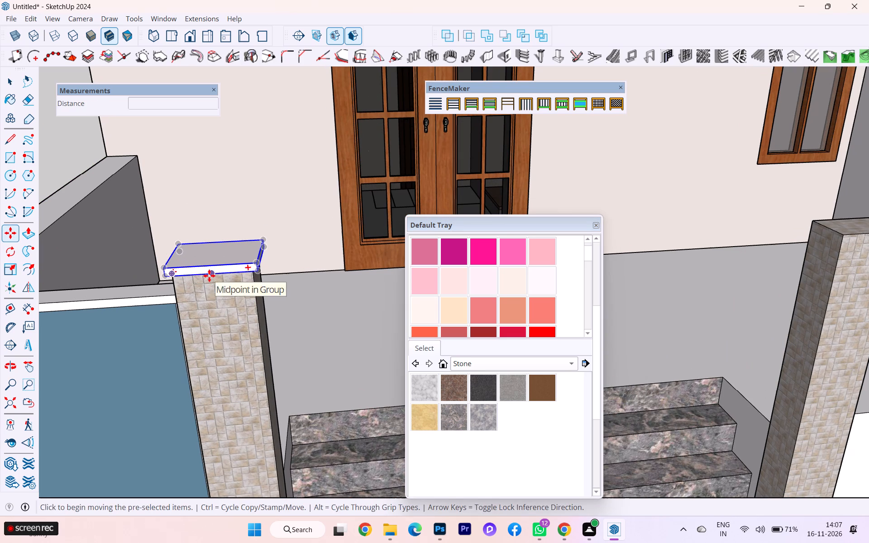
left_click(209, 276)
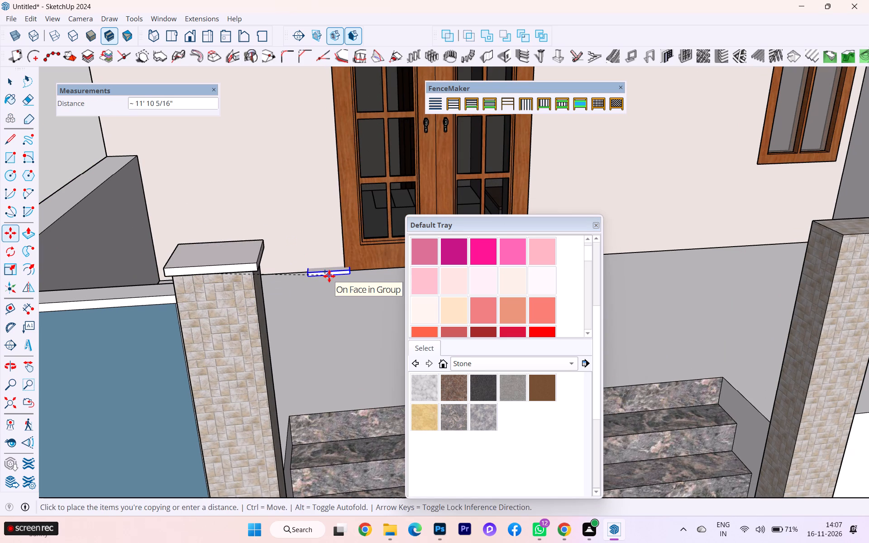
scroll(287, 247, "down", 2)
scroll(264, 253, "up", 1)
scroll(249, 255, "down", 4)
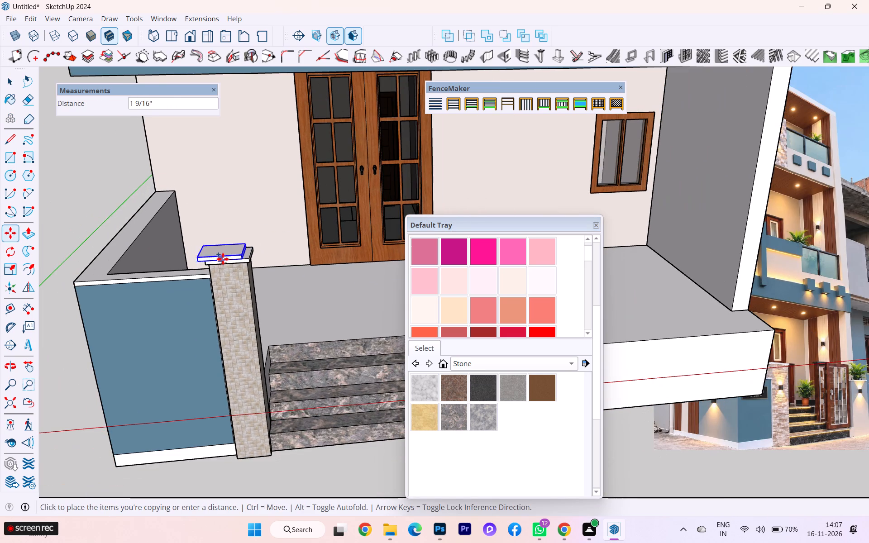
scroll(119, 251, "down", 4)
scroll(83, 260, "down", 1)
scroll(82, 260, "up", 1)
scroll(82, 260, "down", 3)
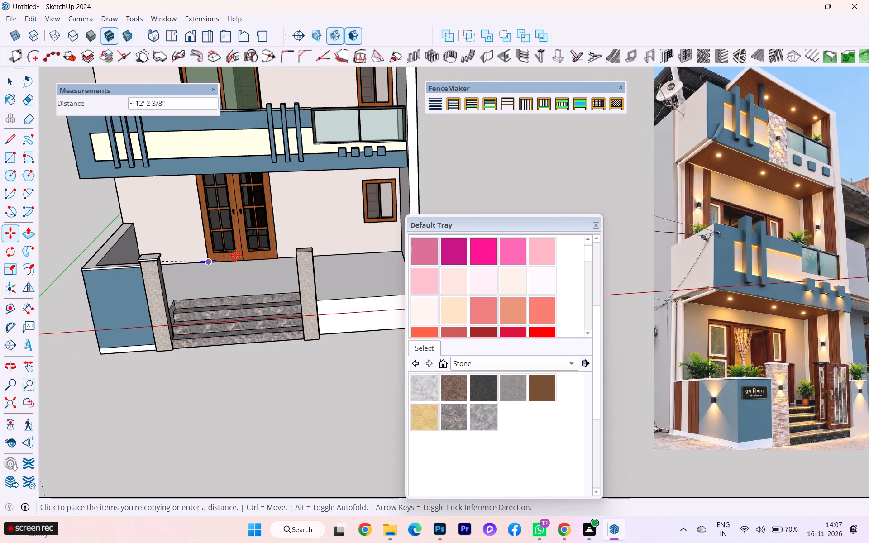
scroll(286, 250, "up", 5)
scroll(299, 251, "down", 1)
scroll(299, 251, "up", 7)
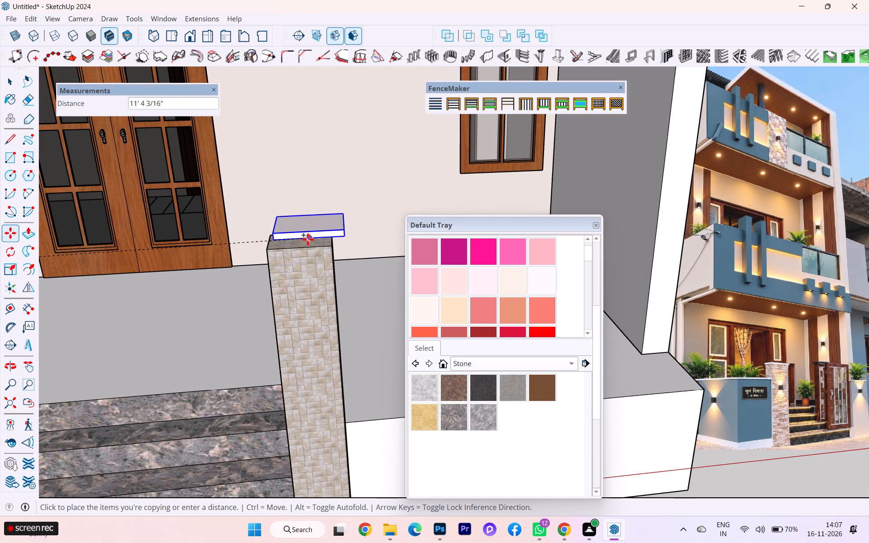
key("Right")
scroll(327, 249, "up", 1)
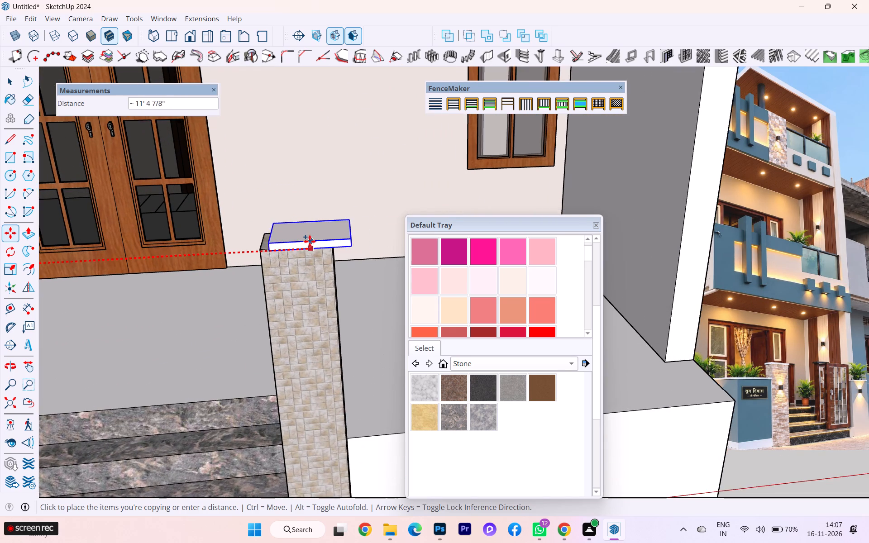
scroll(306, 238, "up", 3)
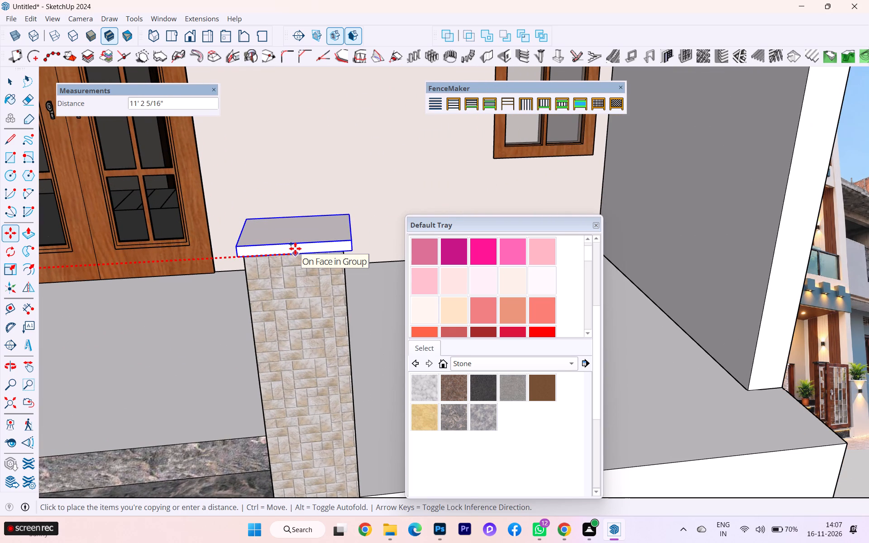
left_click(295, 248)
scroll(315, 216, "down", 7)
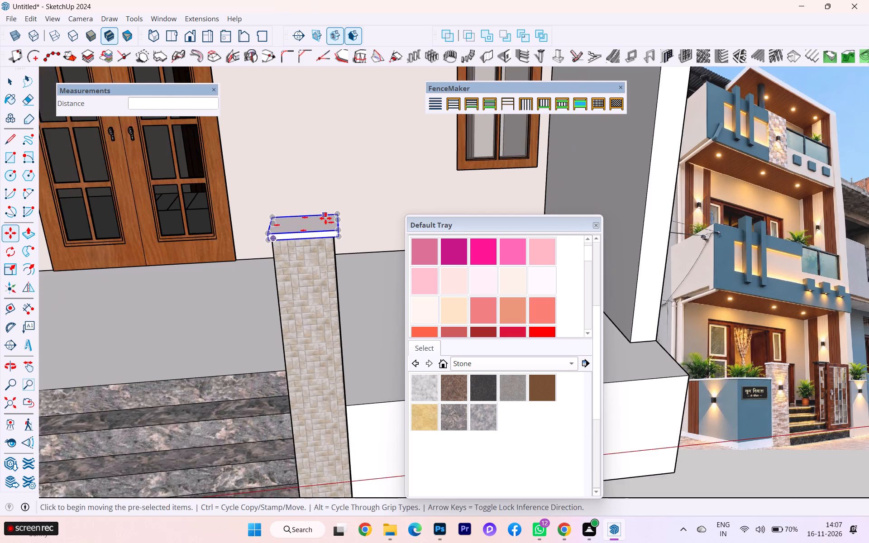
scroll(325, 218, "down", 3)
scroll(326, 221, "up", 1)
scroll(326, 221, "down", 9)
left_click(18, 79)
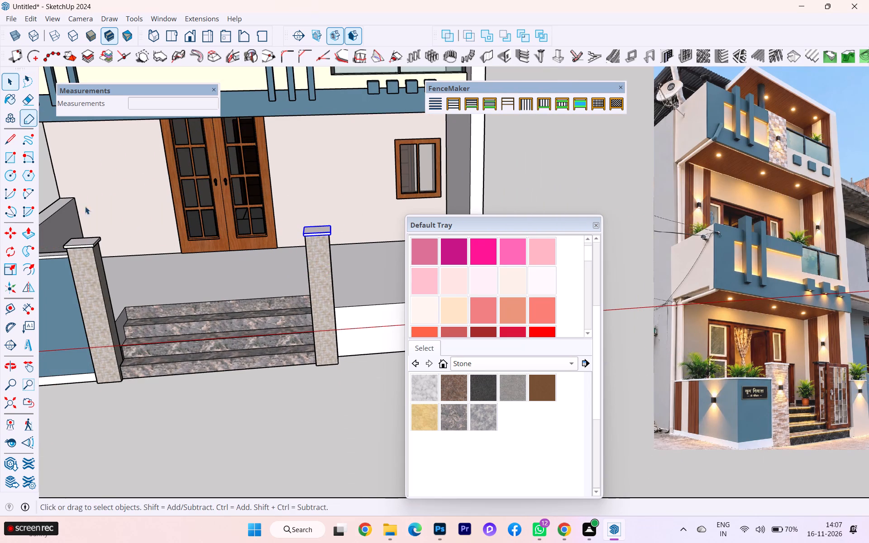
left_click(195, 381)
Examine both capped gate pillars, the entrance steps and the front wall against the reference photo.
scroll(326, 329, "down", 1)
scroll(327, 329, "up", 2)
scroll(333, 329, "down", 2)
scroll(364, 351, "up", 1)
scroll(364, 351, "down", 2)
scroll(291, 335, "up", 3)
scroll(291, 335, "down", 1)
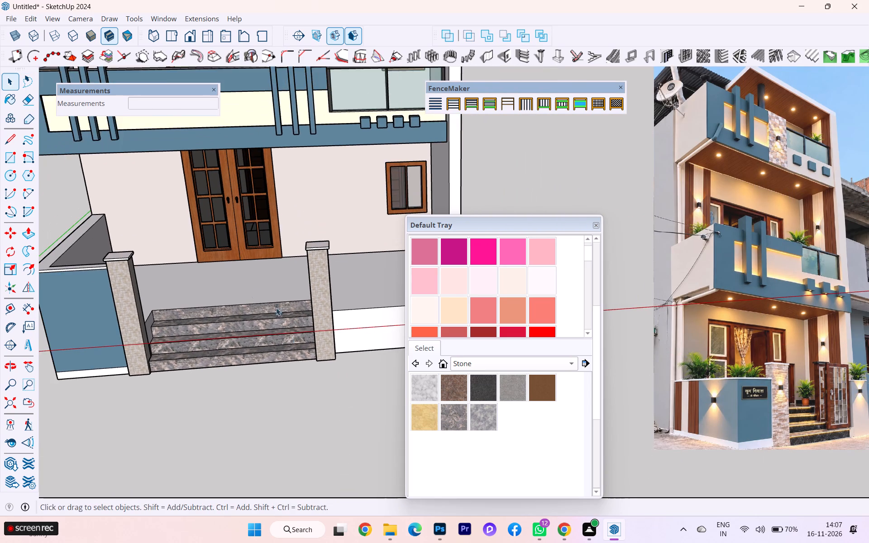
scroll(148, 244, "down", 2)
middle_click_drag(183, 291, 201, 224)
scroll(286, 221, "down", 2)
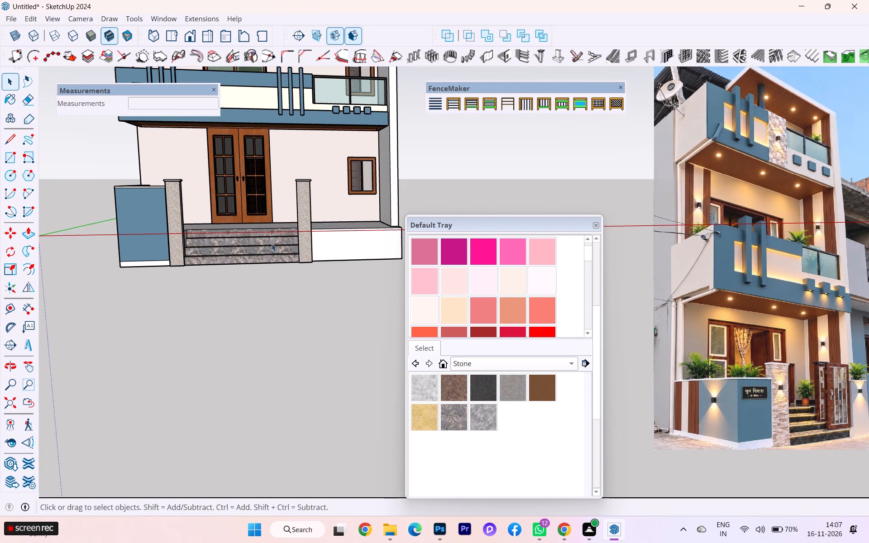
scroll(260, 243, "down", 1)
middle_click_drag(249, 259, 265, 297)
scroll(191, 244, "down", 1)
scroll(191, 244, "up", 4)
scroll(198, 259, "down", 1)
scroll(210, 252, "up", 1)
scroll(210, 252, "down", 2)
scroll(210, 252, "up", 3)
scroll(210, 252, "down", 1)
scroll(210, 252, "up", 1)
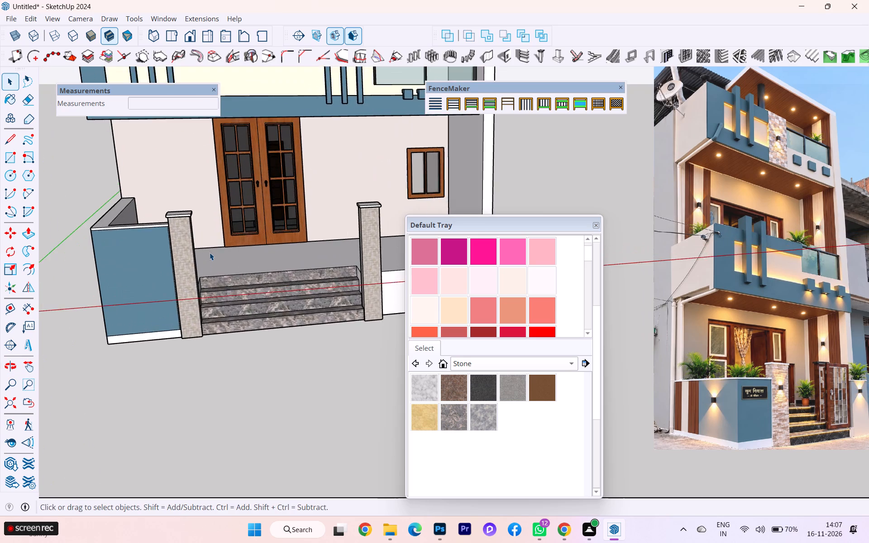
scroll(210, 252, "up", 2)
scroll(213, 239, "down", 2)
scroll(213, 239, "up", 2)
scroll(213, 239, "down", 1)
scroll(213, 239, "up", 11)
scroll(206, 219, "down", 7)
scroll(196, 228, "up", 1)
scroll(195, 229, "down", 1)
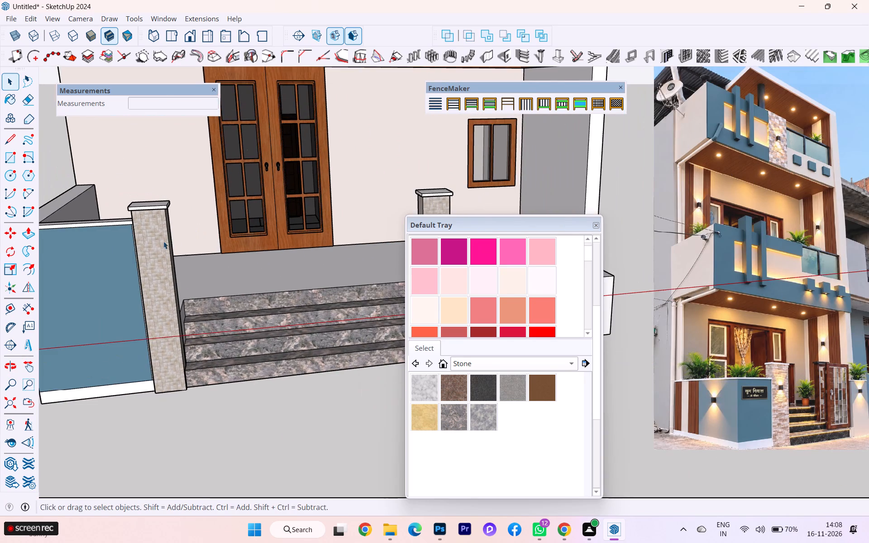
Examine the side of the boundary wall around its vertical wooden slats and white coping.
middle_click_drag(162, 246, 326, 273)
scroll(240, 250, "down", 7)
scroll(238, 251, "up", 1)
scroll(238, 251, "down", 1)
scroll(263, 286, "down", 1)
middle_click_drag(263, 286, 298, 285)
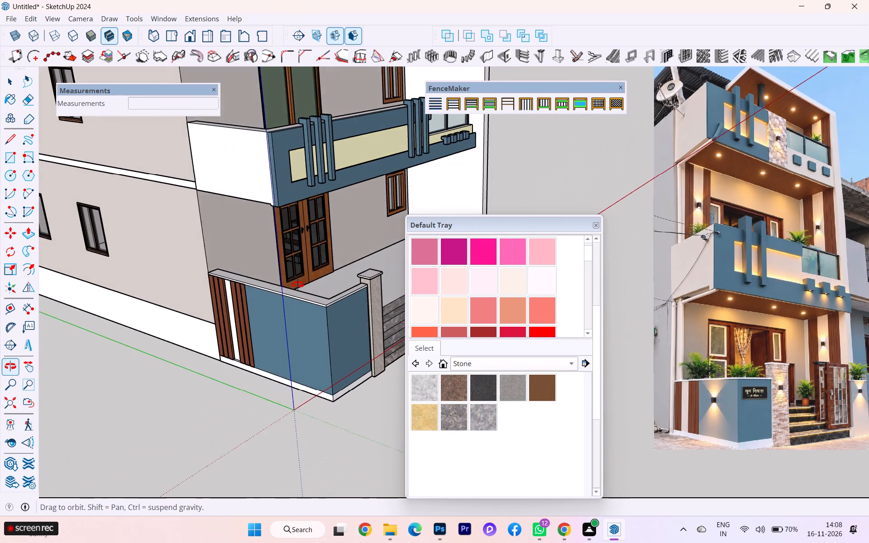
middle_click_drag(298, 285, 301, 280)
scroll(208, 300, "up", 13)
scroll(251, 348, "up", 4)
scroll(245, 341, "down", 4)
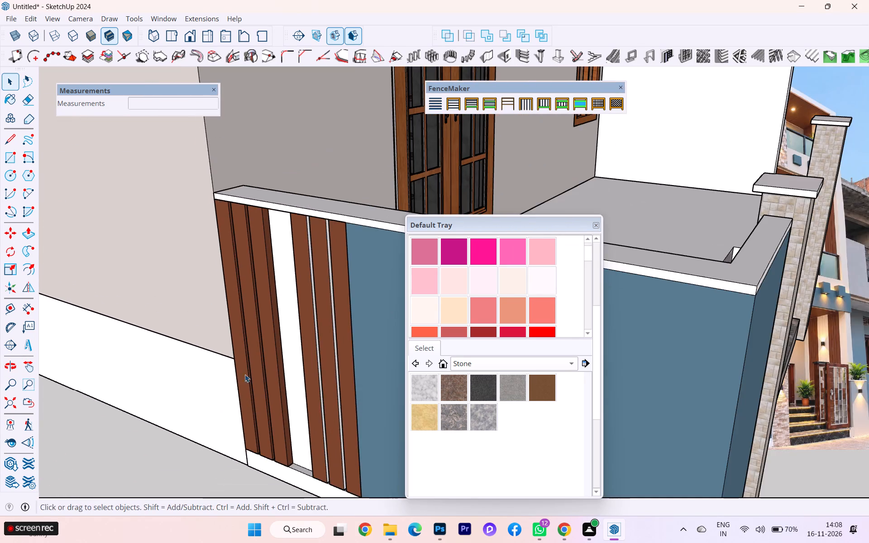
scroll(242, 395, "up", 7)
scroll(246, 425, "down", 2)
scroll(247, 428, "up", 2)
scroll(248, 395, "down", 4)
scroll(233, 237, "down", 4)
scroll(234, 241, "up", 1)
scroll(241, 265, "down", 5)
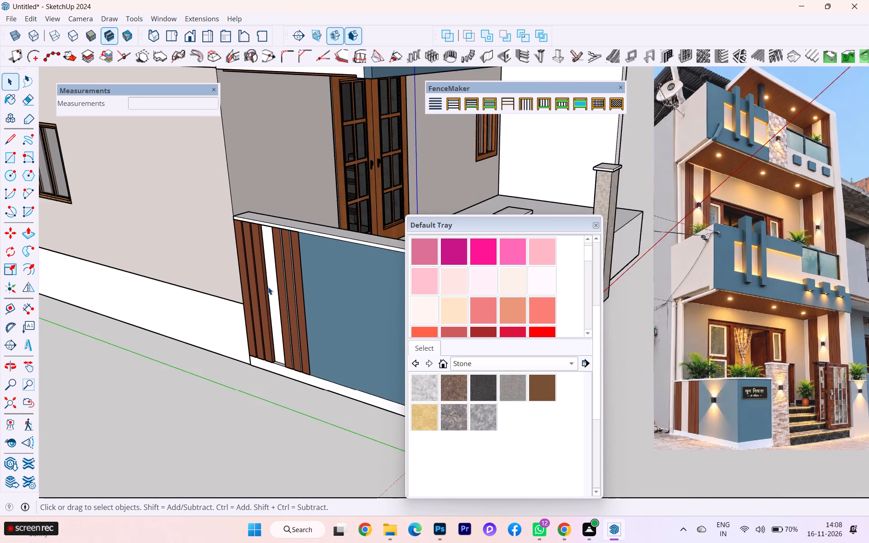
Examine the entrance from the opposite side, including the open porch edge and plinth beyond the second pillar.
scroll(268, 287, "down", 3)
scroll(306, 287, "down", 4)
middle_click_drag(143, 296, 112, 294)
scroll(127, 289, "up", 1)
middle_click_drag(273, 295, 165, 295)
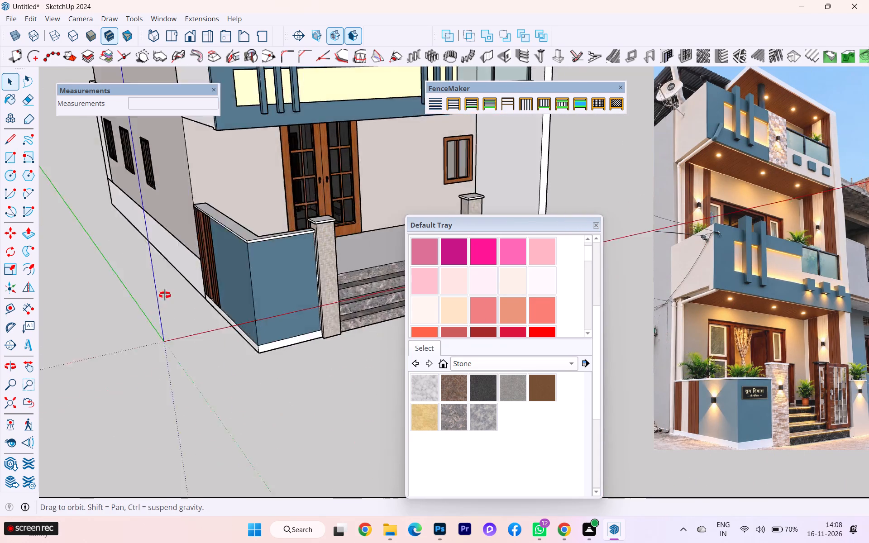
middle_click_drag(165, 295, 77, 287)
scroll(250, 266, "down", 2)
scroll(250, 266, "up", 2)
scroll(250, 266, "down", 3)
middle_click_drag(244, 268, 70, 259)
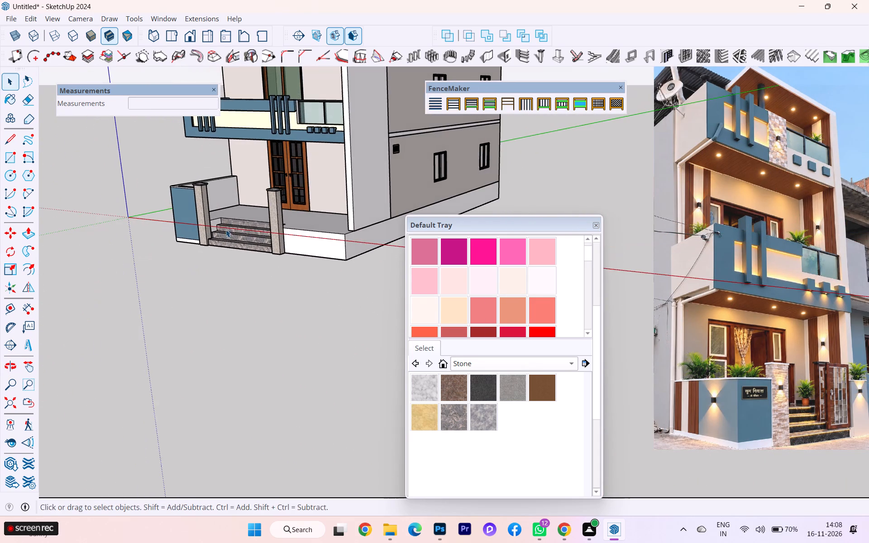
middle_click_drag(245, 225, 115, 238)
scroll(344, 217, "up", 3)
scroll(263, 226, "down", 2)
scroll(262, 226, "up", 1)
scroll(257, 229, "down", 2)
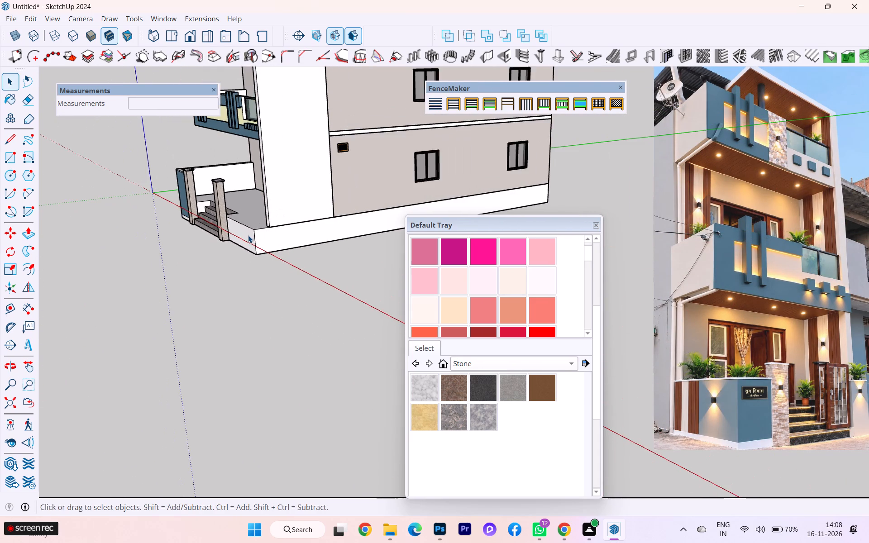
scroll(248, 235, "down", 2)
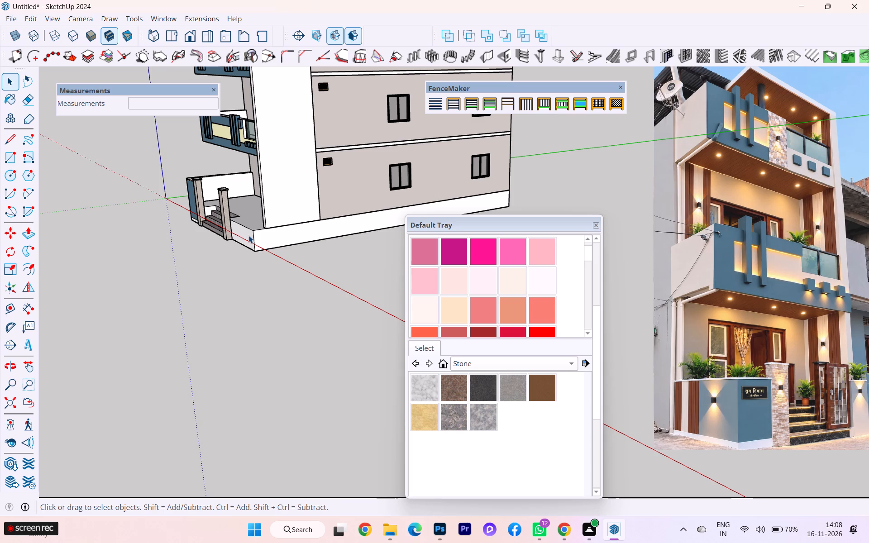
scroll(290, 258, "up", 3)
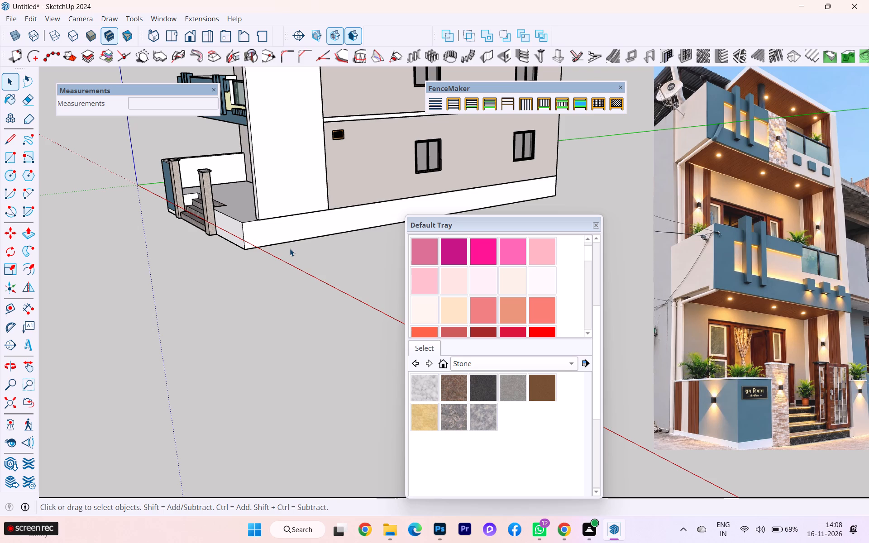
scroll(264, 222, "up", 3)
scroll(263, 221, "down", 1)
scroll(156, 259, "up", 2)
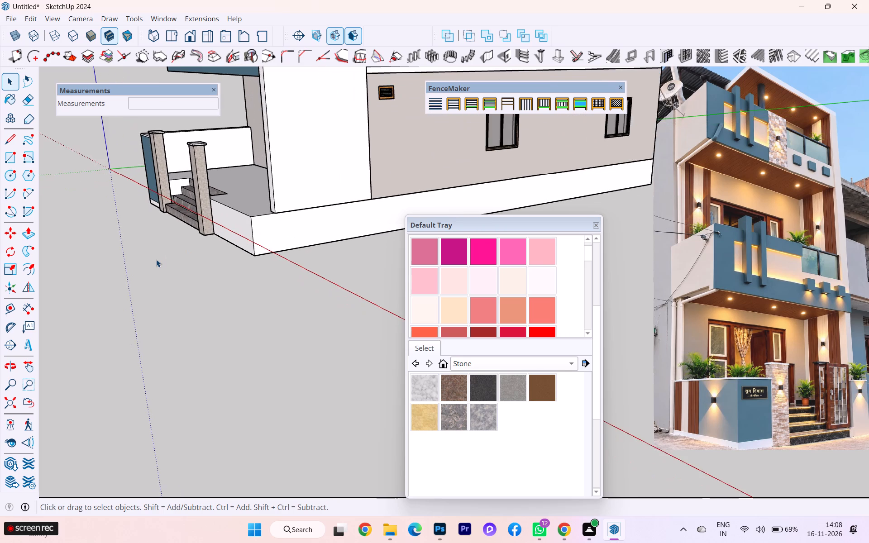
scroll(180, 265, "down", 1)
middle_click_drag(185, 271, 292, 367)
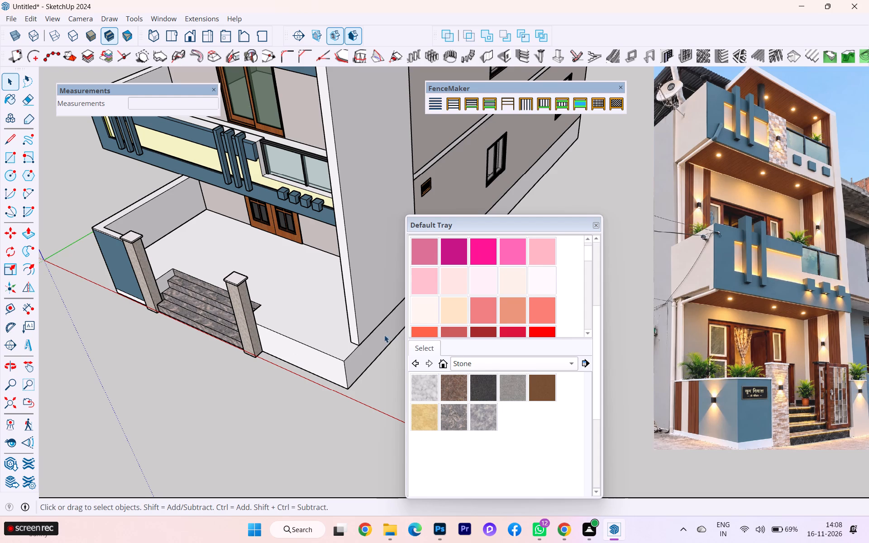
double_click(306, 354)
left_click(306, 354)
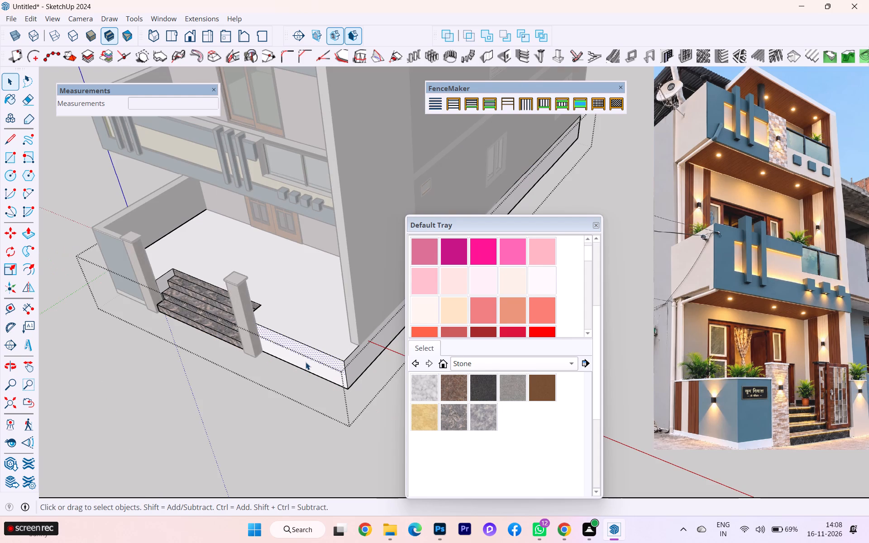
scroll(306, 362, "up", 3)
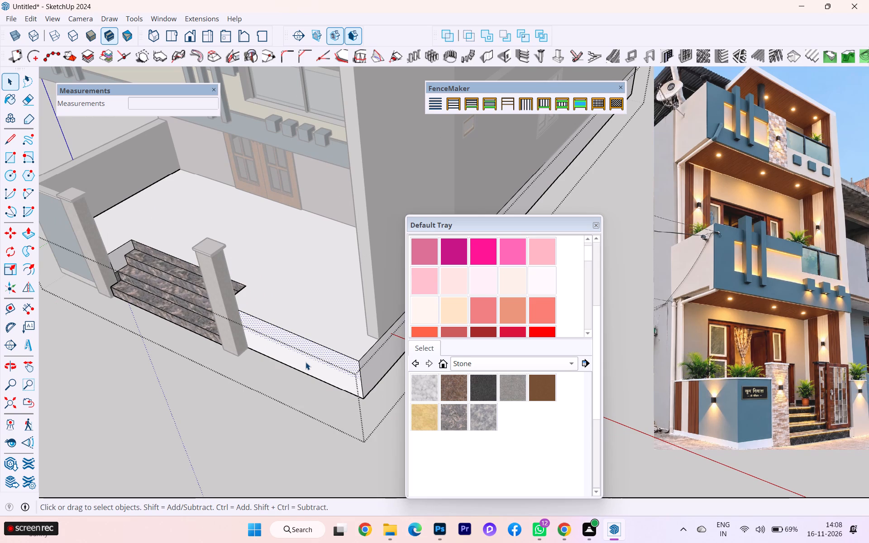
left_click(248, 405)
Draw a rectangle about 6" by 9' 8 3/8" along the open front porch edge, from the steps to the plinth corner.
scroll(311, 427, "down", 1)
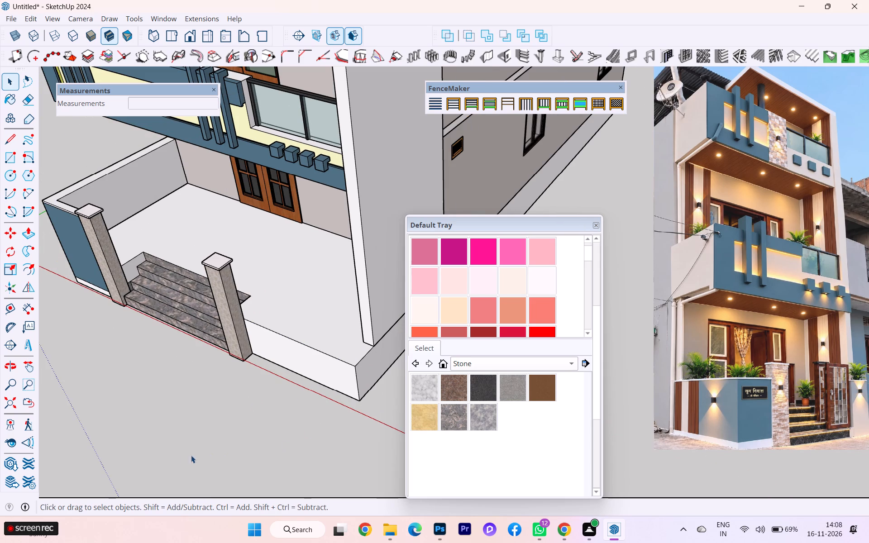
middle_click_drag(169, 437, 99, 440)
middle_click_drag(91, 439, 75, 438)
scroll(253, 315, "up", 4)
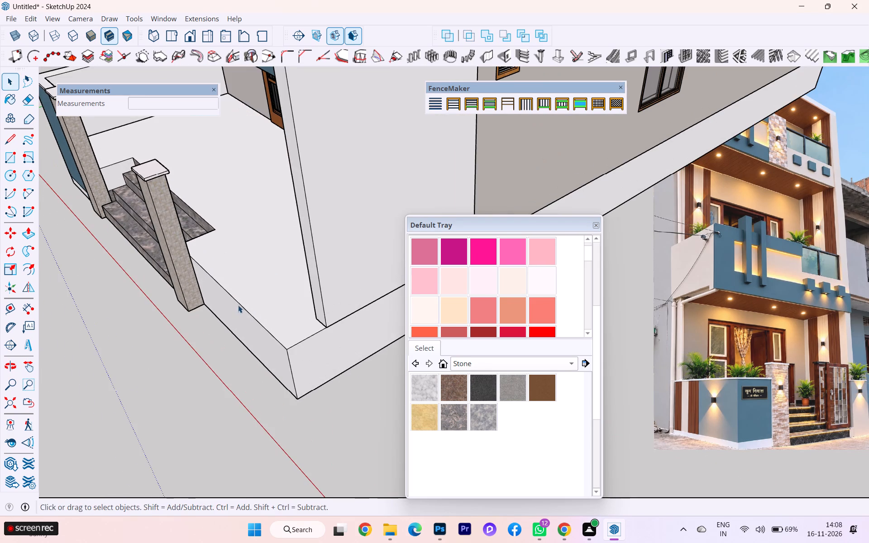
middle_click_drag(221, 307, 114, 338)
scroll(194, 236, "up", 2)
scroll(61, 145, "up", 1)
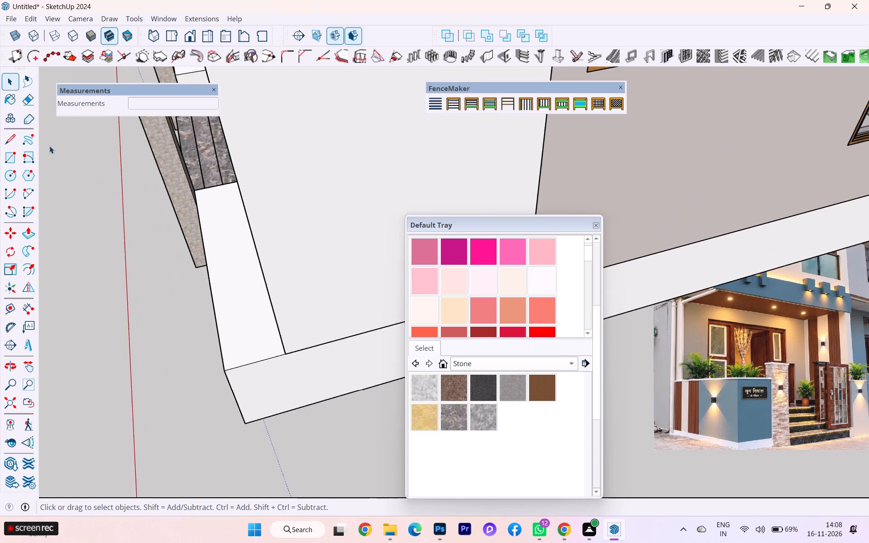
left_click(15, 162)
scroll(181, 207, "up", 2)
scroll(182, 207, "down", 1)
scroll(182, 207, "up", 1)
scroll(182, 207, "down", 1)
scroll(182, 207, "up", 1)
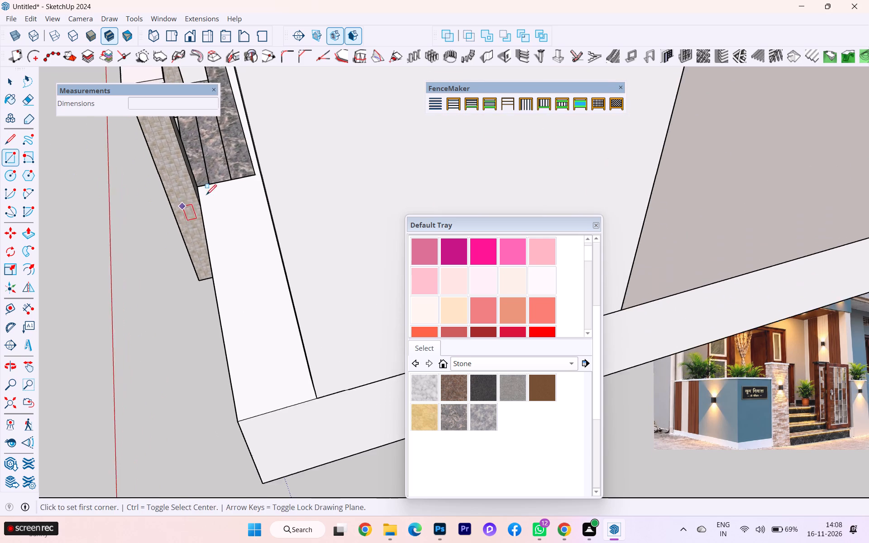
scroll(206, 195, "up", 2)
left_click(195, 186)
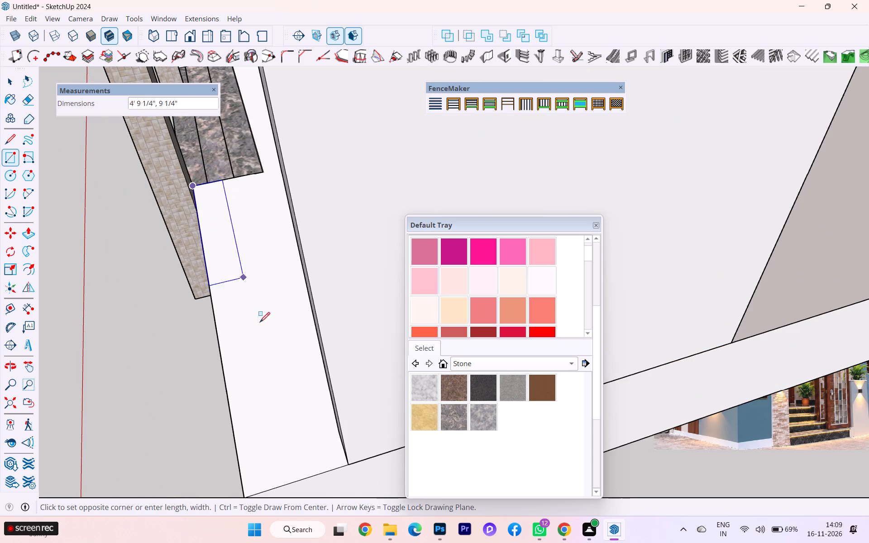
scroll(267, 346, "down", 3)
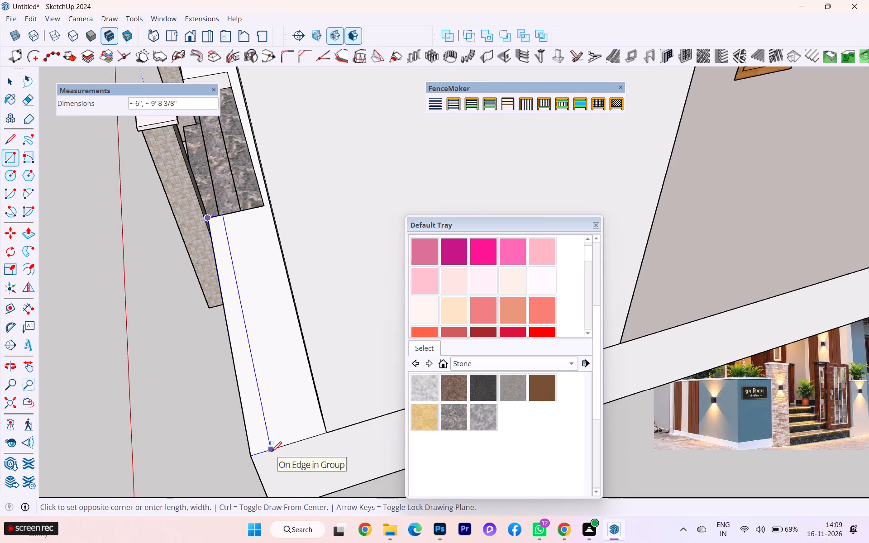
left_click(272, 452)
Push/Pull the narrow porch-edge strip up 4' to match the top of the existing front boundary wall.
scroll(254, 400, "down", 1)
middle_click_drag(255, 400, 335, 393)
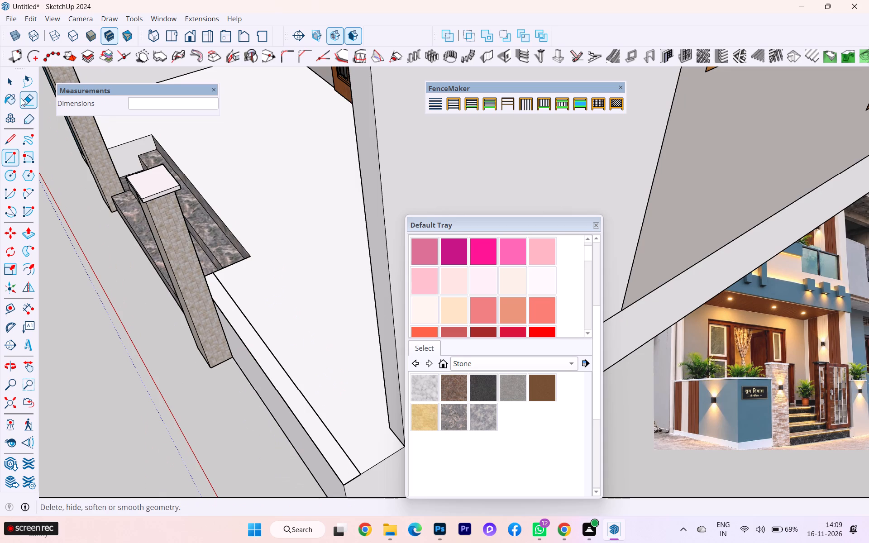
left_click(13, 85)
left_click(247, 337)
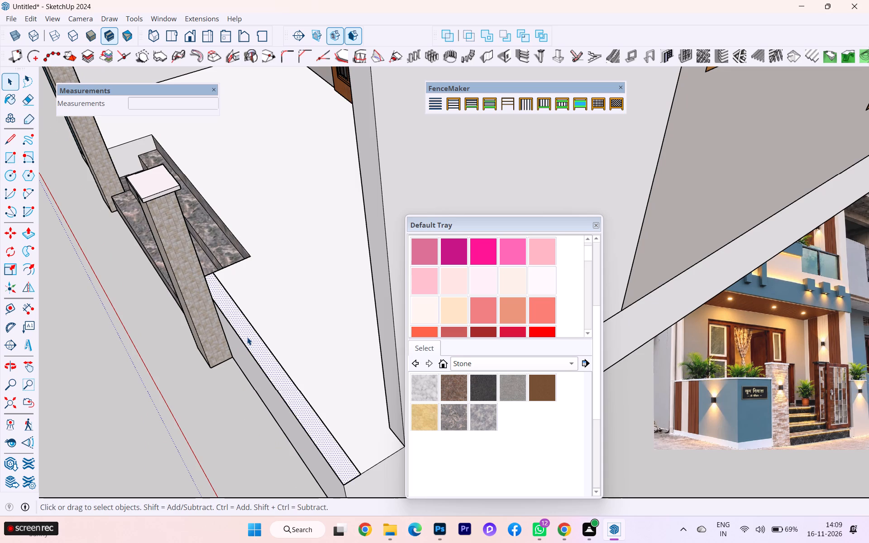
key("p")
key("Return")
left_click(240, 329)
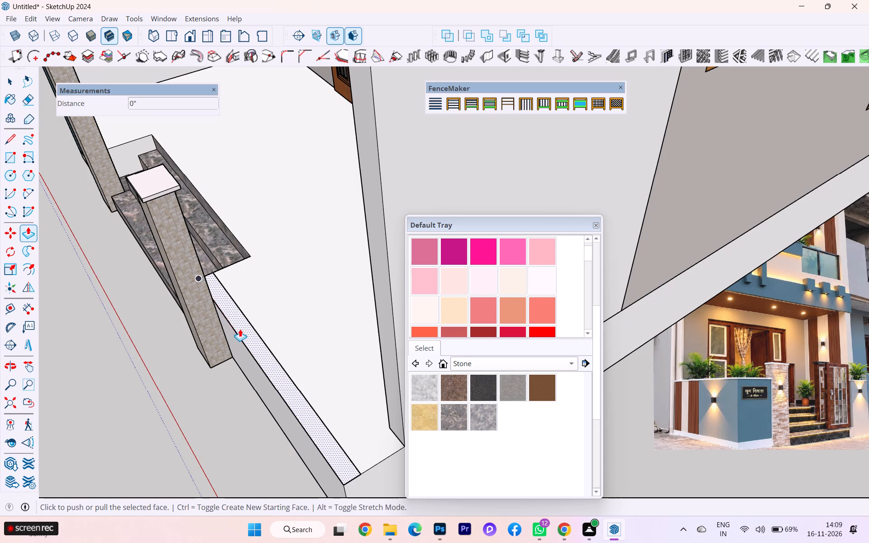
scroll(236, 303, "down", 3)
scroll(235, 301, "up", 1)
scroll(229, 295, "down", 8)
middle_click_drag(244, 299, 310, 316)
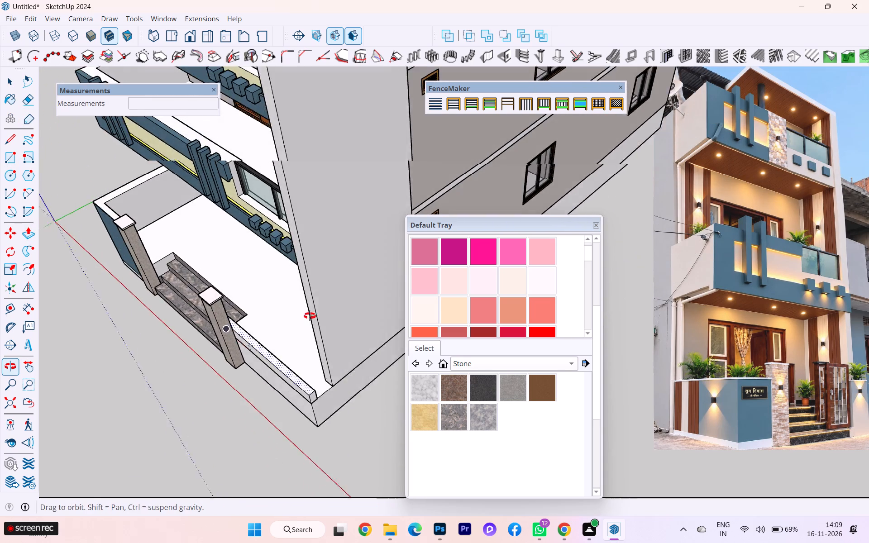
middle_click_drag(310, 316, 342, 305)
scroll(127, 291, "up", 2)
scroll(81, 230, "up", 2)
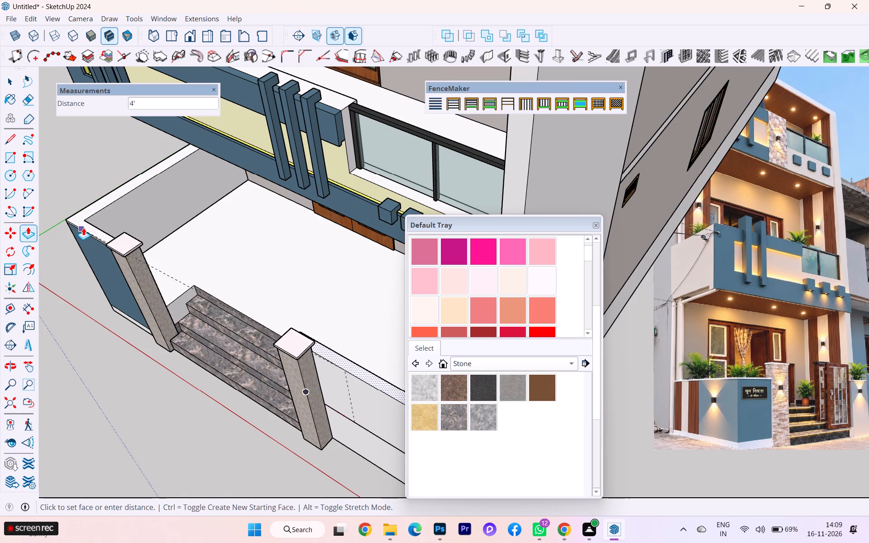
left_click(83, 228)
Examine the raised front wall and entrance from the front, comparing them with the existing boundary wall.
scroll(259, 241, "down", 3)
middle_click_drag(312, 329, 490, 257)
scroll(222, 263, "down", 1)
scroll(222, 263, "up", 2)
scroll(220, 264, "down", 1)
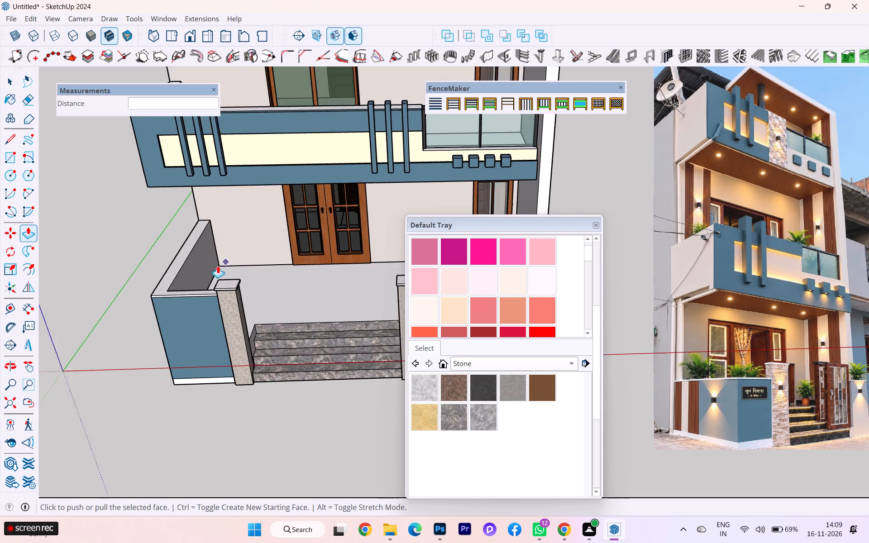
scroll(218, 266, "down", 4)
scroll(327, 290, "up", 7)
scroll(405, 294, "down", 2)
scroll(405, 294, "up", 1)
scroll(340, 300, "down", 1)
Copy the vertical inner edge at the new wall's outer end 6" along the red axis across its inner face.
middle_click_drag(340, 300, 0, 328)
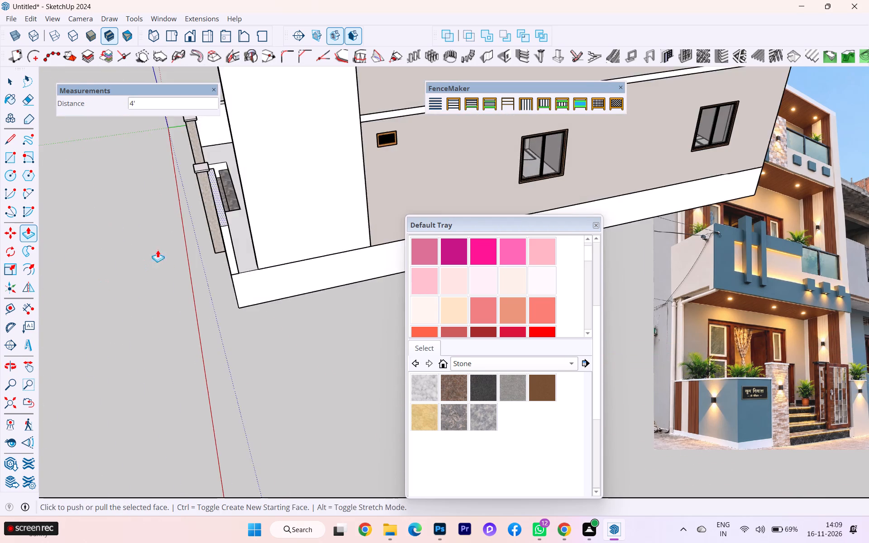
scroll(158, 249, "up", 6)
middle_click_drag(259, 246, 7, 275)
scroll(177, 145, "up", 2)
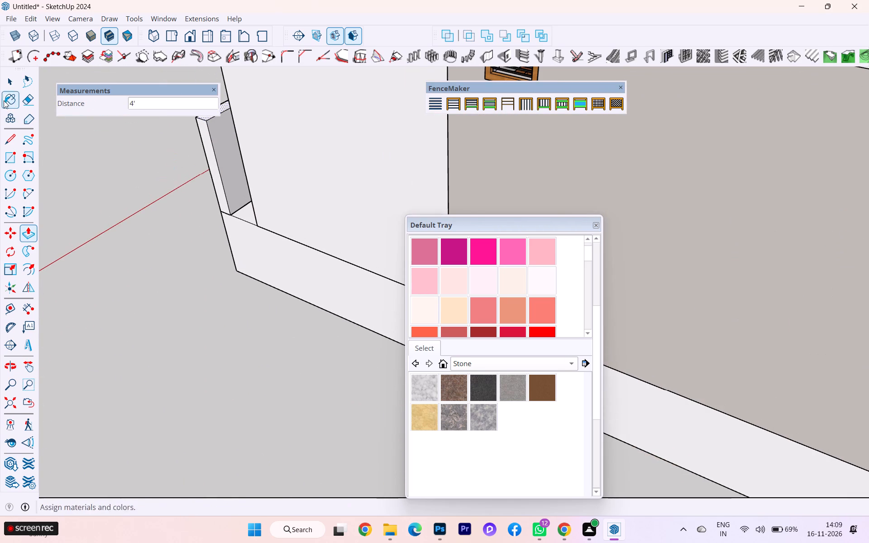
left_click(7, 74)
left_click(213, 142)
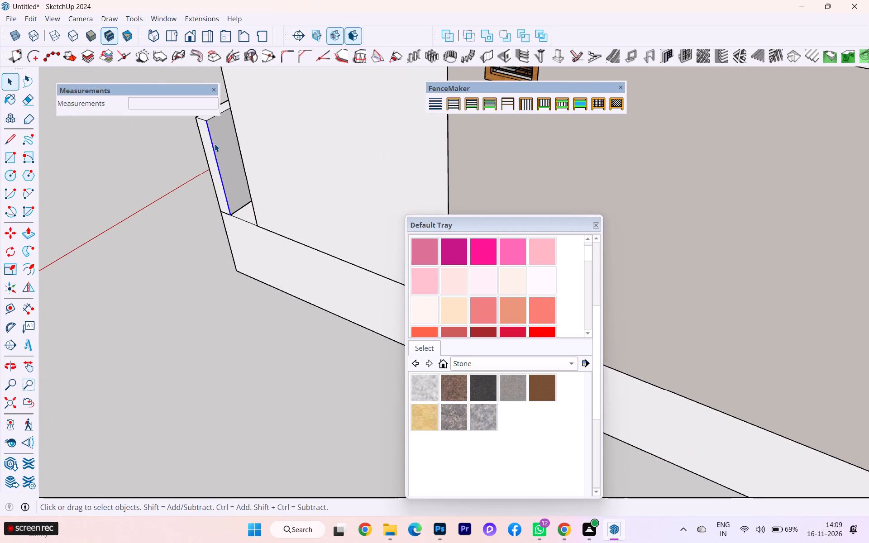
key("m")
key("Return")
left_click(215, 144)
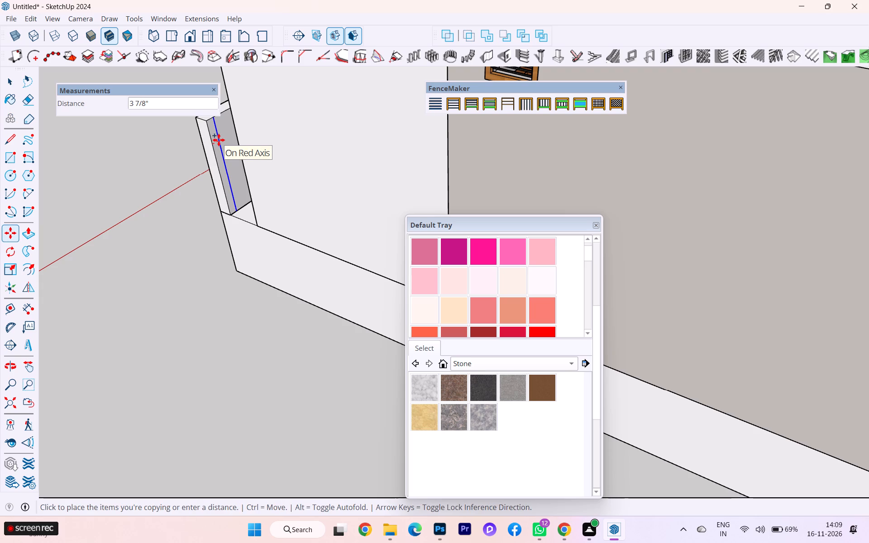
key("6")
key("Return")
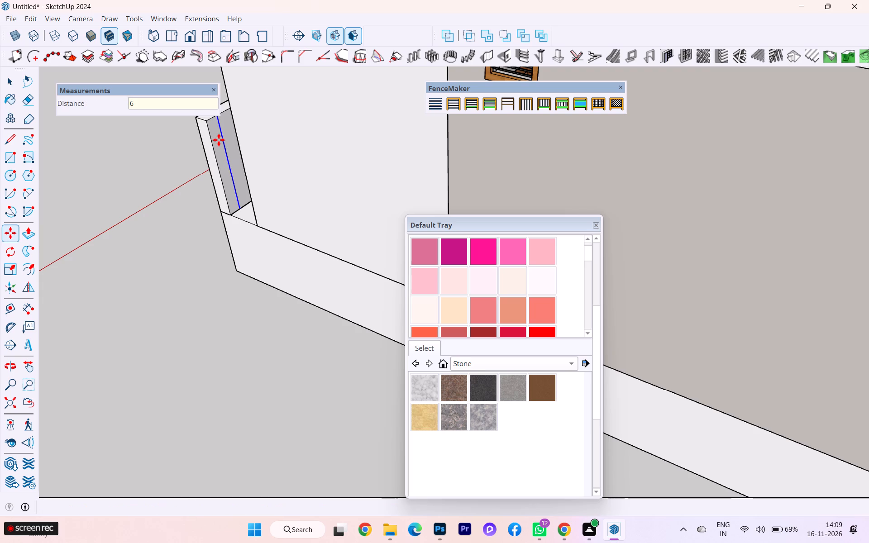
Push/Pull the 6" strip on the wall's inner face about 1' 4 11/16" back to meet the house's side wall.
key("p")
key("Return")
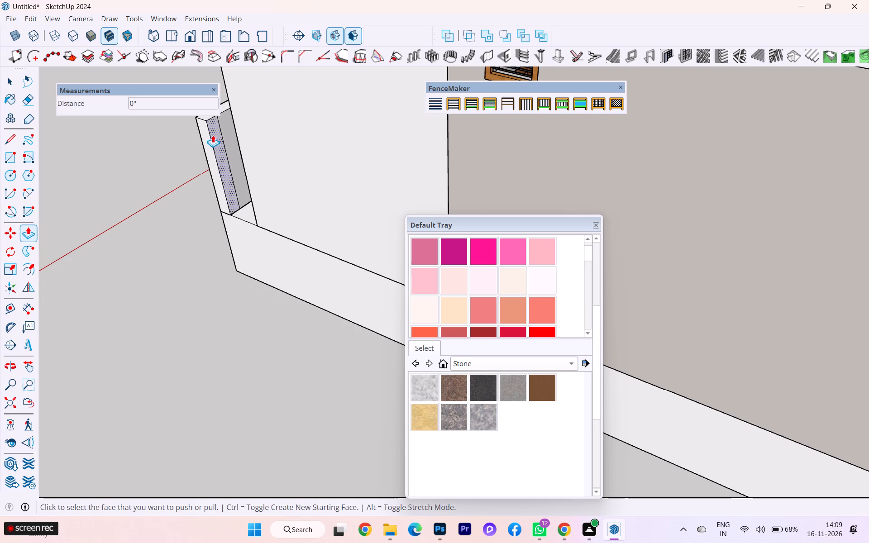
scroll(214, 131, "up", 2)
left_click(215, 130)
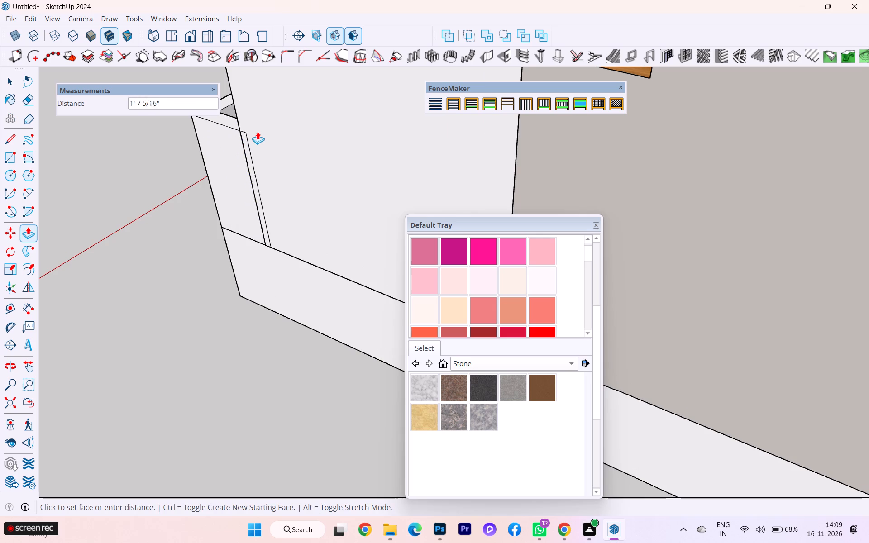
left_click(236, 110)
Examine the new parapet wall beside the second pillar from the front against the reference photo.
middle_click(121, 207)
middle_click_drag(130, 208, 430, 225)
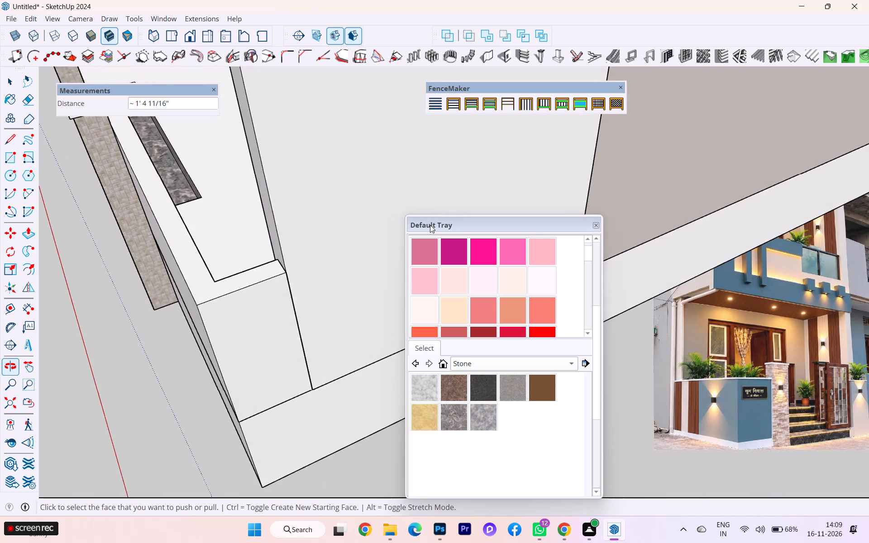
scroll(160, 195, "down", 6)
middle_click_drag(129, 226, 430, 194)
scroll(253, 181, "down", 7)
scroll(248, 206, "up", 1)
scroll(248, 206, "down", 2)
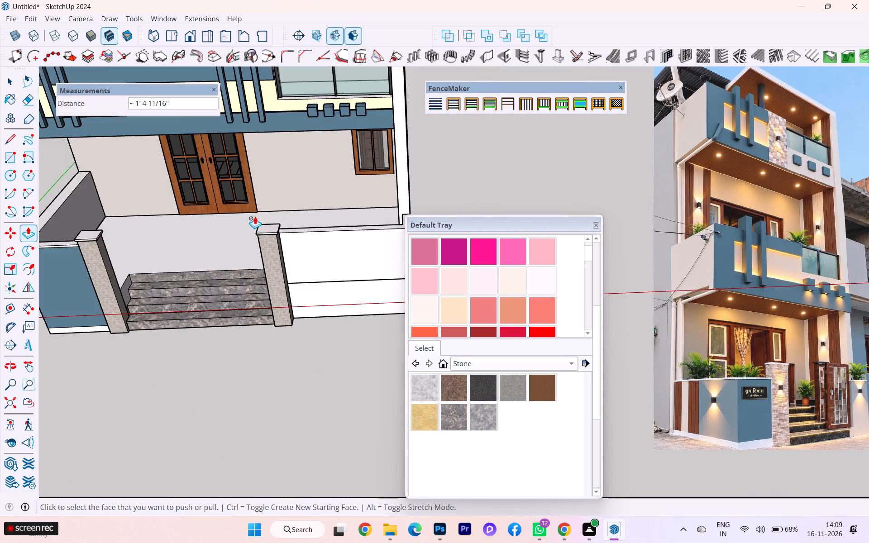
scroll(255, 216, "down", 2)
scroll(276, 240, "up", 2)
scroll(276, 241, "down", 1)
middle_click_drag(283, 243, 299, 176)
scroll(311, 203, "down", 3)
scroll(313, 211, "up", 1)
scroll(314, 217, "down", 4)
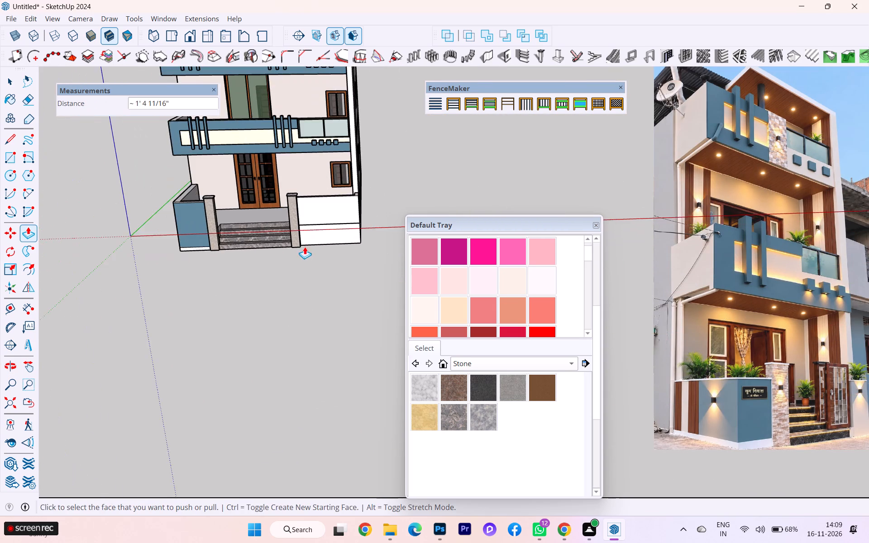
middle_click_drag(306, 238, 316, 210)
scroll(318, 188, "up", 8)
scroll(353, 181, "down", 1)
scroll(353, 181, "up", 4)
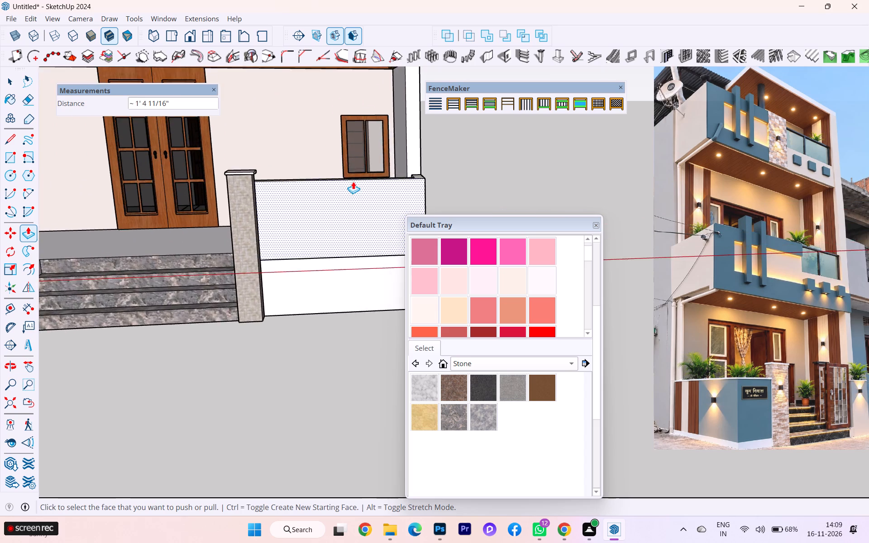
Examine the outer corner where the new parapet wall sits on the plinth, from the side and from below.
scroll(353, 183, "down", 3)
middle_click_drag(306, 195, 300, 195)
middle_click(298, 195)
middle_click_drag(295, 195, 133, 204)
scroll(244, 208, "up", 3)
scroll(244, 208, "down", 2)
scroll(244, 208, "up", 2)
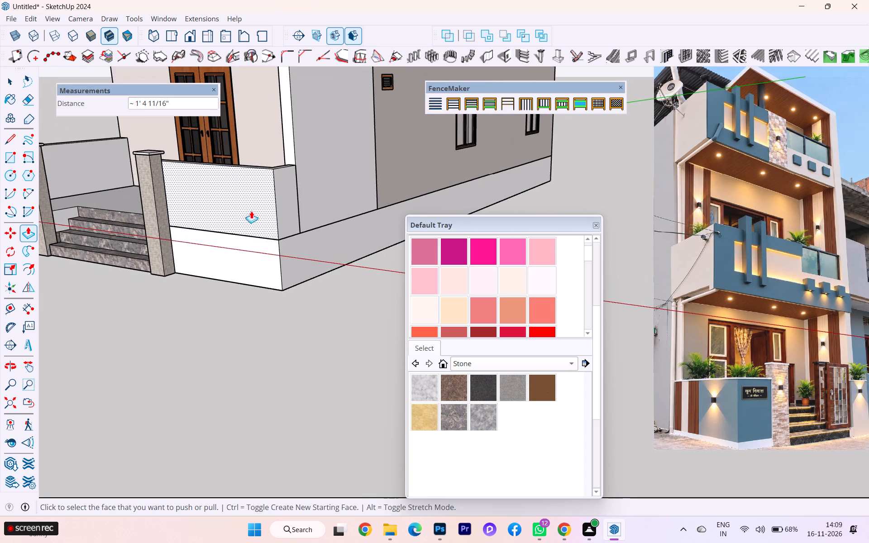
middle_click(265, 219)
scroll(265, 219, "up", 4)
middle_click_drag(265, 219, 174, 143)
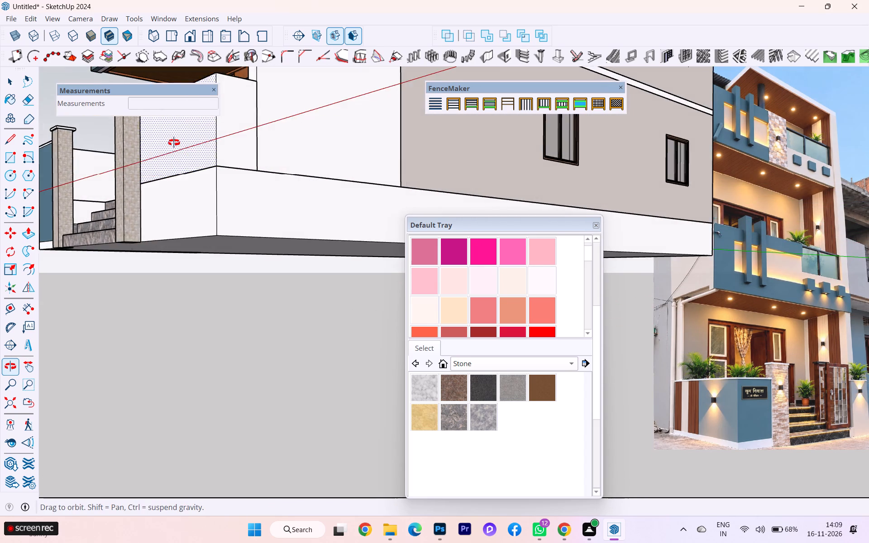
middle_click_drag(174, 143, 245, 211)
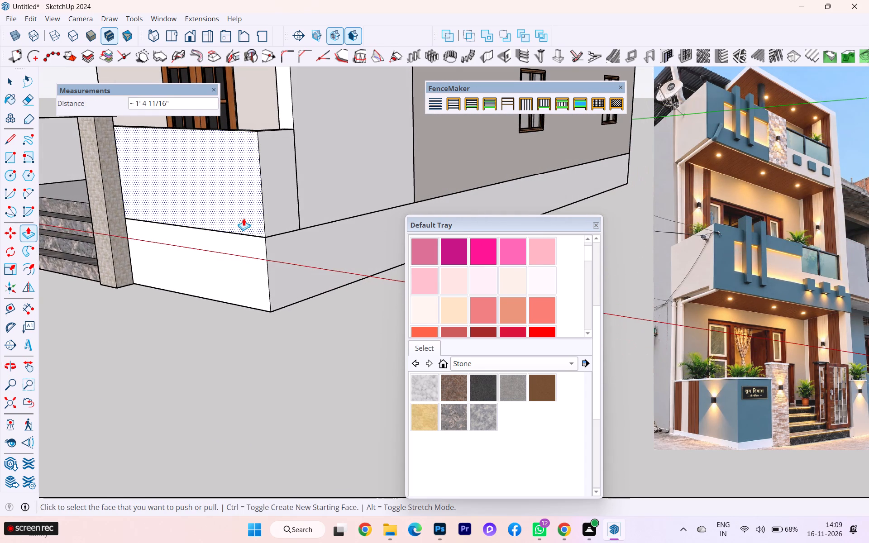
scroll(244, 228, "up", 7)
scroll(297, 210, "down", 4)
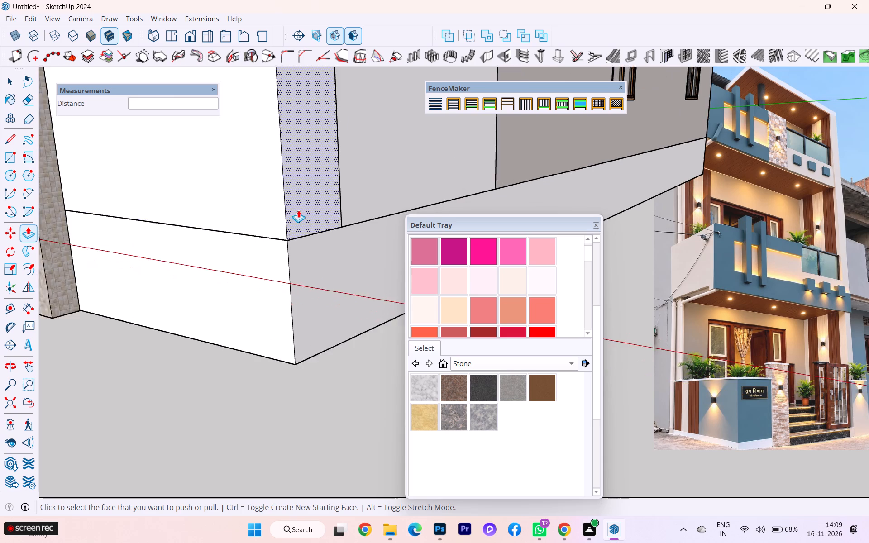
scroll(298, 210, "down", 3)
scroll(300, 210, "up", 2)
scroll(300, 210, "down", 4)
scroll(266, 251, "up", 3)
scroll(248, 270, "down", 7)
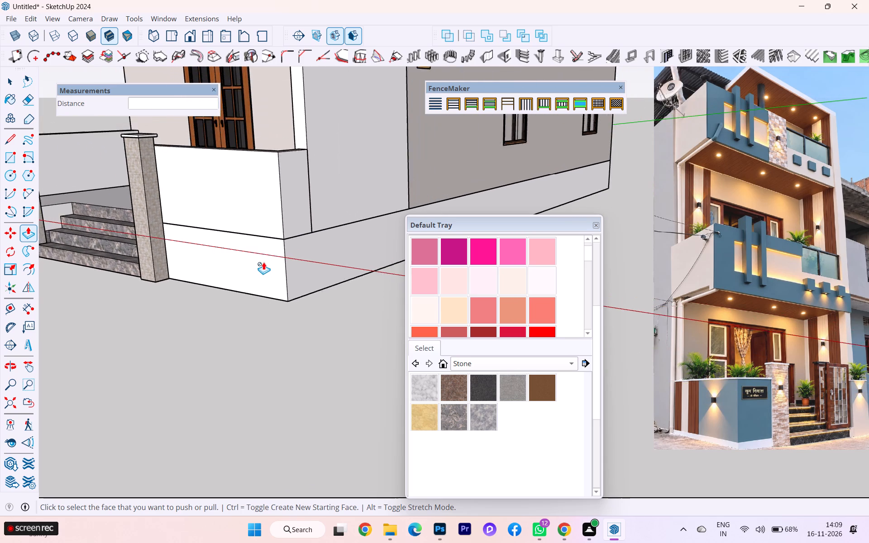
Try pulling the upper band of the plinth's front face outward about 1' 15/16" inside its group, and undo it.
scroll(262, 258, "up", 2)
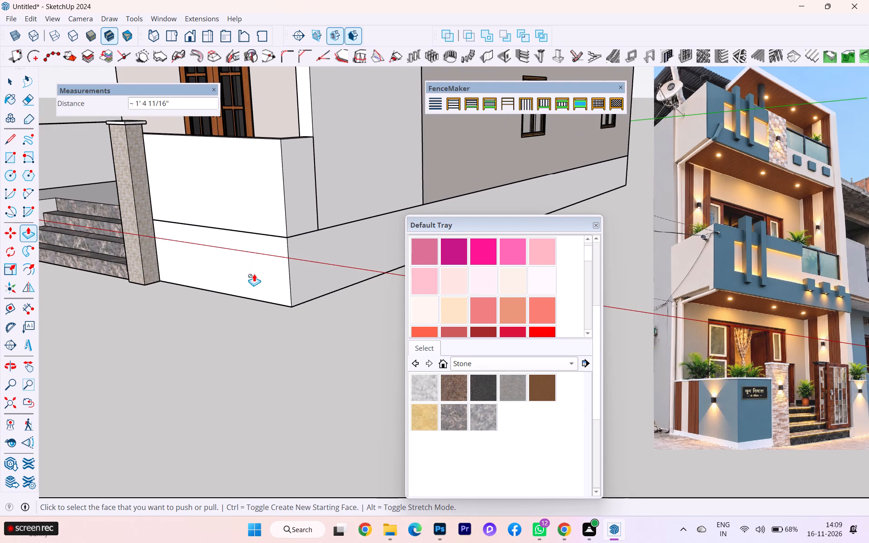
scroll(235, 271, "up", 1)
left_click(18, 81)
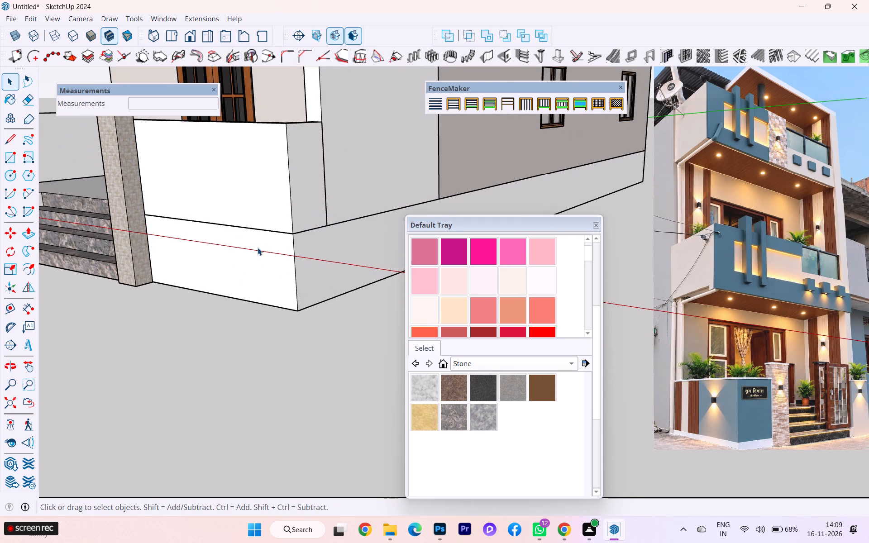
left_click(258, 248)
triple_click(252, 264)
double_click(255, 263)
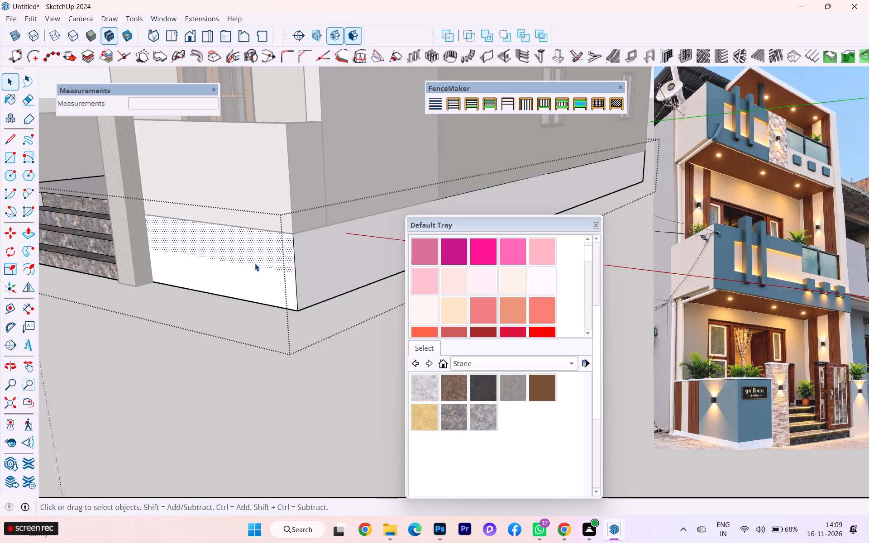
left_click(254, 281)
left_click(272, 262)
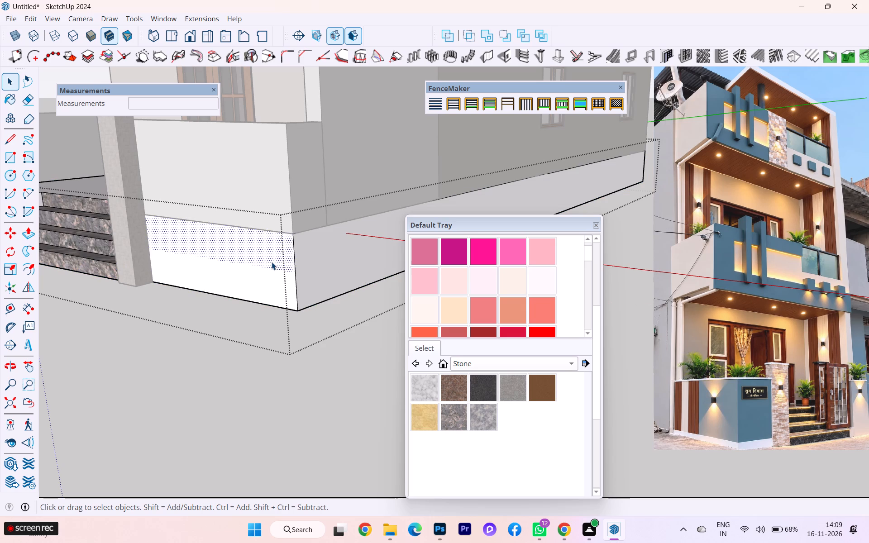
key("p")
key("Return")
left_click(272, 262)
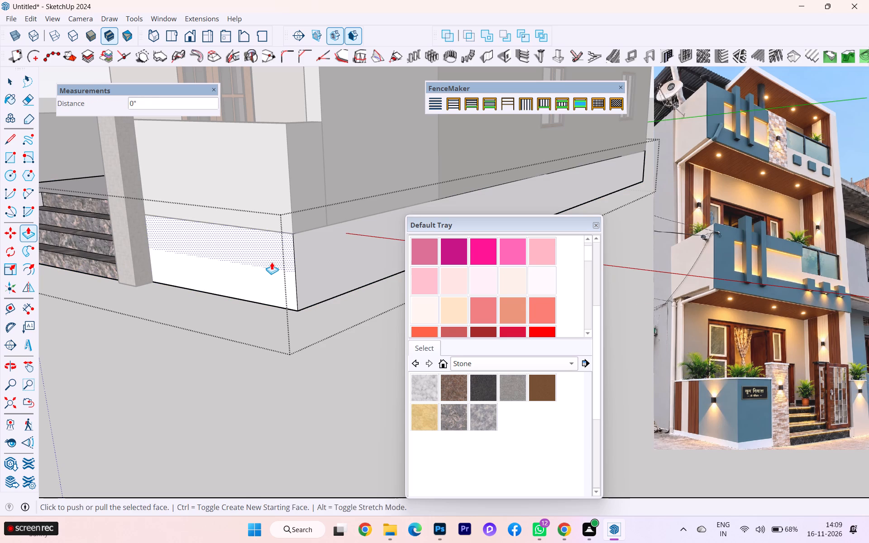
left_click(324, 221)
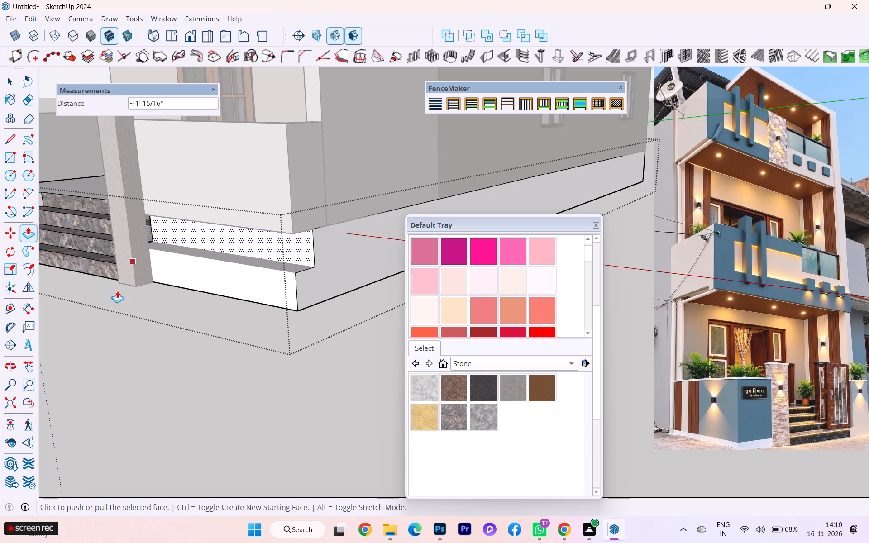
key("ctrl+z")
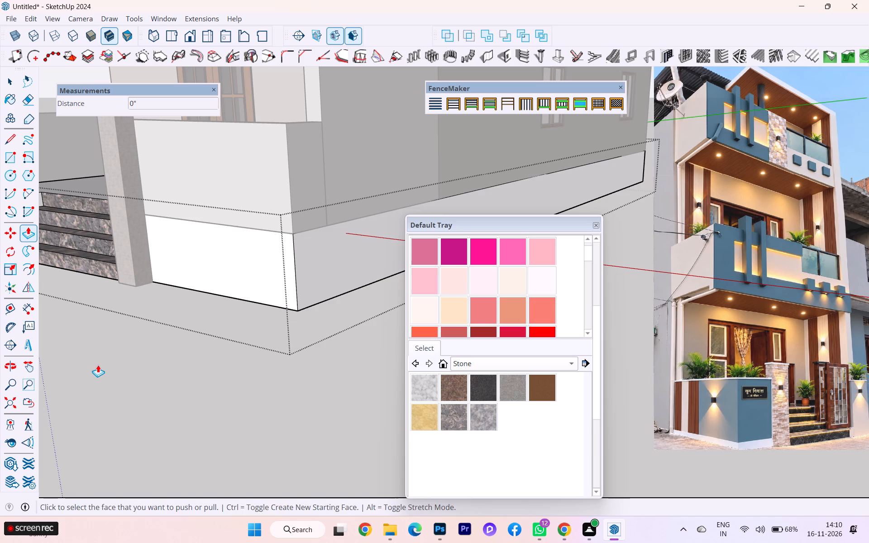
Close the plinth group and examine the parapet wall's front face and its junction with the second pillar and plinth from several angles.
scroll(241, 284, "down", 3)
scroll(208, 329, "up", 1)
scroll(210, 331, "down", 4)
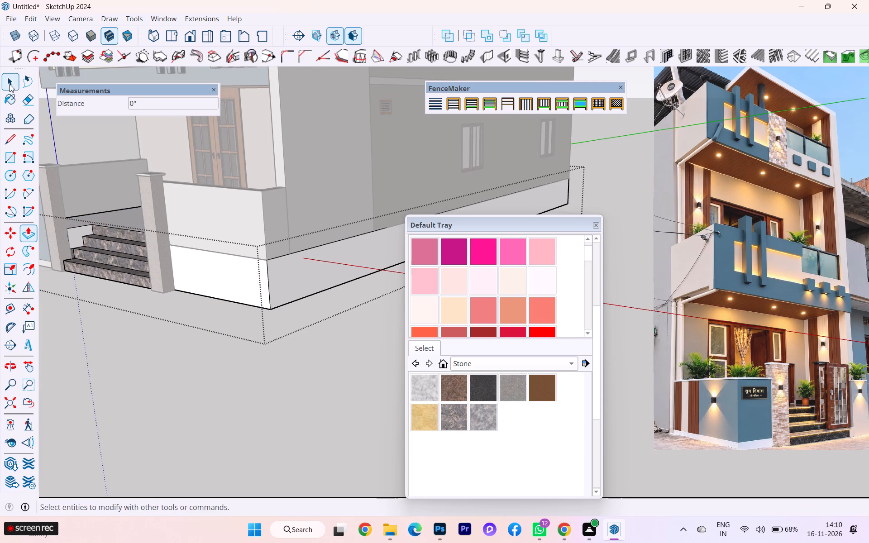
left_click(10, 84)
left_click(122, 365)
scroll(256, 357, "down", 1)
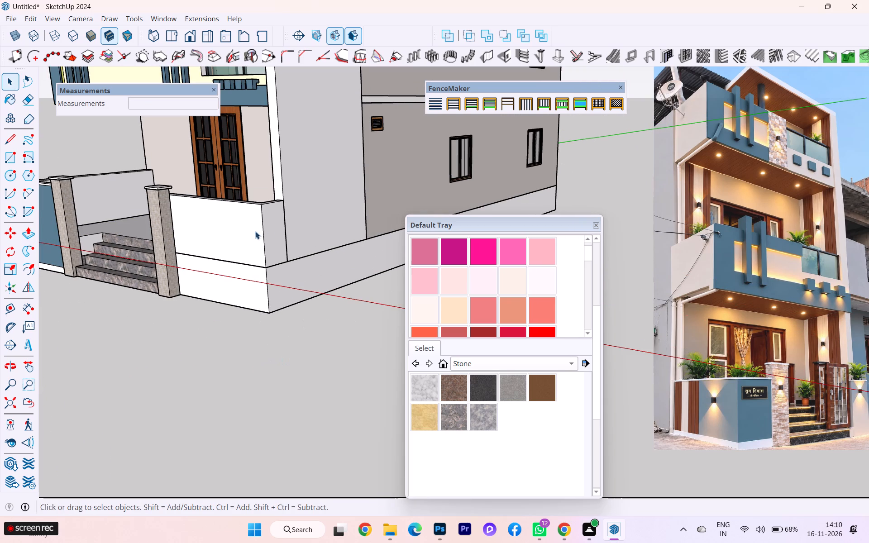
double_click(246, 234)
scroll(205, 233, "up", 8)
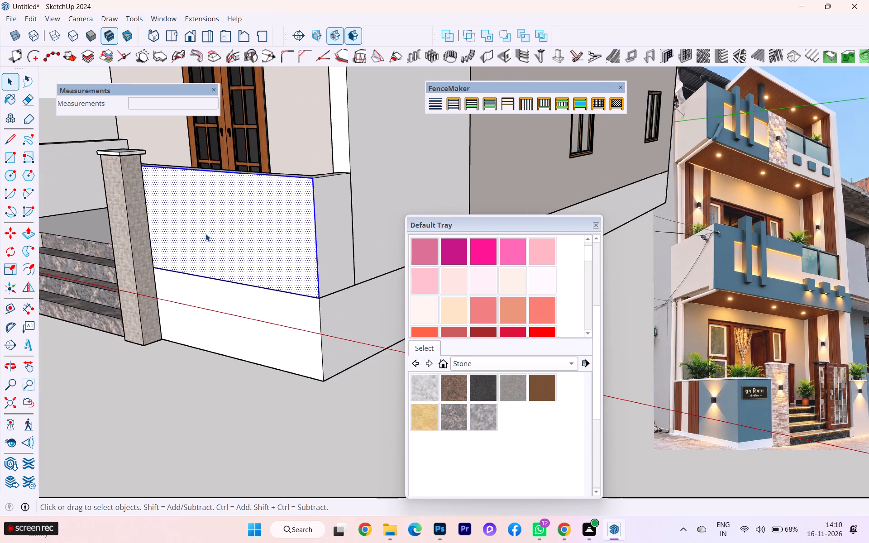
scroll(172, 209, "up", 3)
scroll(155, 230, "down", 1)
middle_click_drag(153, 233, 251, 251)
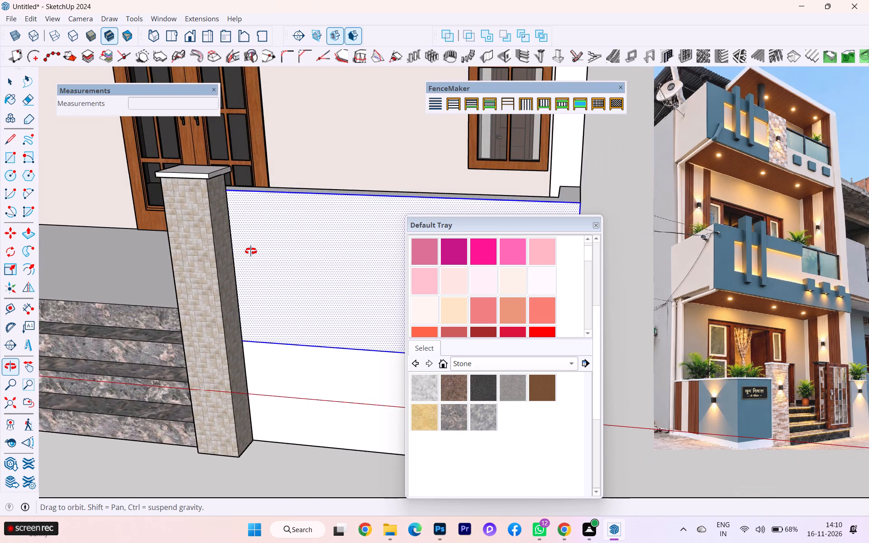
middle_click_drag(251, 251, 399, 263)
scroll(186, 243, "down", 2)
scroll(162, 244, "up", 1)
scroll(158, 244, "down", 3)
middle_click_drag(301, 264, 353, 263)
scroll(167, 247, "up", 1)
scroll(153, 250, "down", 2)
scroll(401, 268, "up", 1)
scroll(192, 254, "down", 4)
scroll(187, 254, "up", 2)
scroll(186, 255, "down", 3)
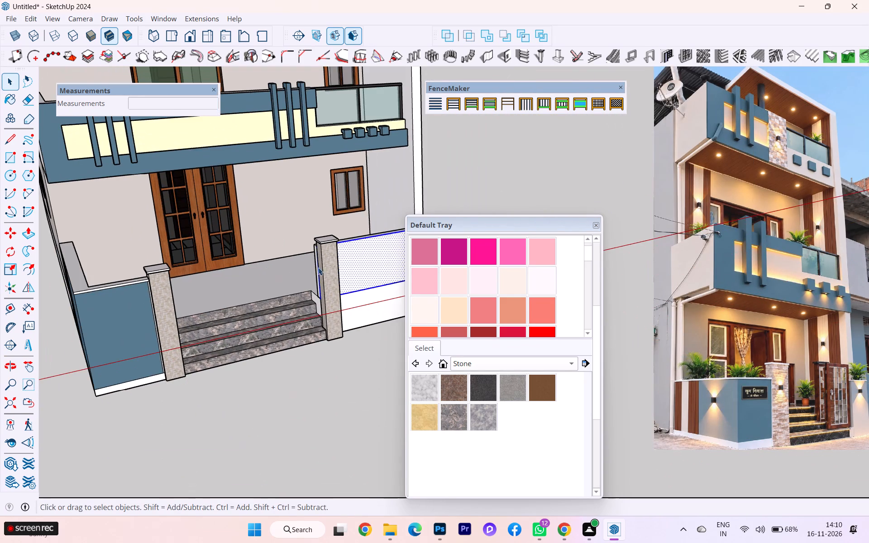
middle_click_drag(315, 277, 0, 349)
scroll(201, 250, "down", 2)
scroll(201, 250, "up", 4)
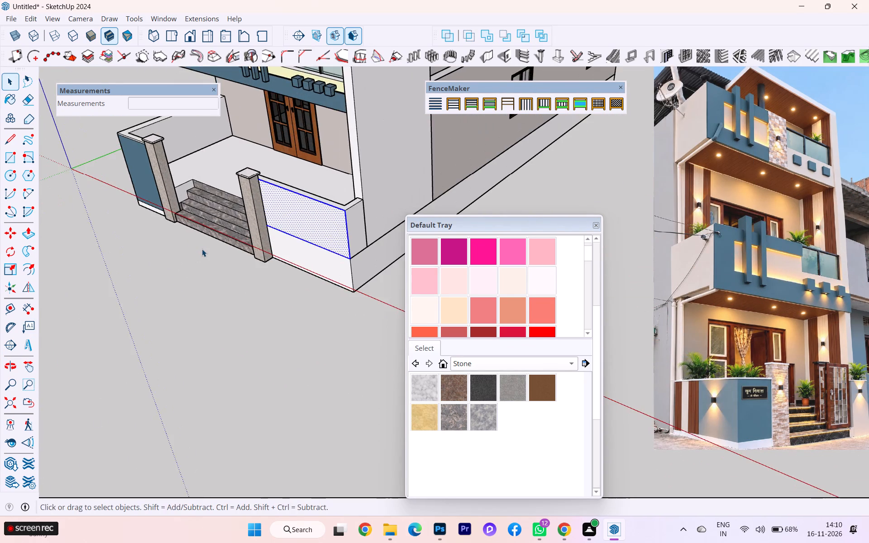
scroll(202, 249, "up", 6)
scroll(223, 295, "down", 1)
scroll(233, 303, "up", 1)
scroll(254, 317, "down", 2)
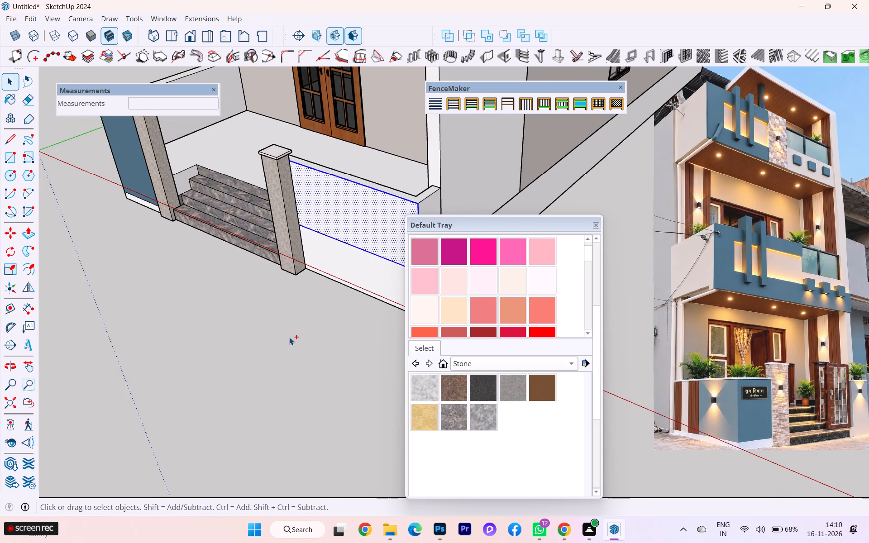
Undo the modelling of the parapet wall on the plinth beside the second pillar.
key("ctrl+z")
key("ctrl+z")
key("ctrl+z")
key("ctrl+z")
key("ctrl+z")
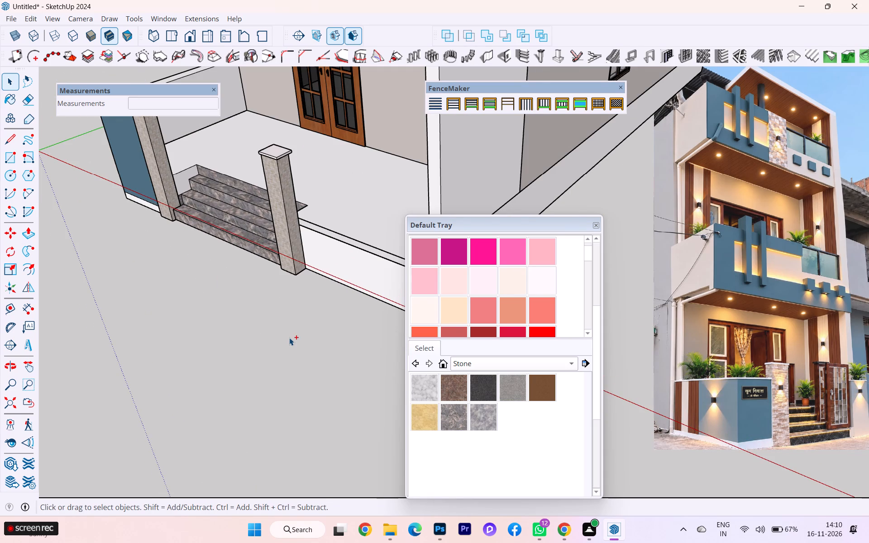
key("ctrl+z")
Inside the plinth group, draw a 3' vertical line on the front face along the second pillar's edge, from base to top.
scroll(190, 323, "up", 2)
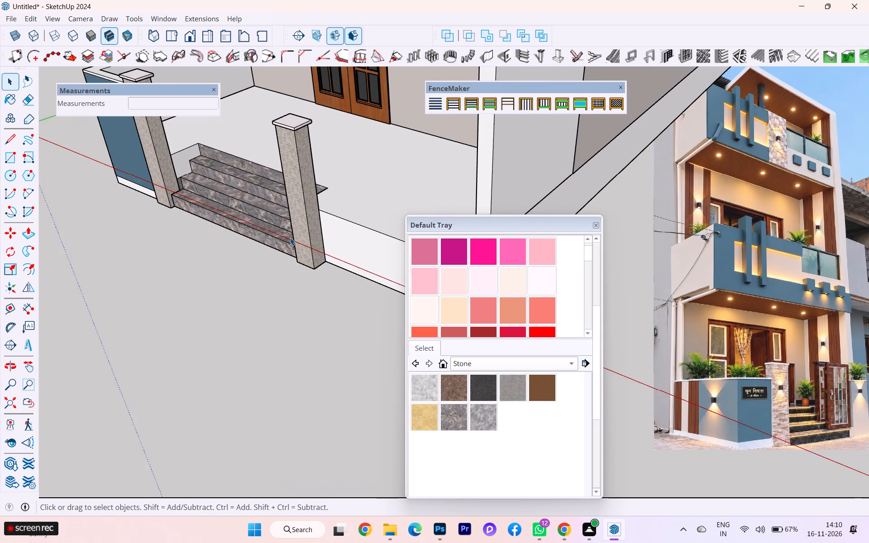
middle_click_drag(95, 299, 0, 311)
scroll(320, 187, "up", 3)
middle_click_drag(294, 203, 234, 223)
scroll(242, 216, "up", 3)
middle_click_drag(313, 205, 424, 179)
double_click(333, 235)
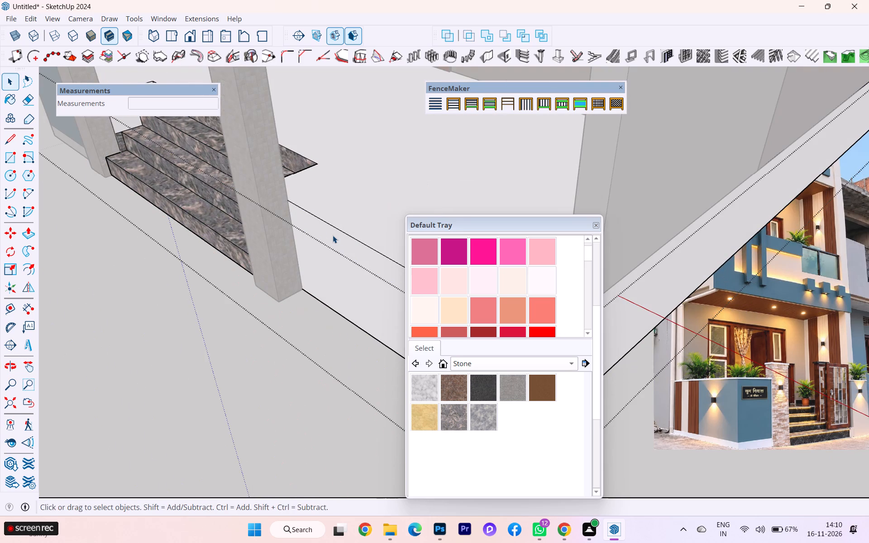
key("l")
key("Return")
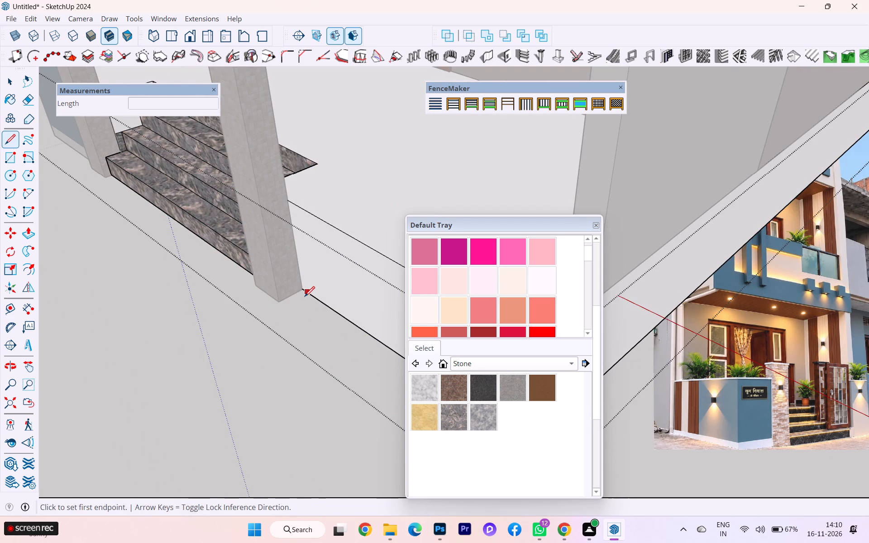
scroll(305, 296, "down", 1)
scroll(305, 296, "up", 4)
left_click(301, 290)
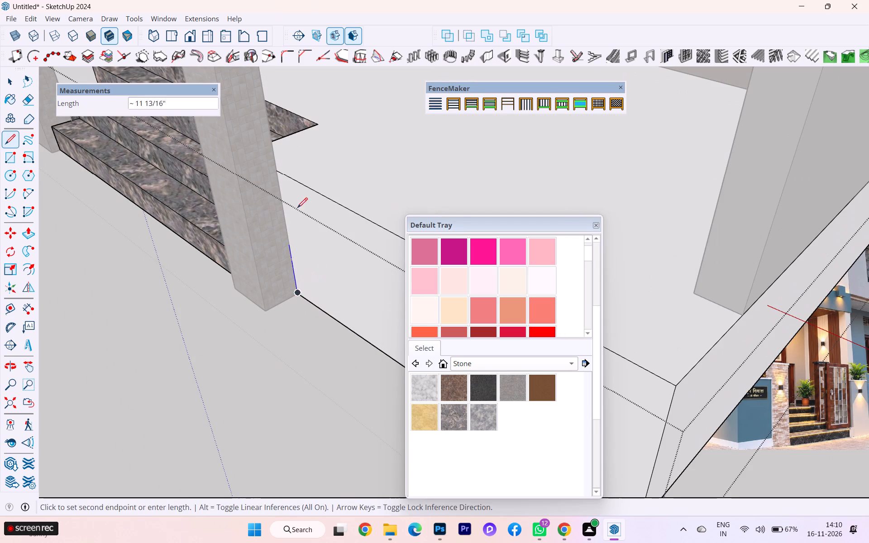
left_click(277, 172)
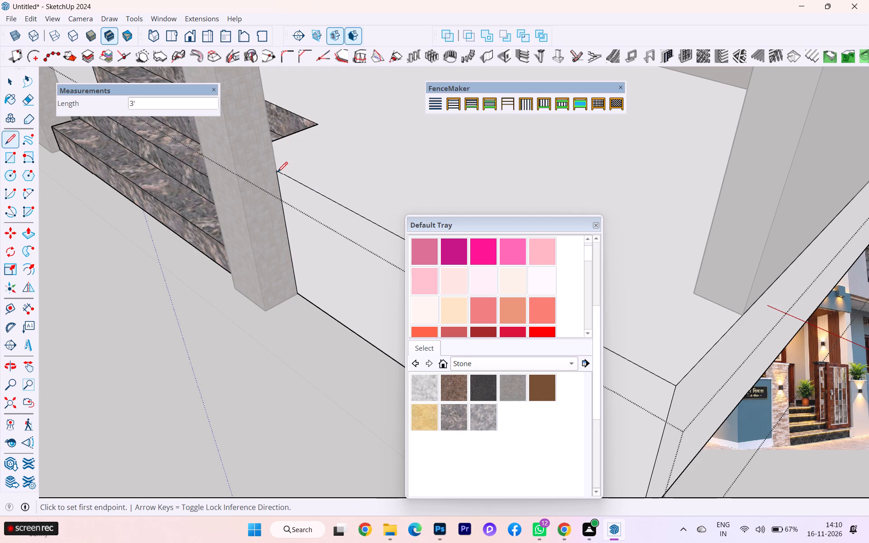
Push/Pull the upper band of the plinth's front face beside the second pillar outward about 10".
left_click(14, 82)
left_click(334, 238)
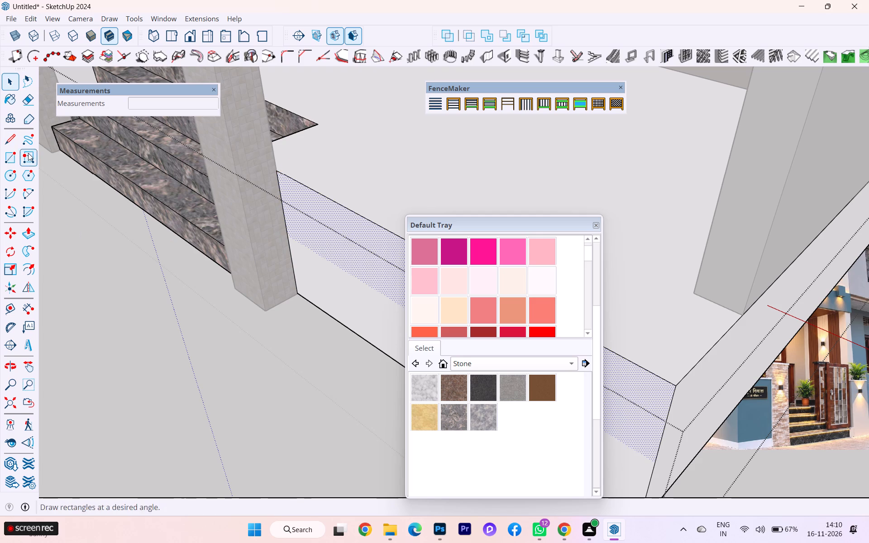
left_click(37, 230)
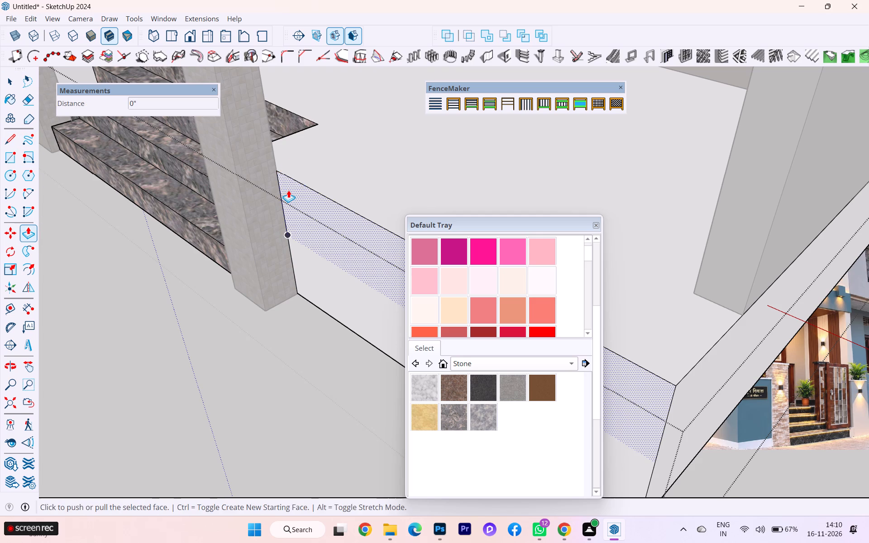
left_click(288, 190)
left_click(238, 178)
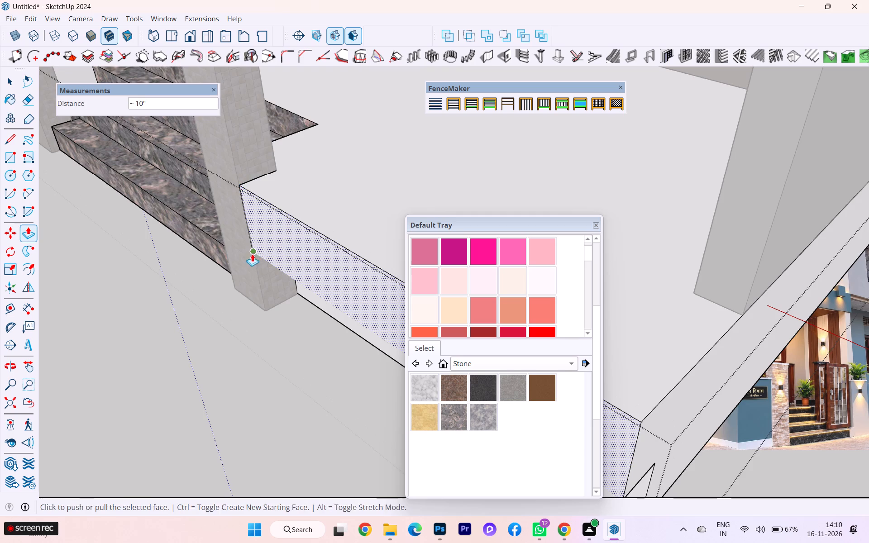
middle_click_drag(257, 251, 316, 195)
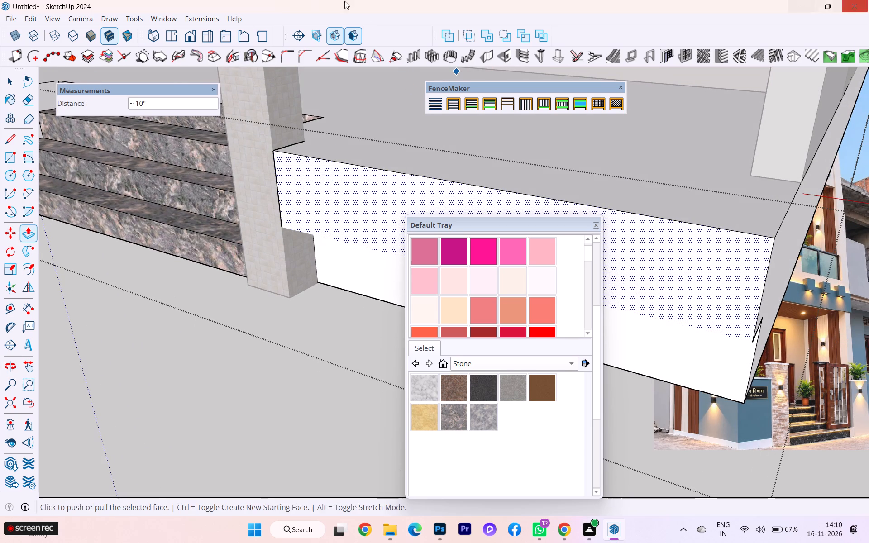
Push/Pull the lower band of the plinth's front face outward about 10" to align with the upper band, and close the group.
left_click(6, 80)
left_click(358, 257)
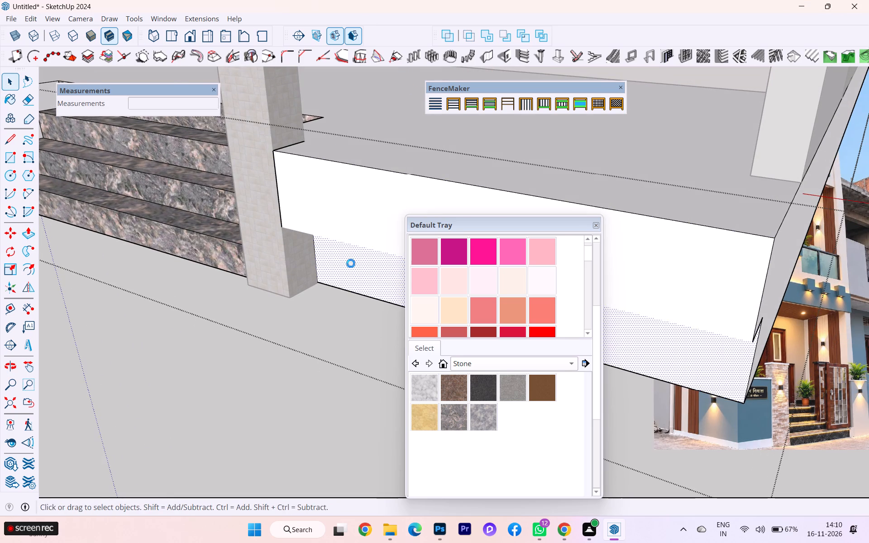
left_click(36, 236)
left_click(325, 247)
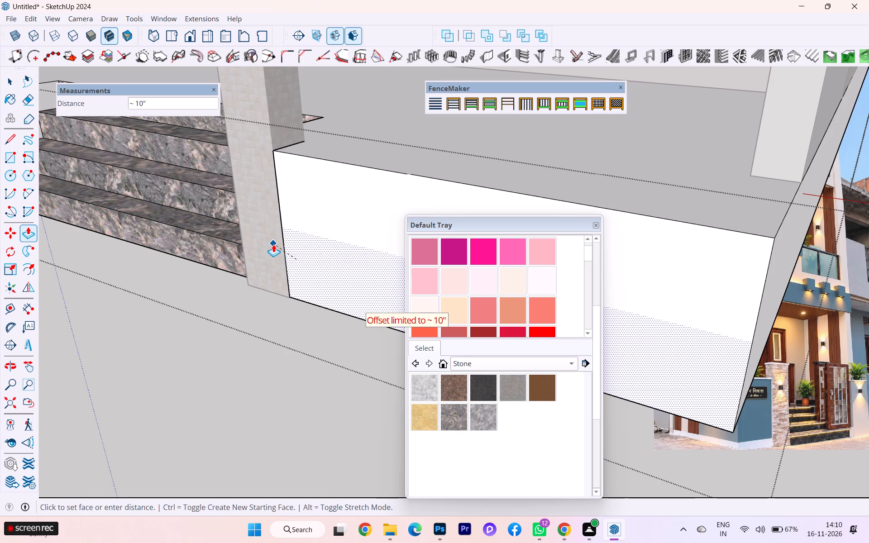
left_click(273, 244)
scroll(271, 229, "down", 13)
middle_click_drag(297, 244, 248, 278)
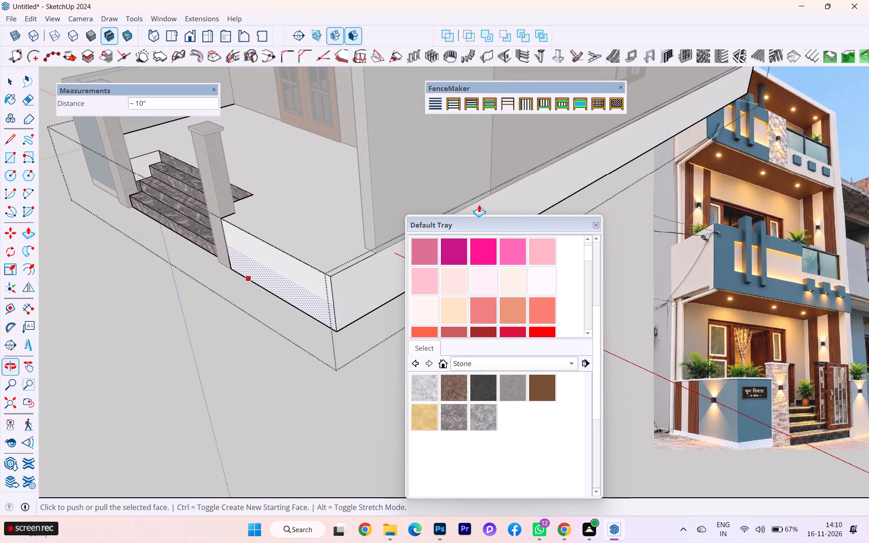
left_click(3, 76)
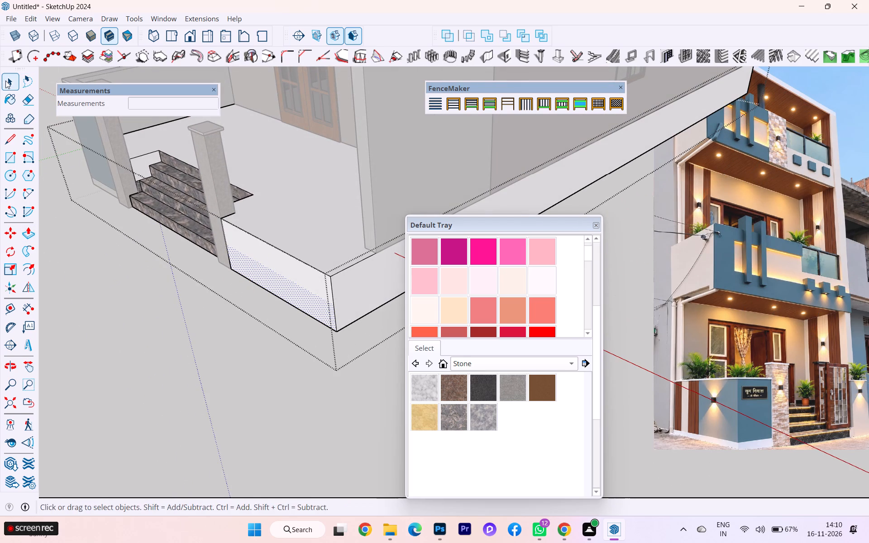
left_click(5, 81)
left_click(157, 307)
Examine the extended plinth beside the second pillar and steps from the front against the reference photo.
scroll(225, 289, "down", 3)
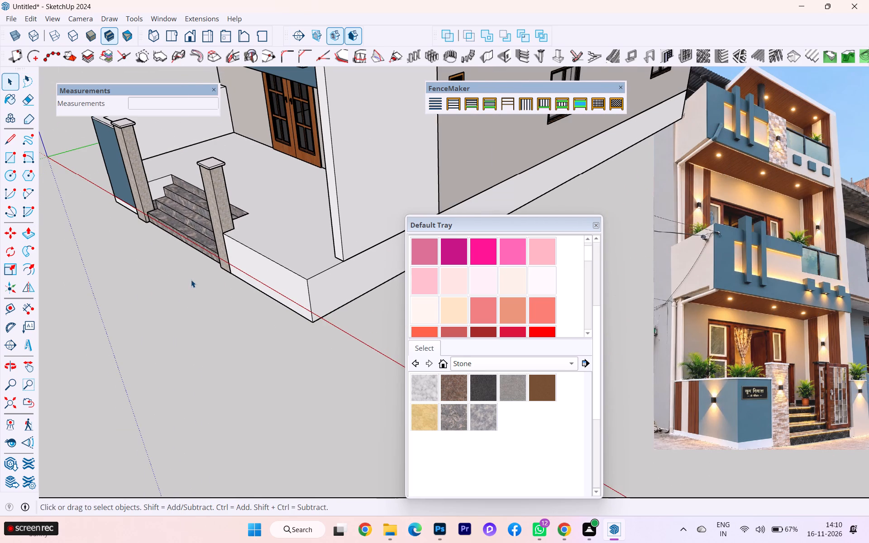
scroll(202, 273, "up", 2)
scroll(206, 272, "down", 1)
middle_click_drag(206, 273, 262, 292)
scroll(262, 292, "down", 1)
scroll(262, 292, "up", 1)
scroll(262, 292, "down", 2)
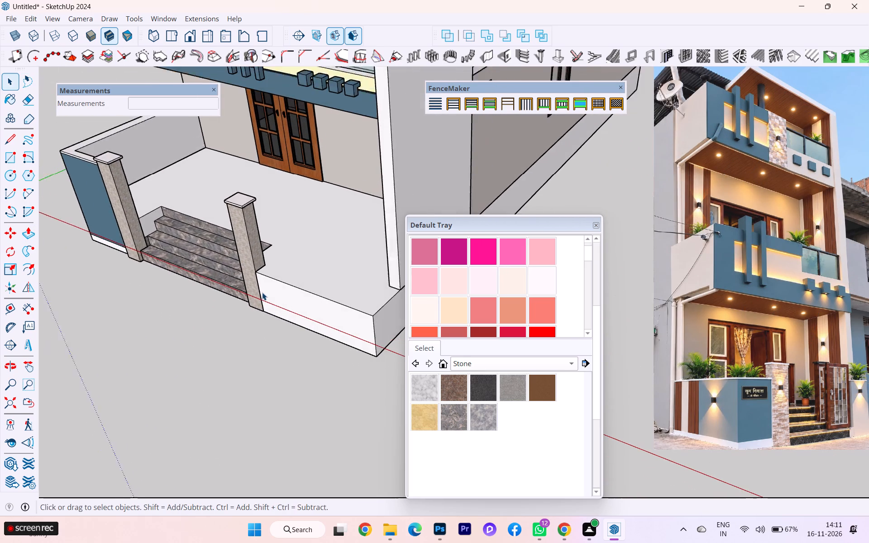
scroll(262, 292, "down", 2)
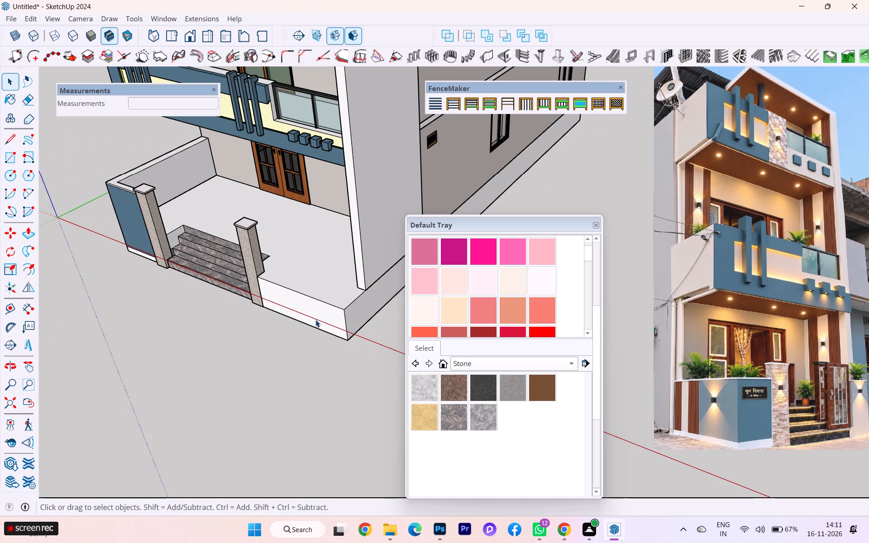
scroll(322, 322, "down", 1)
scroll(382, 259, "up", 5)
scroll(344, 278, "down", 1)
scroll(338, 278, "up", 2)
scroll(325, 279, "down", 2)
scroll(283, 283, "down", 3)
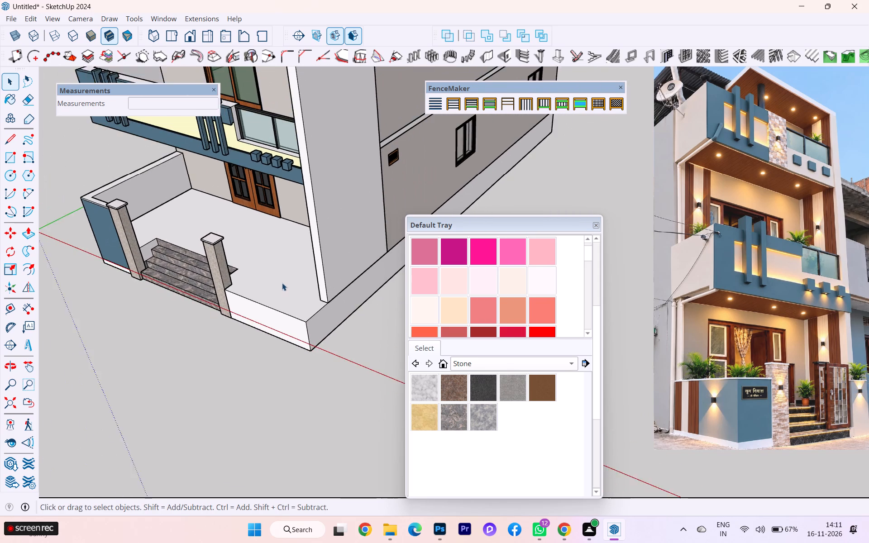
scroll(264, 283, "down", 2)
scroll(248, 285, "up", 2)
scroll(246, 285, "down", 1)
Examine where the second pillar meets the extended plinth, from the front and from the house's side.
middle_click_drag(229, 292, 160, 303)
scroll(203, 249, "up", 3)
scroll(204, 248, "down", 2)
scroll(204, 248, "up", 5)
scroll(224, 251, "down", 1)
scroll(224, 251, "up", 3)
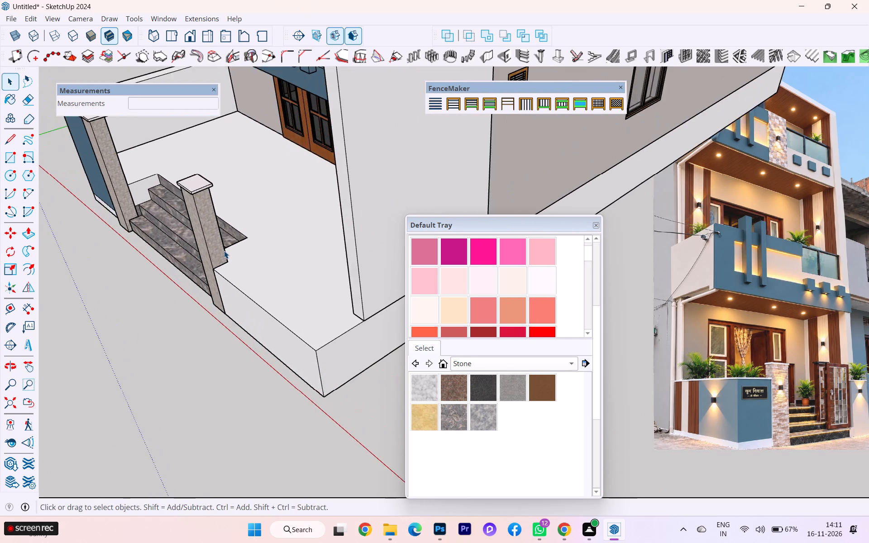
scroll(224, 251, "up", 4)
middle_click_drag(194, 264, 516, 144)
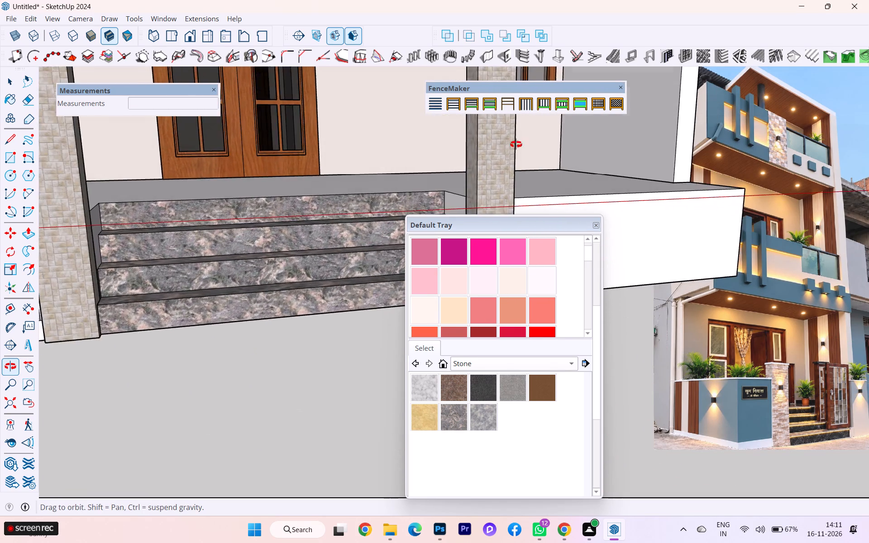
middle_click_drag(516, 144, 115, 224)
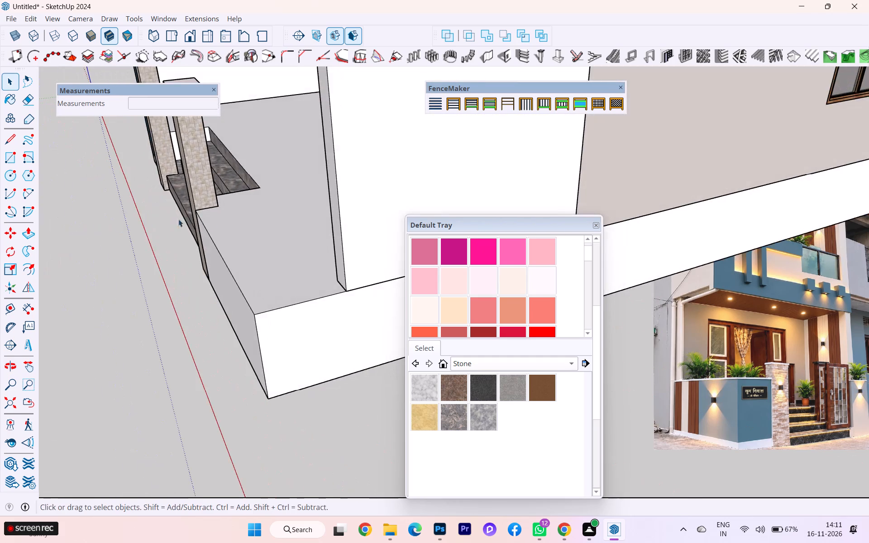
scroll(213, 217, "up", 4)
scroll(214, 217, "down", 1)
middle_click_drag(204, 225, 176, 237)
scroll(176, 237, "down", 12)
scroll(138, 262, "up", 2)
scroll(138, 264, "down", 5)
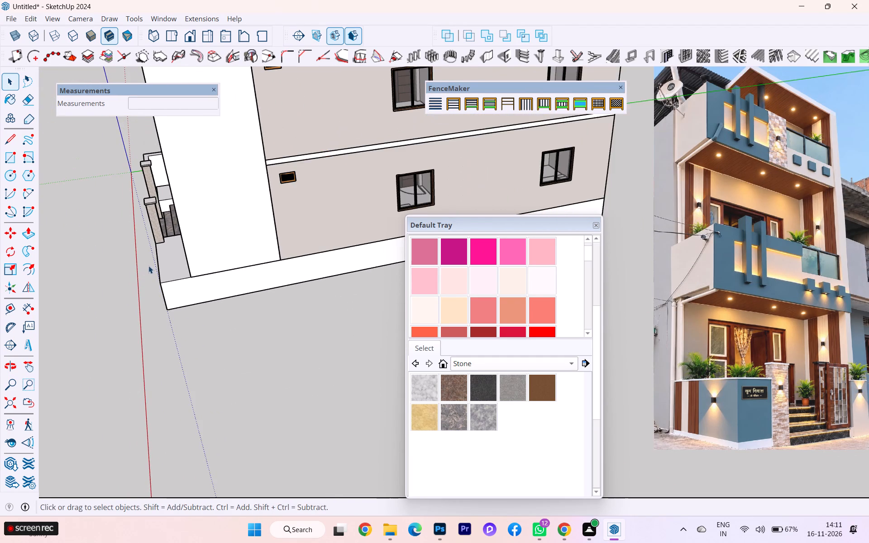
scroll(150, 266, "down", 1)
middle_click_drag(188, 263, 280, 260)
scroll(133, 286, "up", 4)
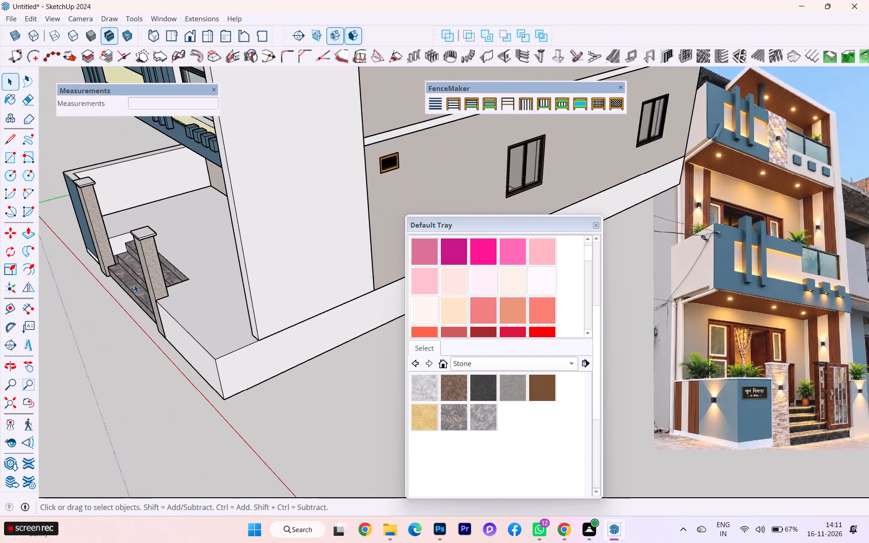
scroll(134, 285, "up", 1)
middle_click_drag(155, 299, 129, 303)
scroll(162, 297, "up", 1)
scroll(162, 297, "down", 1)
scroll(162, 296, "up", 2)
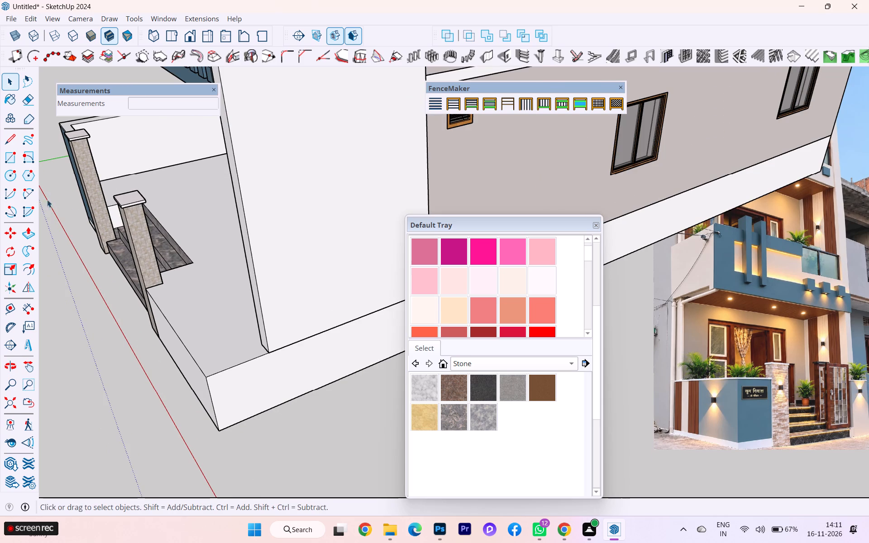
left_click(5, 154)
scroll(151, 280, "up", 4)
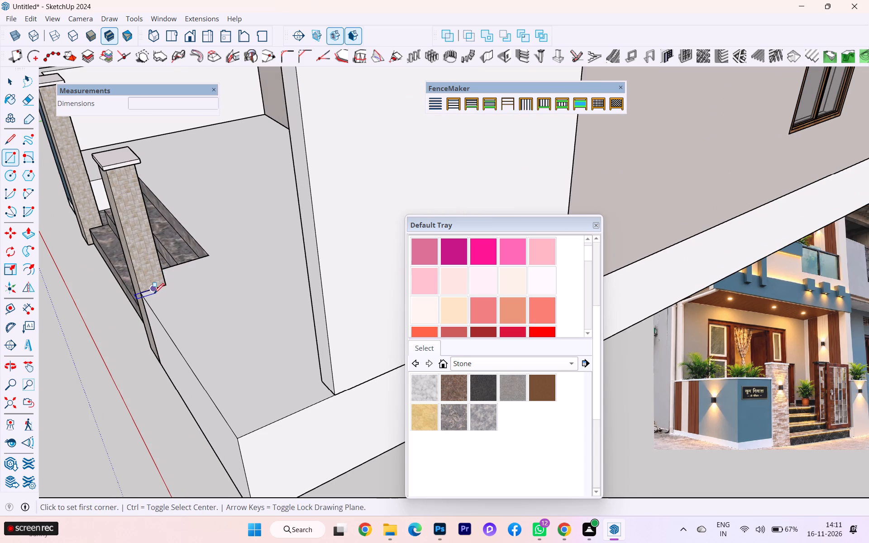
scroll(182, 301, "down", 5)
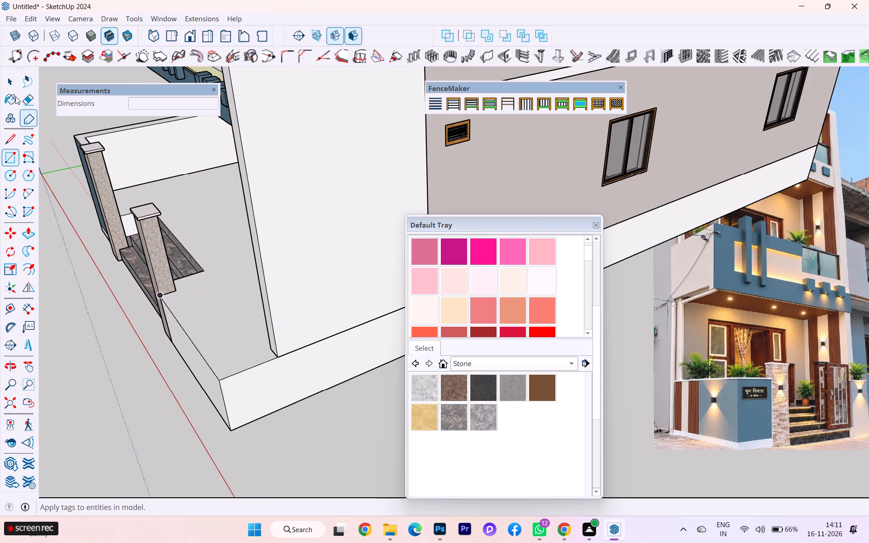
Open the plinth group and copy the porch floor's front edge beside the second pillar inward about 9 11/16".
left_click(11, 84)
double_click(197, 338)
left_click(194, 339)
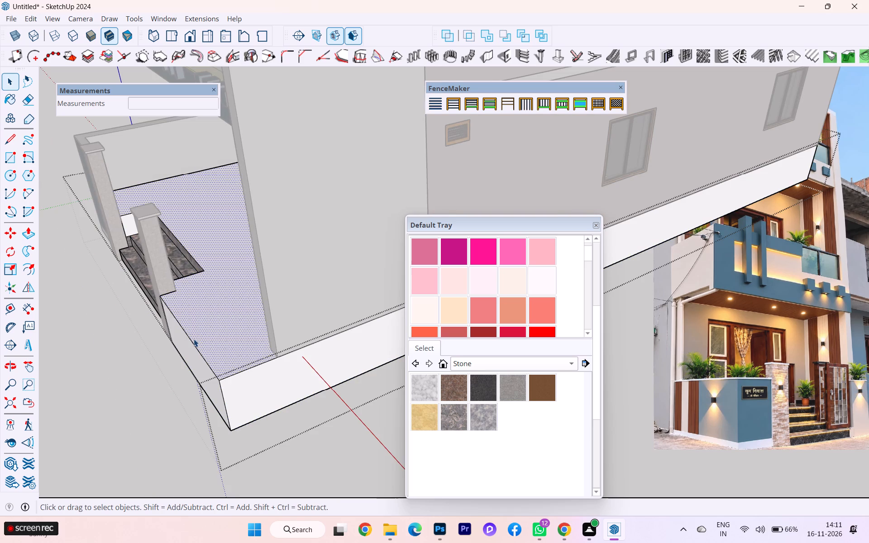
left_click(191, 339)
key("m")
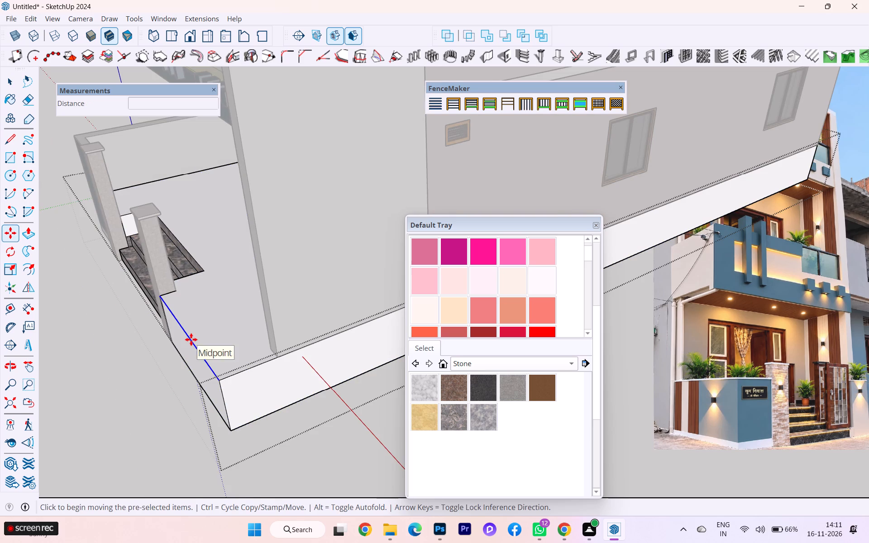
key("Return")
left_click(191, 339)
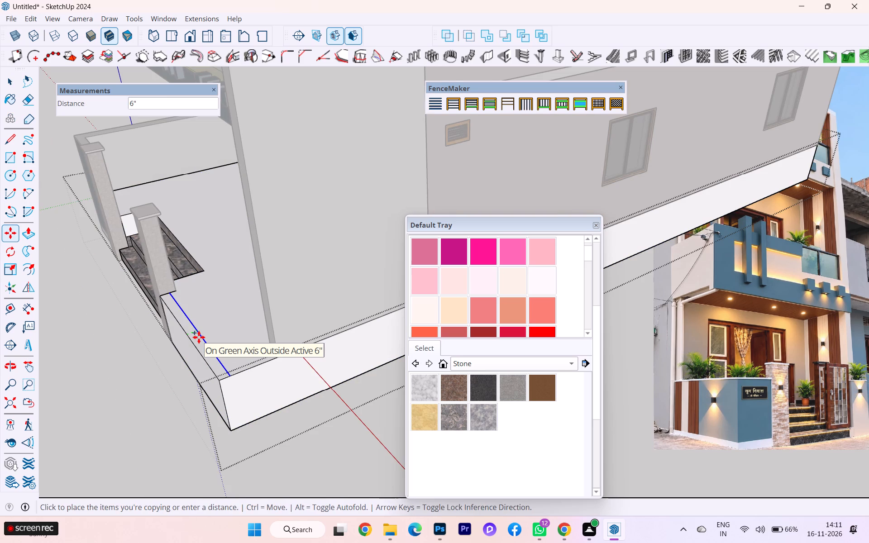
scroll(199, 337, "up", 1)
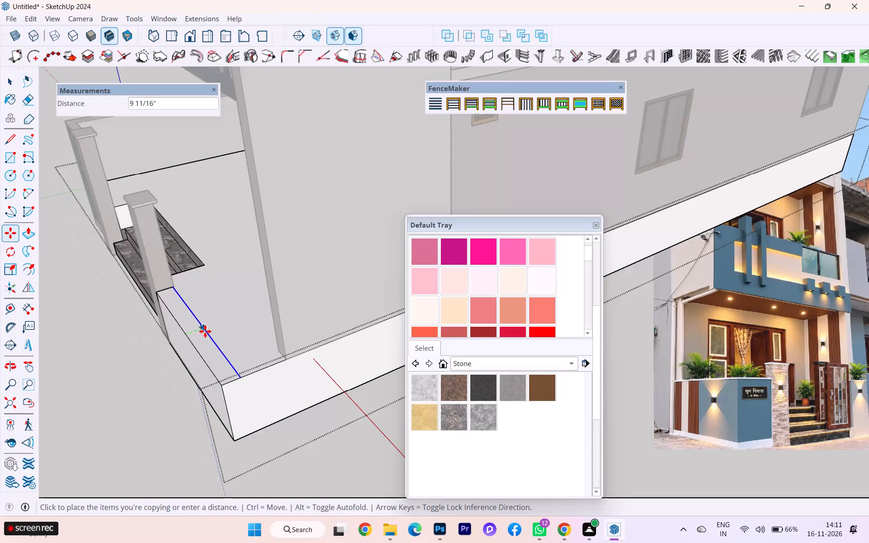
left_click(205, 331)
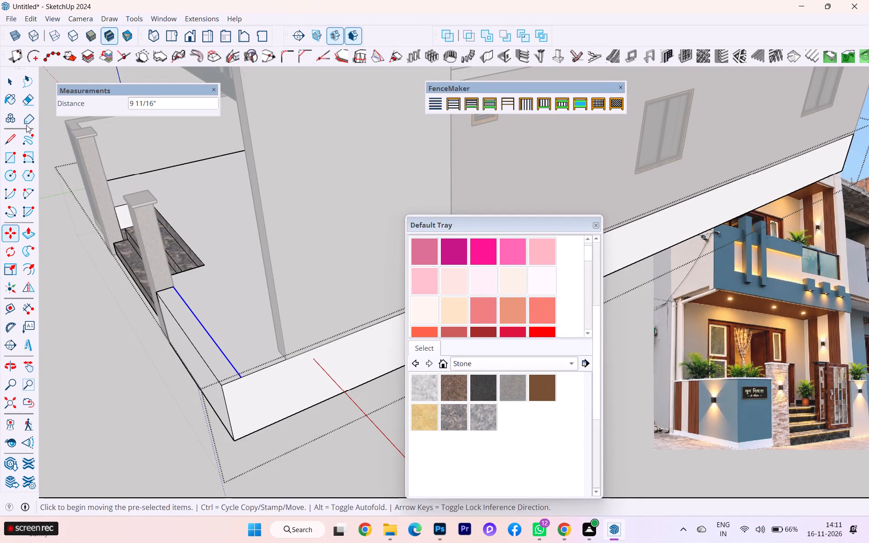
Push/Pull the narrow floor strip beside the second pillar up 4' to the height of the blue wall across the steps.
left_click(11, 86)
left_click(194, 329)
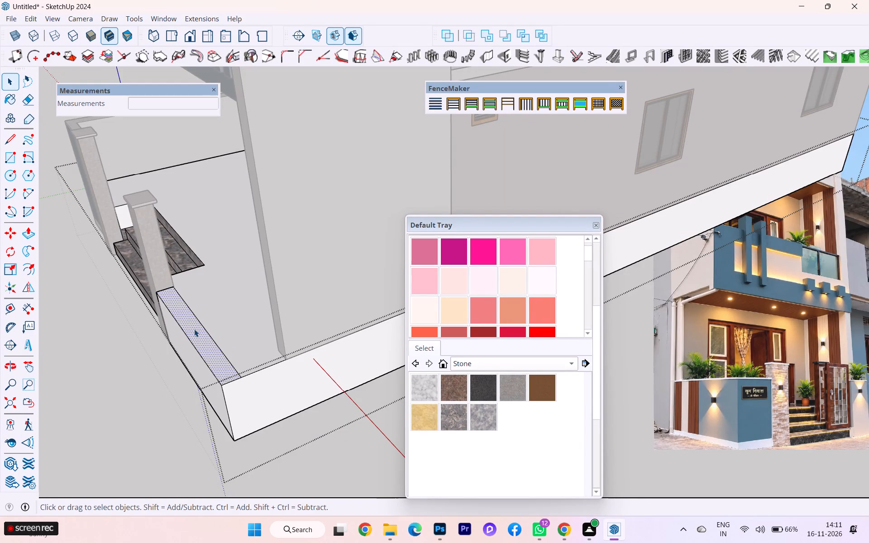
key("p")
key("Return")
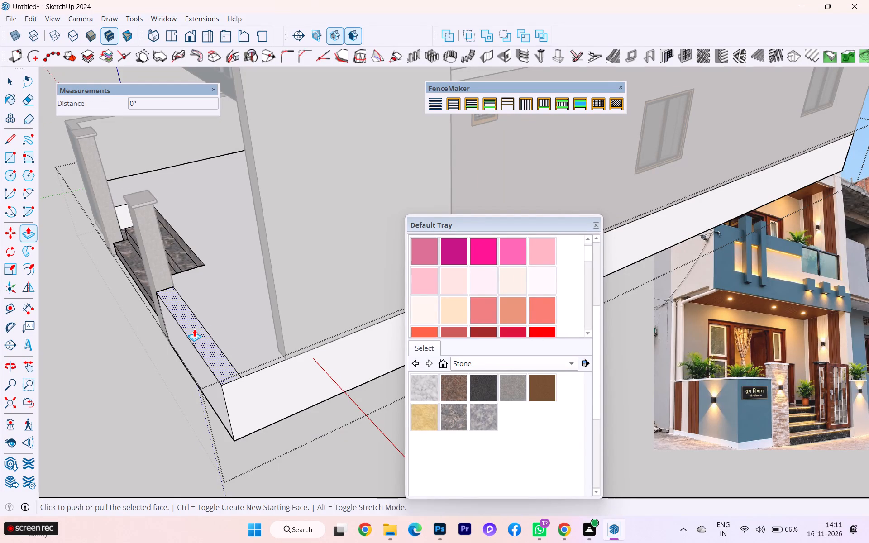
left_click(194, 329)
middle_click_drag(139, 245, 290, 249)
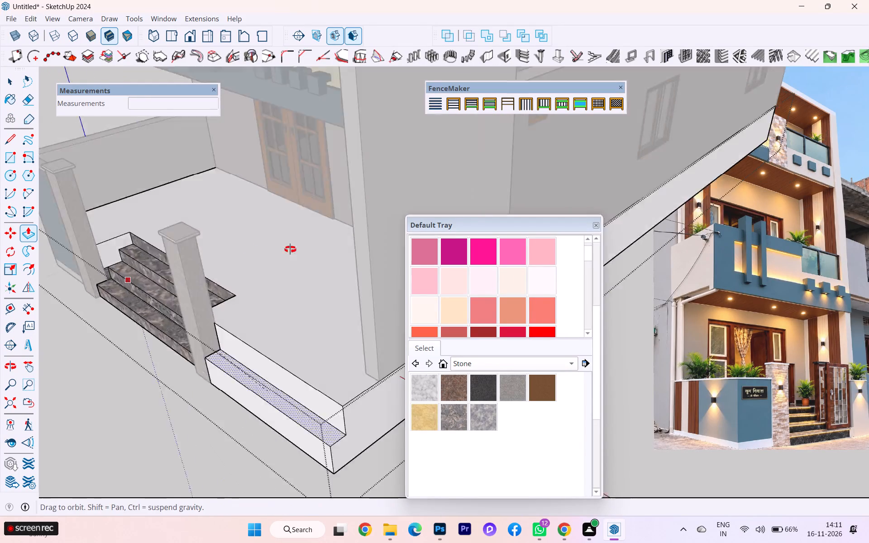
middle_click_drag(290, 249, 369, 242)
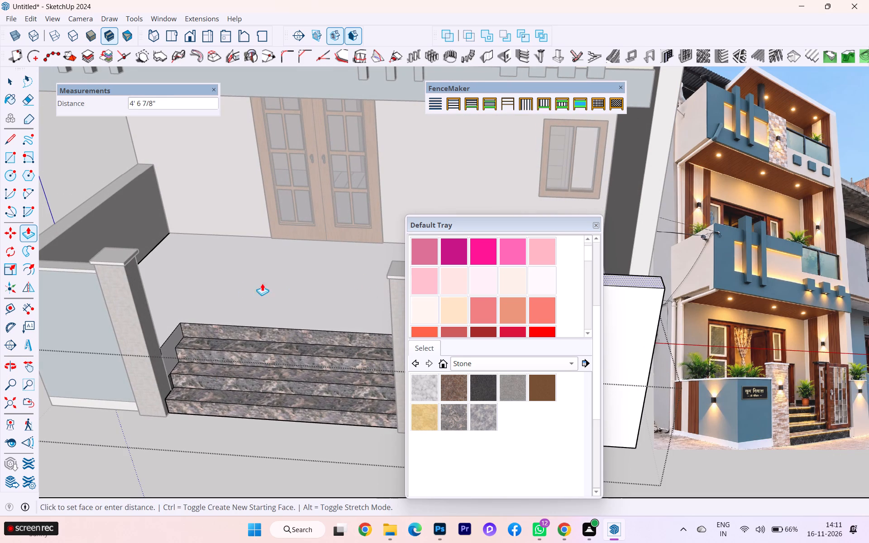
left_click(76, 268)
scroll(210, 317, "down", 2)
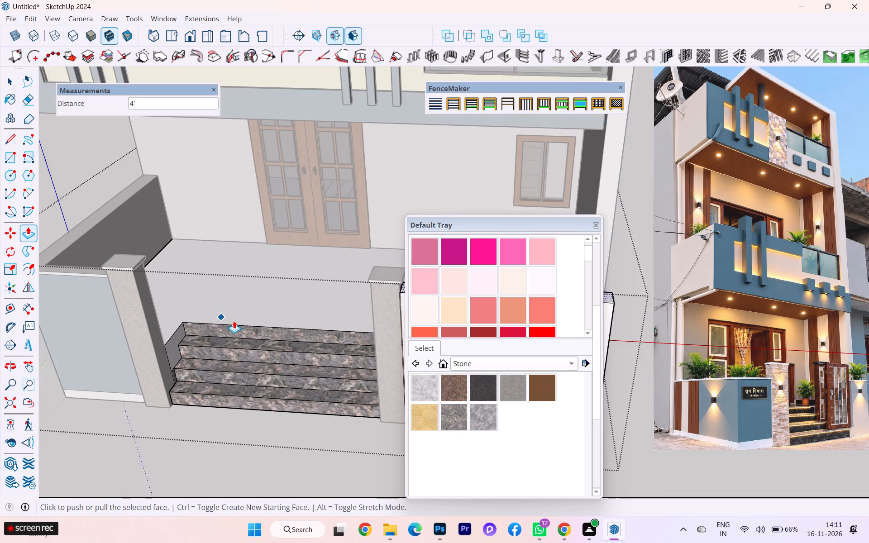
Copy the outer vertical edge of the new parapet wall's inner face 9" along that face.
middle_click_drag(217, 321, 0, 303)
scroll(186, 290, "up", 3)
middle_click_drag(344, 336, 41, 386)
scroll(100, 233, "up", 3)
scroll(319, 98, "up", 1)
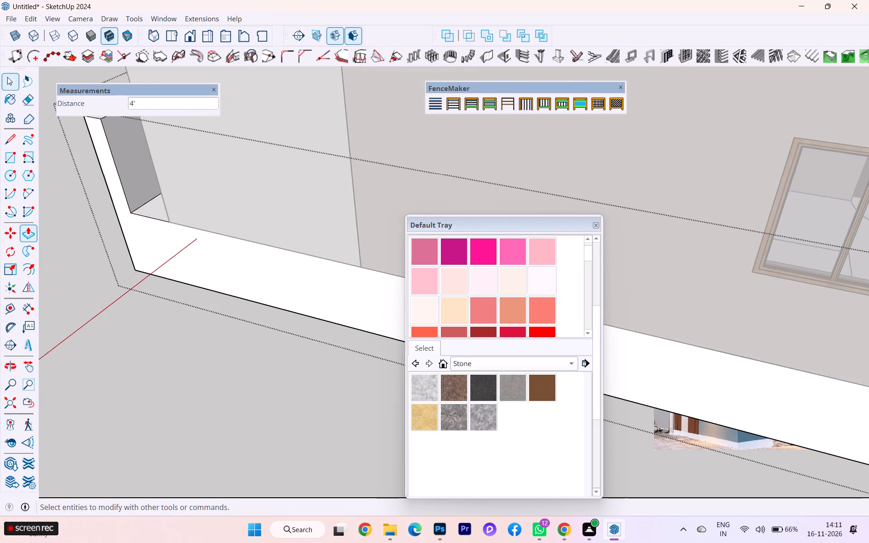
left_click(8, 77)
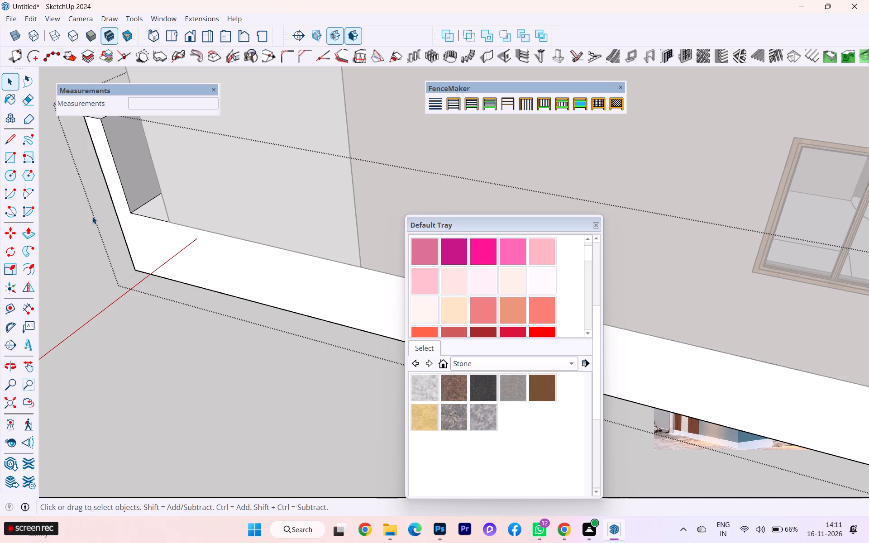
left_click(122, 182)
scroll(124, 191, "up", 2)
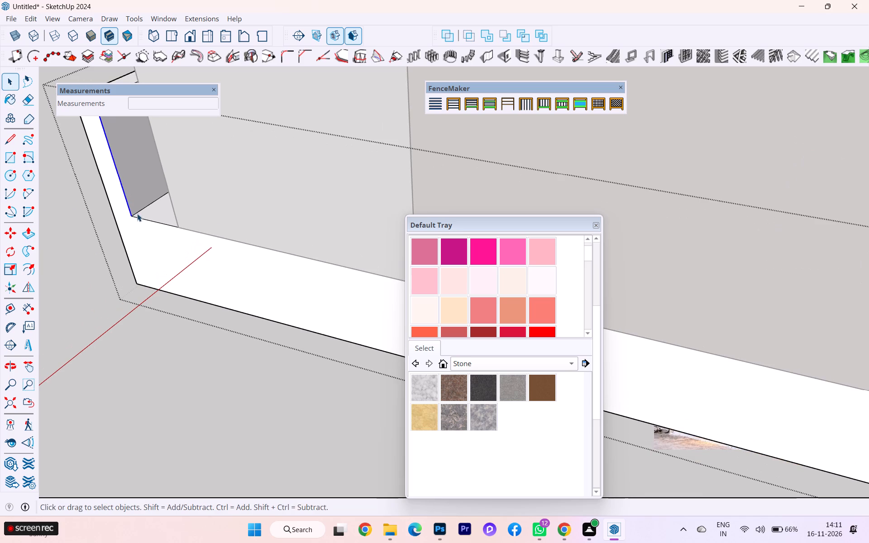
key("m")
key("Return")
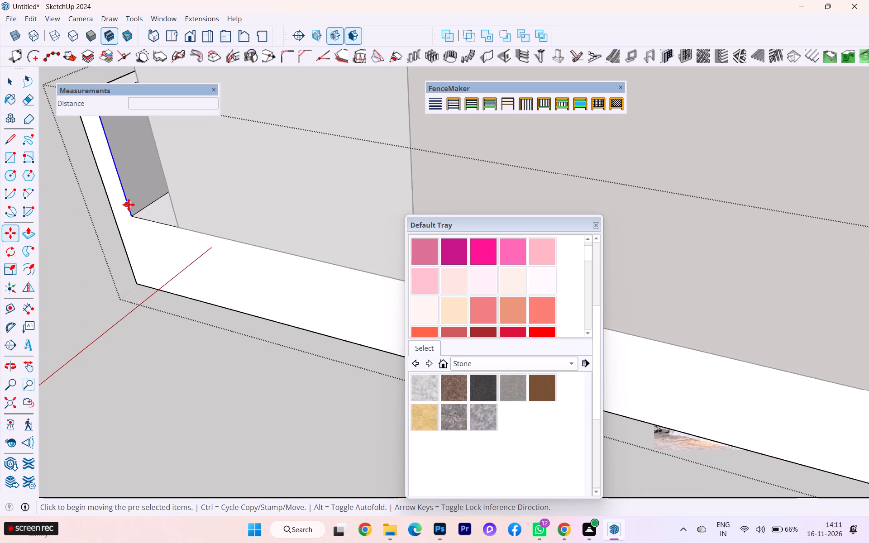
left_click(129, 205)
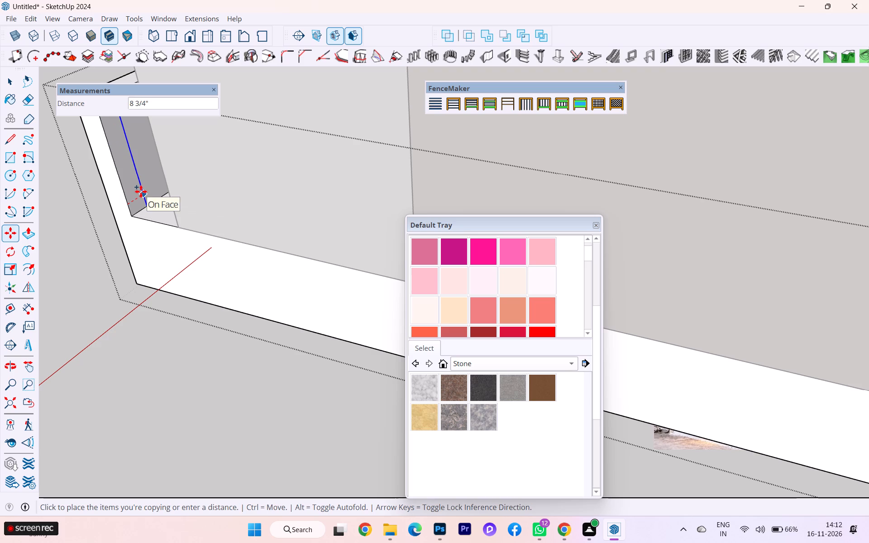
key("9")
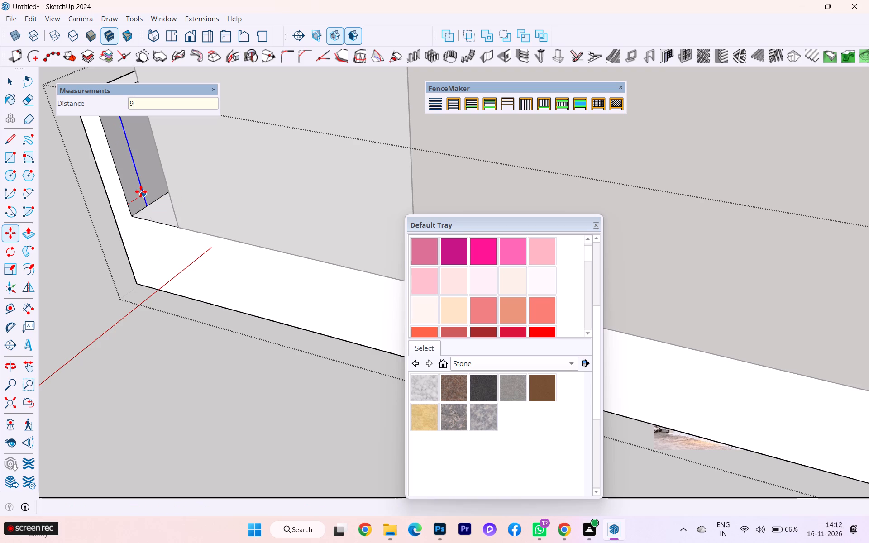
key("Return")
Push/Pull the 9" strip about 1' 11 1/4" back toward the house as a side return wall, and close the group.
key("p")
left_click(120, 166)
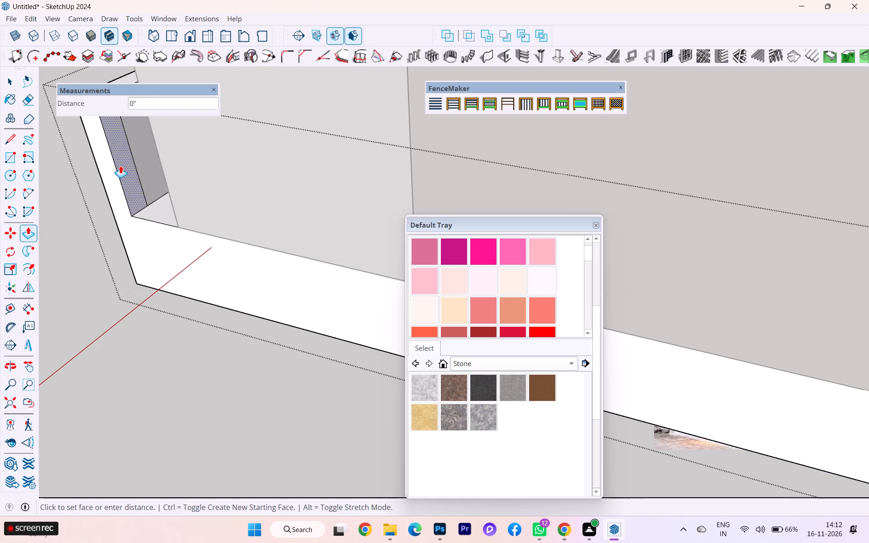
left_click(164, 160)
scroll(137, 241, "down", 4)
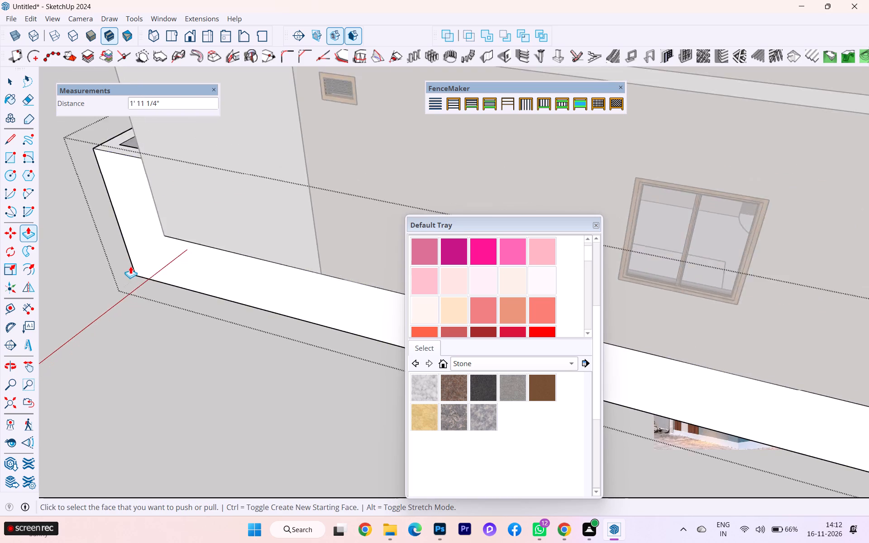
scroll(130, 266, "down", 1)
middle_click_drag(152, 276, 333, 284)
scroll(339, 255, "down", 1)
scroll(339, 255, "up", 1)
scroll(339, 255, "down", 5)
scroll(120, 319, "down", 2)
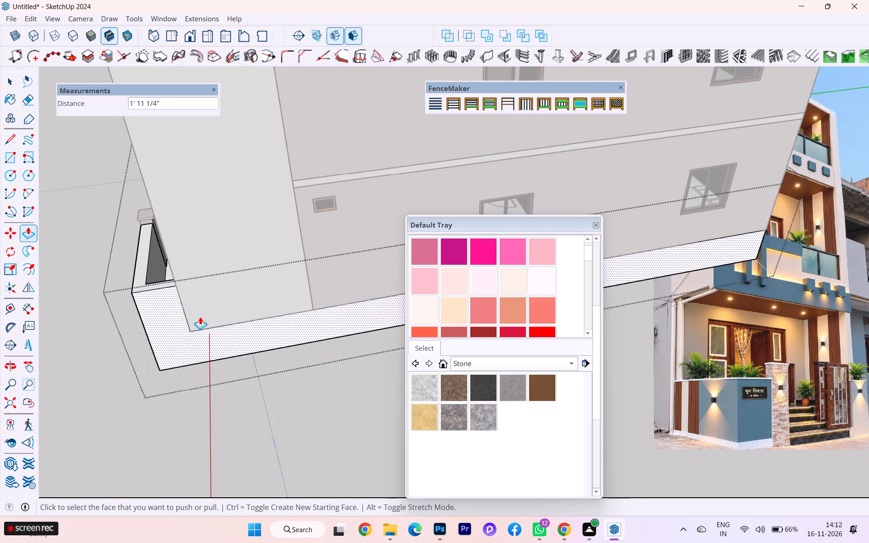
middle_click_drag(101, 302, 354, 248)
scroll(274, 267, "down", 2)
scroll(235, 282, "up", 2)
scroll(219, 288, "down", 1)
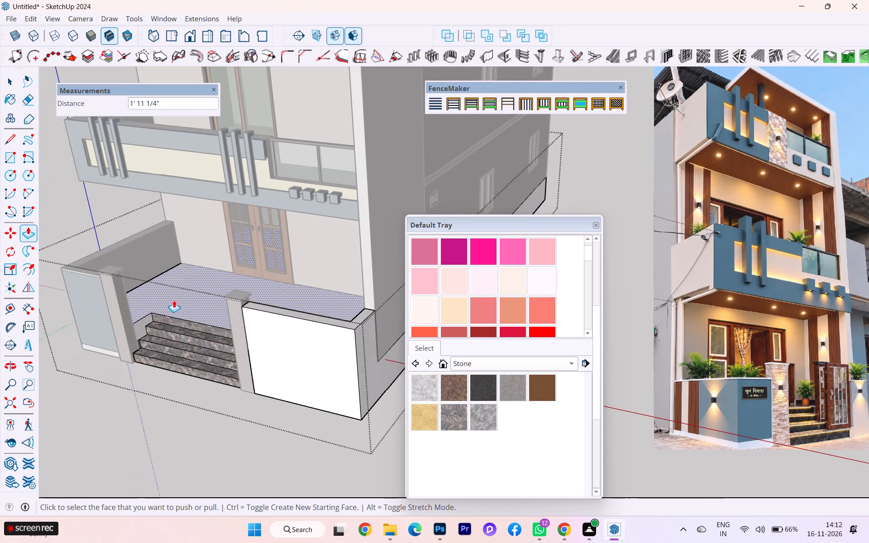
scroll(166, 305, "up", 1)
scroll(164, 306, "down", 2)
middle_click_drag(155, 315, 248, 300)
scroll(255, 237, "down", 2)
scroll(255, 237, "up", 1)
scroll(255, 237, "down", 3)
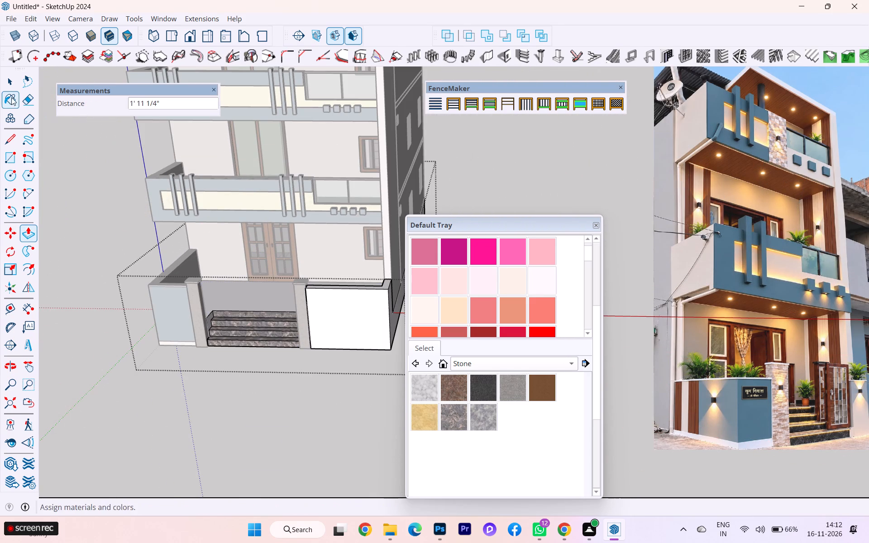
left_click(12, 83)
left_click(71, 173)
Examine the new parapet wall and its side return from the front and the house's side against the reference photo.
middle_click_drag(133, 301, 200, 310)
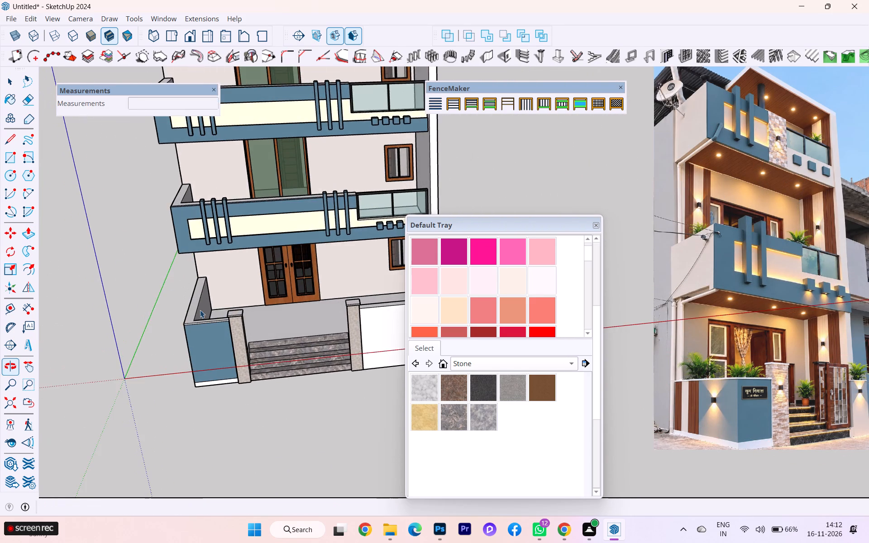
scroll(100, 237, "down", 1)
scroll(100, 237, "up", 1)
scroll(100, 237, "down", 2)
scroll(387, 325, "up", 5)
scroll(359, 316, "down", 1)
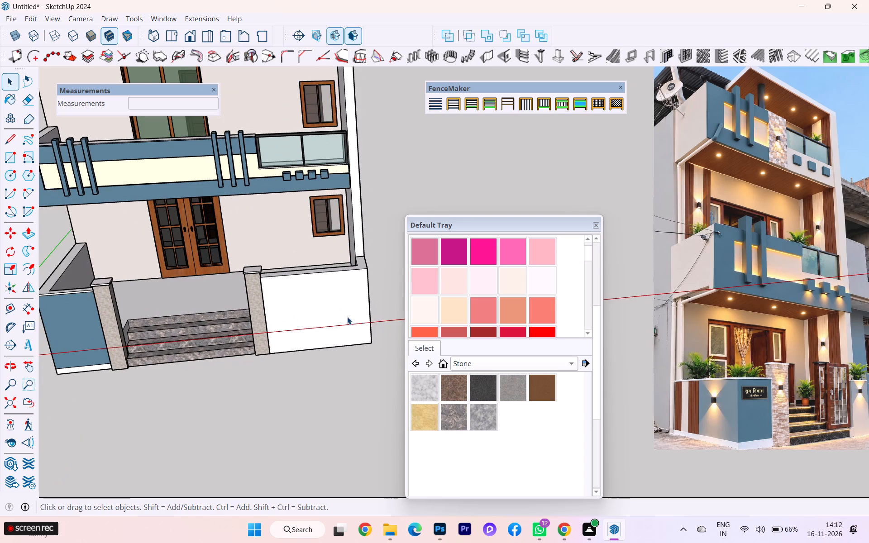
middle_click_drag(330, 319, 271, 329)
scroll(281, 332, "up", 3)
middle_click_drag(357, 331, 301, 336)
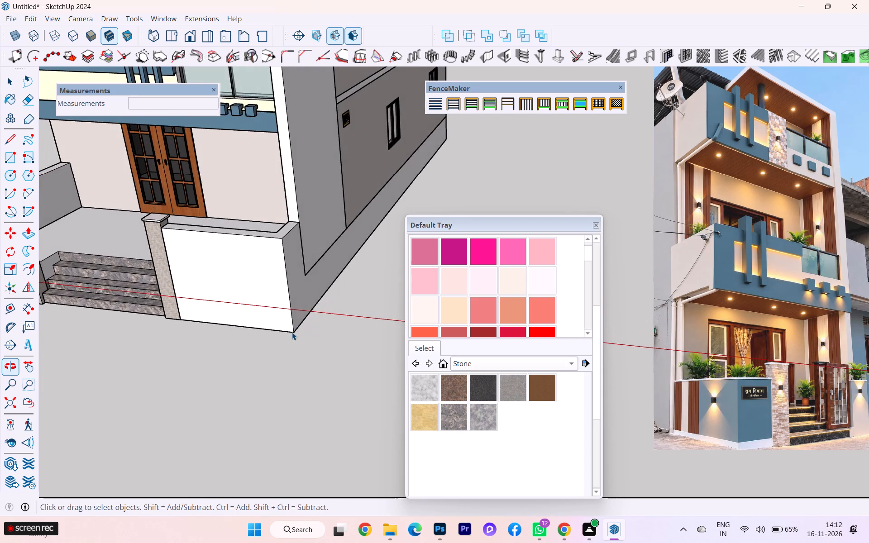
scroll(324, 311, "down", 6)
scroll(271, 294, "down", 3)
scroll(319, 287, "up", 1)
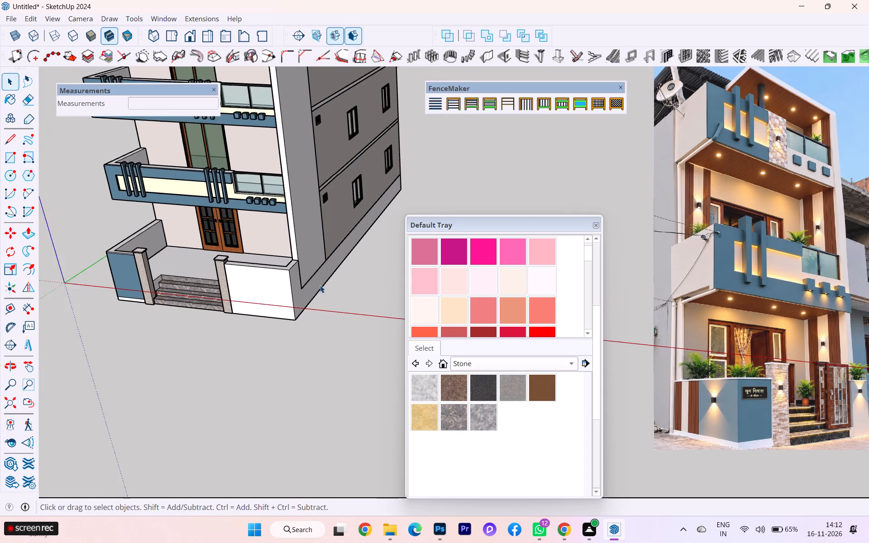
scroll(320, 285, "up", 3)
scroll(325, 255, "down", 1)
scroll(325, 255, "up", 2)
middle_click_drag(286, 271, 93, 275)
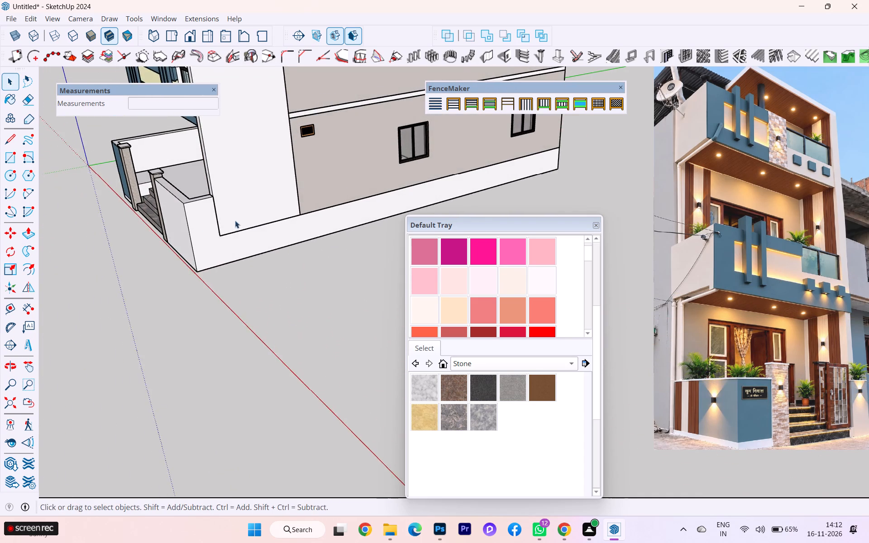
scroll(248, 212, "up", 4)
scroll(228, 234, "down", 1)
scroll(228, 234, "up", 2)
scroll(165, 248, "down", 1)
middle_click_drag(165, 248, 198, 301)
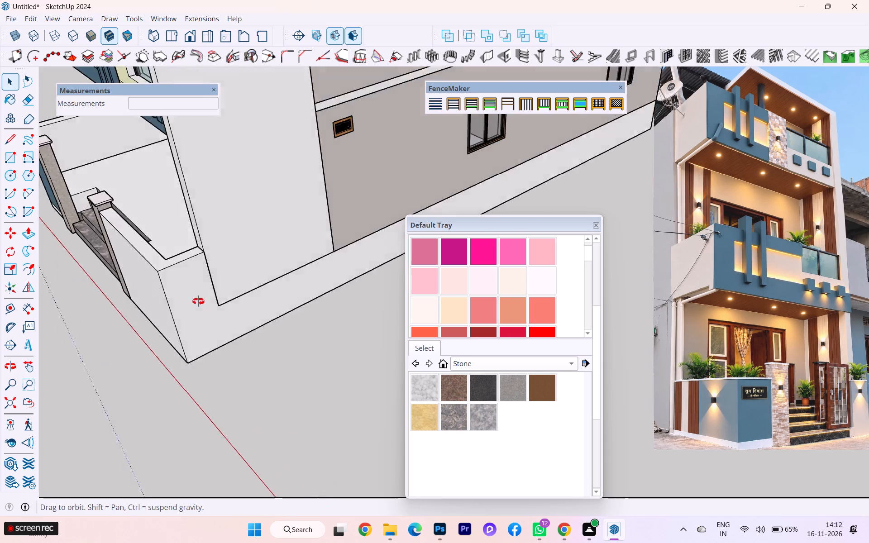
middle_click_drag(198, 301, 290, 311)
scroll(230, 247, "down", 6)
middle_click_drag(241, 276, 297, 240)
Open the plinth group and select the bottom edge of the new parapet wall's front face.
triple_click(259, 331)
left_click(245, 335)
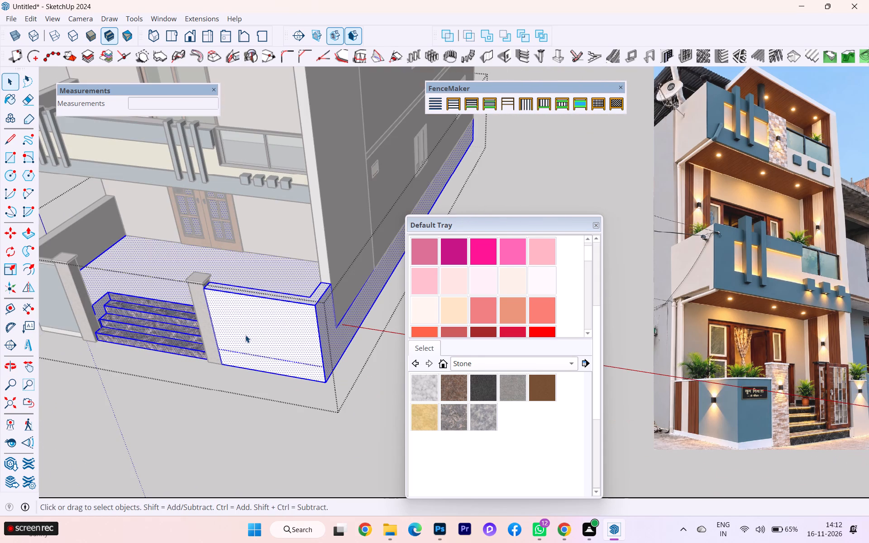
scroll(232, 330, "down", 1)
middle_click_drag(231, 329, 252, 313)
scroll(281, 302, "down", 4)
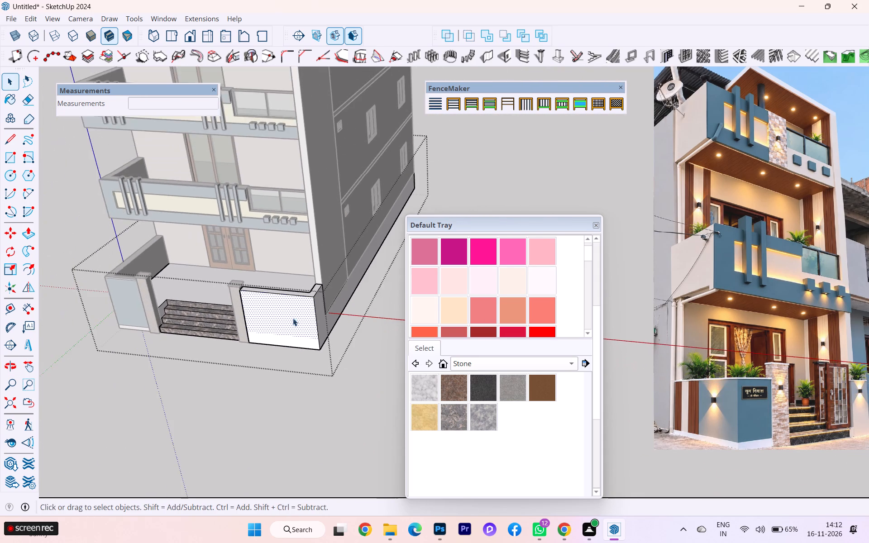
scroll(290, 341, "up", 4)
left_click(280, 348)
scroll(271, 334, "down", 2)
scroll(271, 334, "up", 2)
scroll(271, 334, "down", 2)
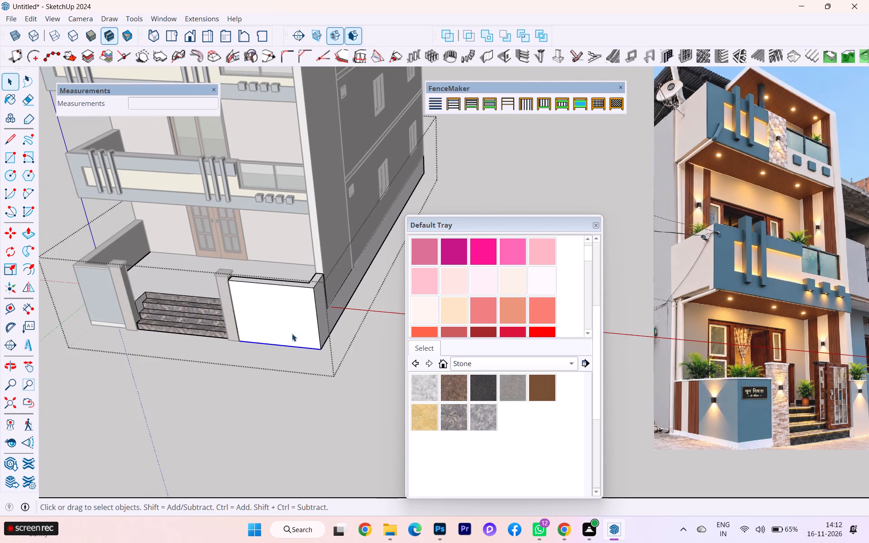
scroll(142, 331, "down", 1)
scroll(142, 331, "up", 2)
scroll(222, 332, "up", 2)
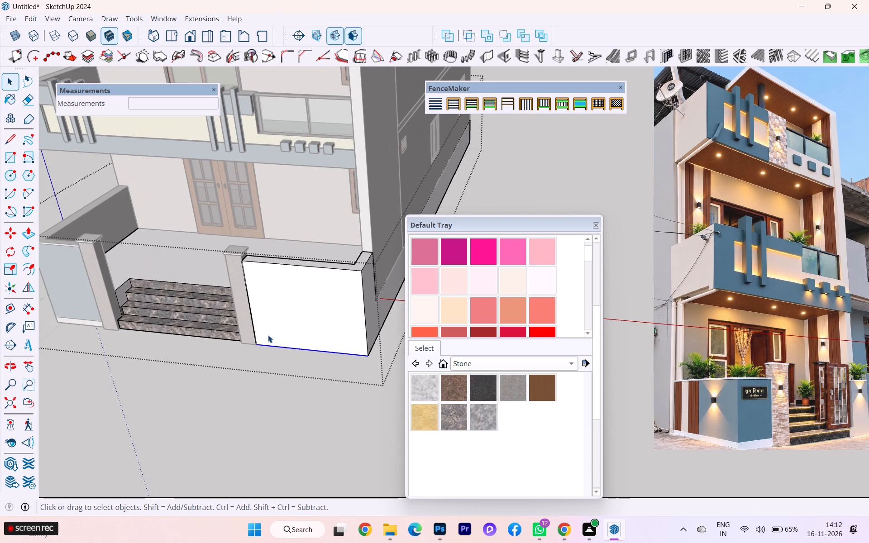
scroll(269, 333, "up", 3)
scroll(280, 351, "down", 1)
scroll(281, 351, "up", 1)
scroll(289, 351, "down", 2)
scroll(291, 351, "up", 1)
scroll(291, 351, "down", 2)
scroll(291, 351, "up", 1)
scroll(291, 351, "down", 1)
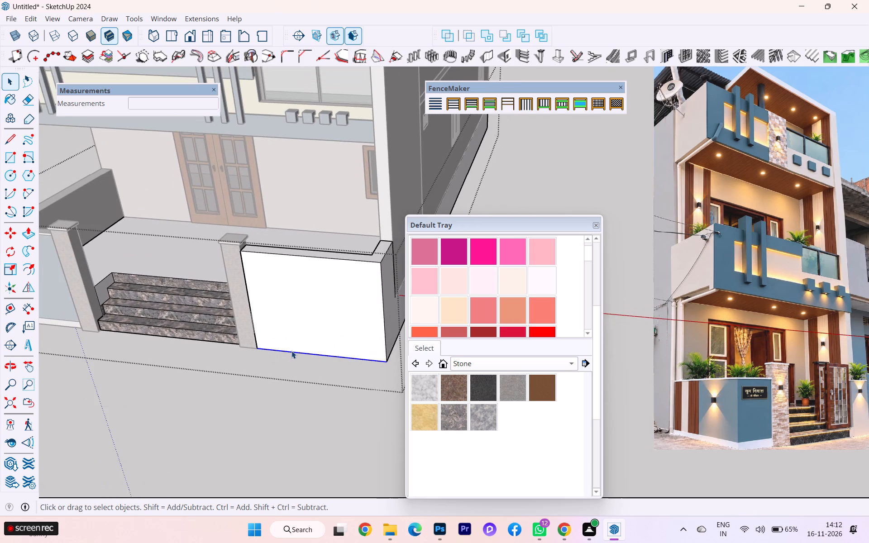
scroll(291, 351, "down", 3)
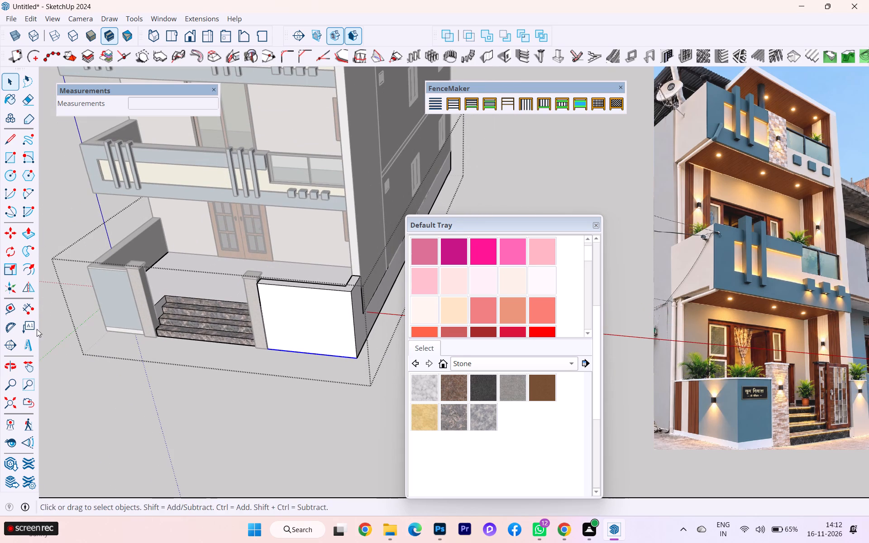
Place horizontal Tape Measure guides level with the edges of the blue parapet wall's white top band, carried across to the new parapet wall.
left_click(5, 312)
scroll(108, 298, "up", 3)
scroll(229, 284, "up", 1)
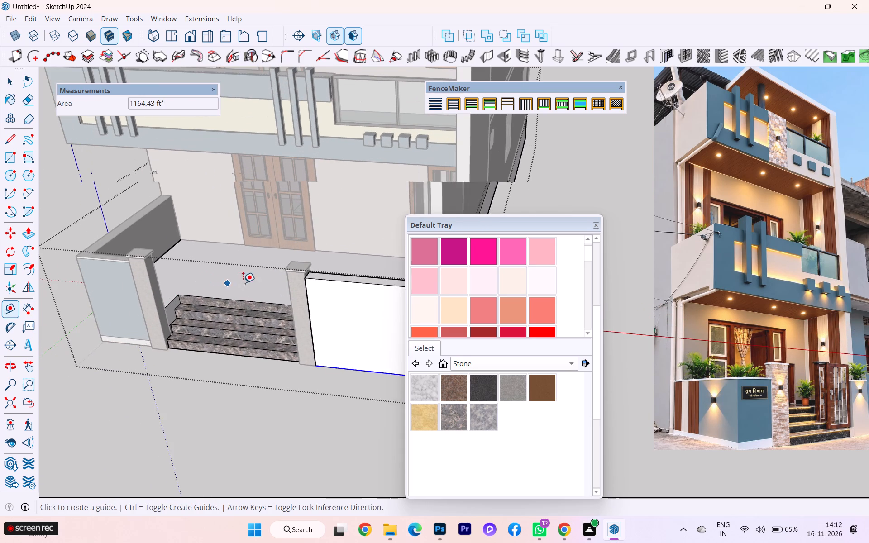
scroll(322, 280, "up", 1)
left_click(322, 280)
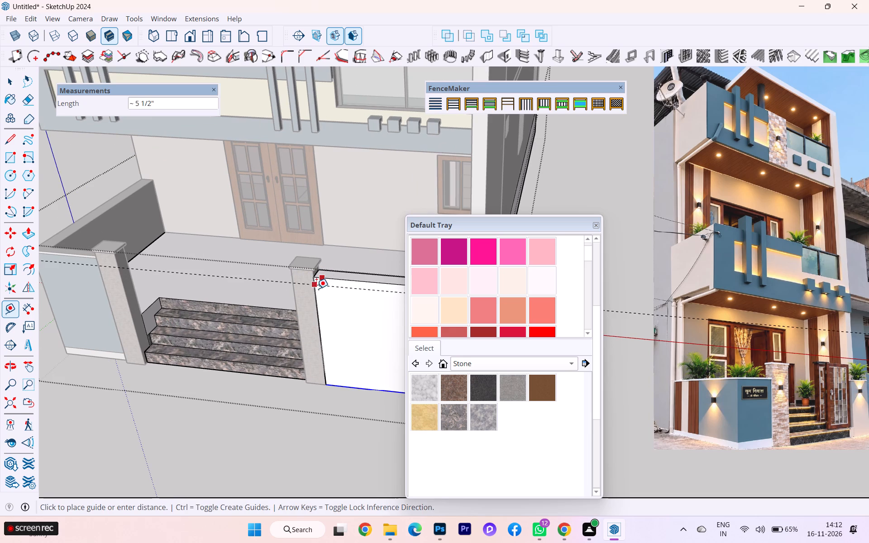
scroll(319, 288, "up", 2)
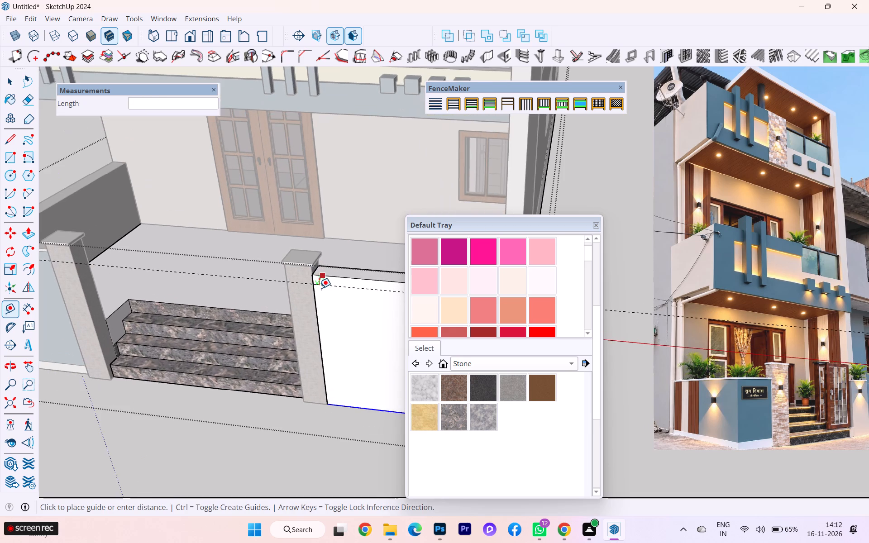
scroll(319, 289, "down", 2)
scroll(313, 273, "up", 2)
scroll(323, 276, "down", 4)
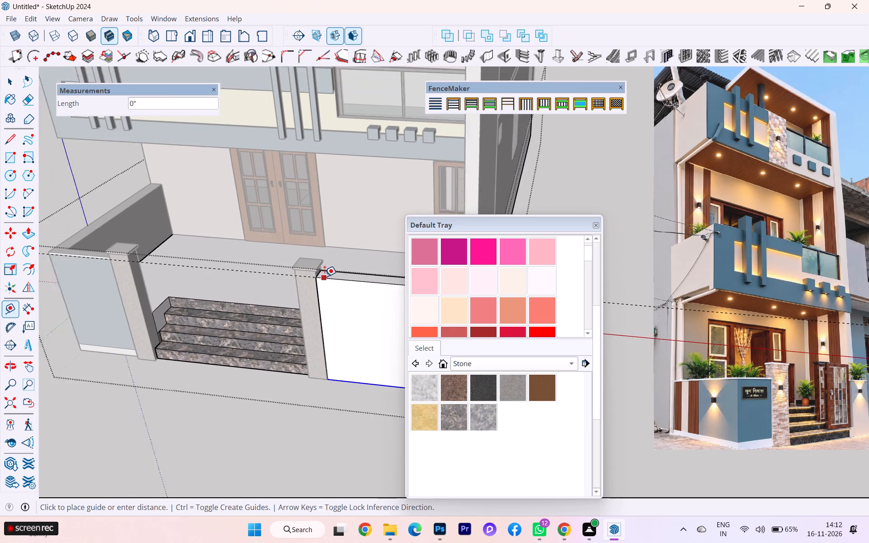
scroll(112, 257, "up", 3)
scroll(112, 257, "down", 2)
scroll(112, 256, "up", 13)
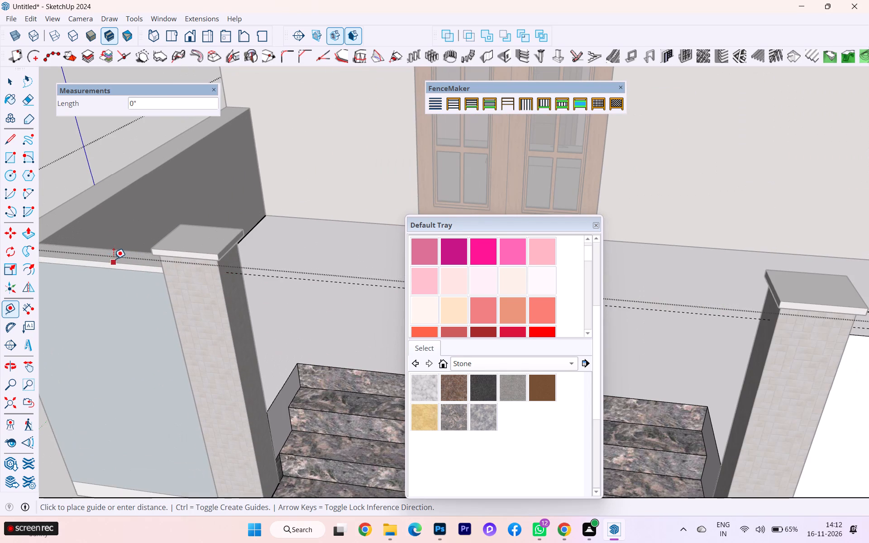
left_click(114, 258)
scroll(118, 271, "up", 3)
scroll(149, 272, "down", 3)
middle_click_drag(166, 278, 238, 282)
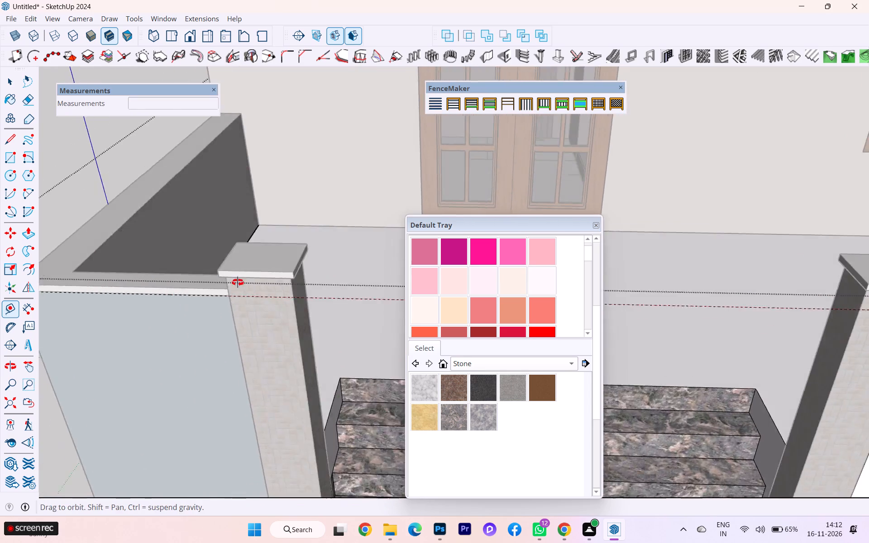
middle_click_drag(238, 282, 314, 282)
scroll(272, 339, "up", 2)
scroll(262, 337, "down", 1)
left_click(235, 377)
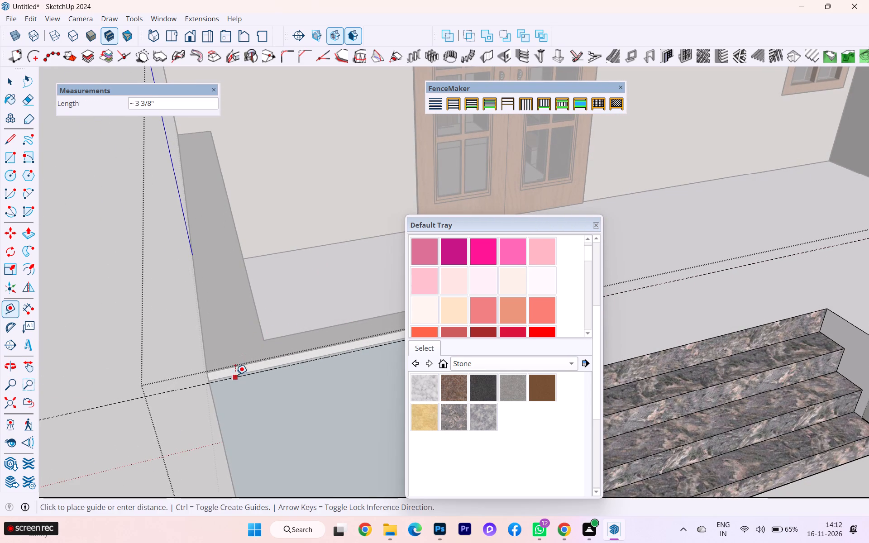
left_click(234, 365)
Place horizontal guides at the bottom edge and the top of the white base band on the blue parapet wall's front.
scroll(172, 273, "down", 6)
scroll(136, 252, "up", 3)
scroll(134, 252, "down", 4)
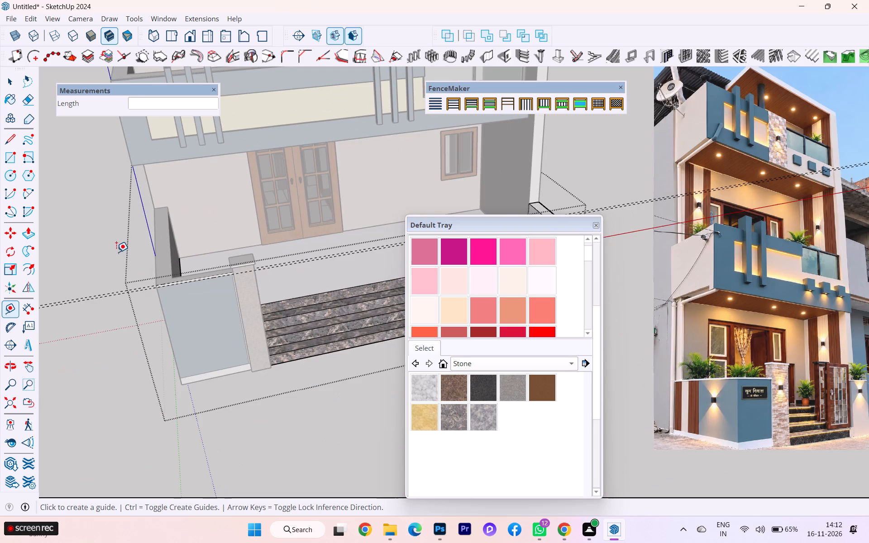
scroll(229, 374, "up", 8)
left_click(225, 374)
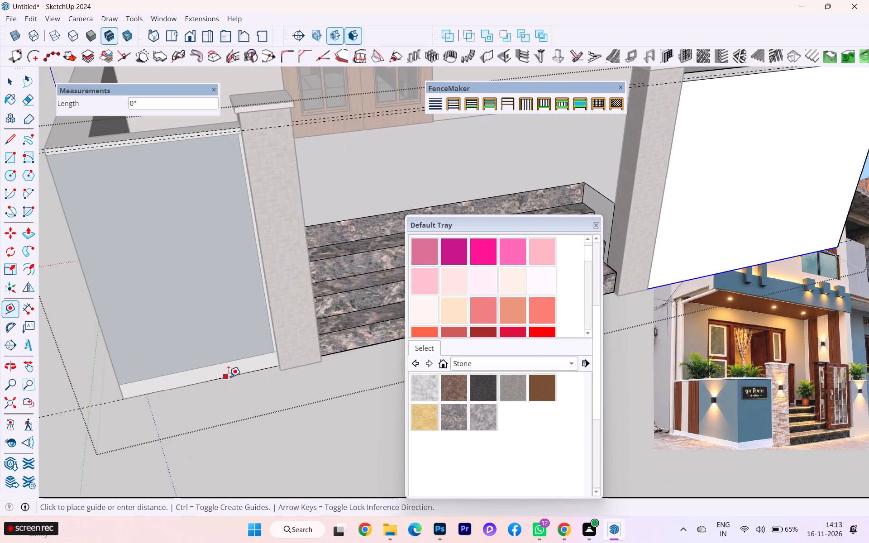
key("Up")
left_click(229, 373)
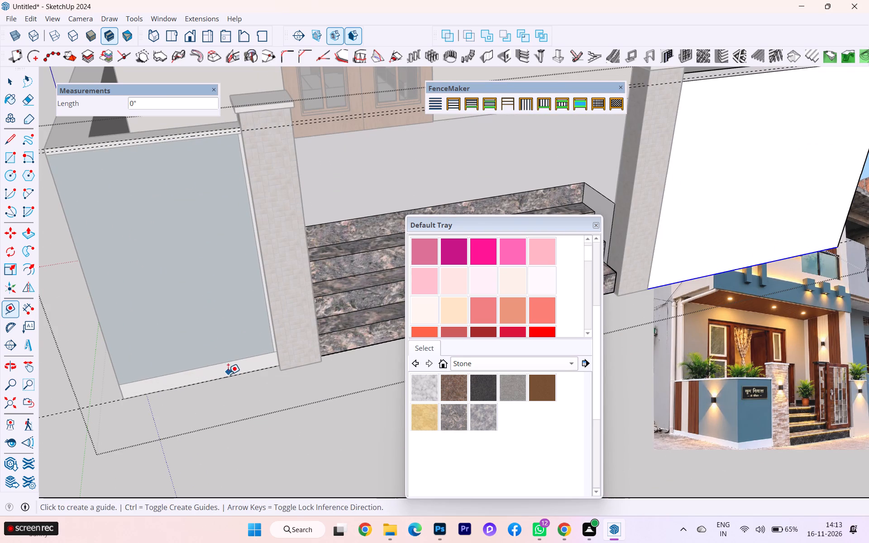
left_click(226, 377)
left_click(224, 360)
Place another vertically offset guide at the blue parapet wall's base band, starting from its bottom edge beside the gate pillar.
scroll(226, 369, "up", 1)
scroll(225, 370, "down", 2)
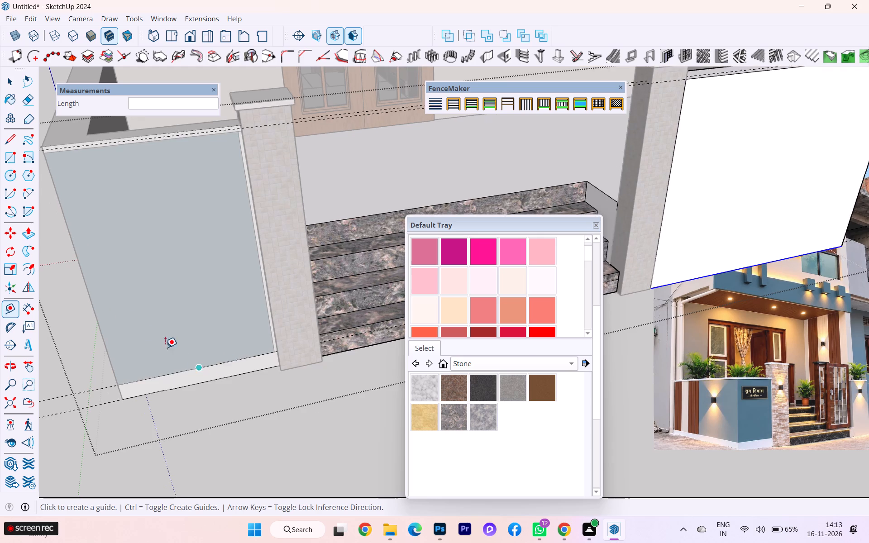
scroll(165, 348, "down", 16)
scroll(278, 339, "up", 1)
scroll(278, 340, "down", 1)
scroll(277, 341, "up", 4)
scroll(301, 328, "down", 1)
scroll(301, 328, "up", 2)
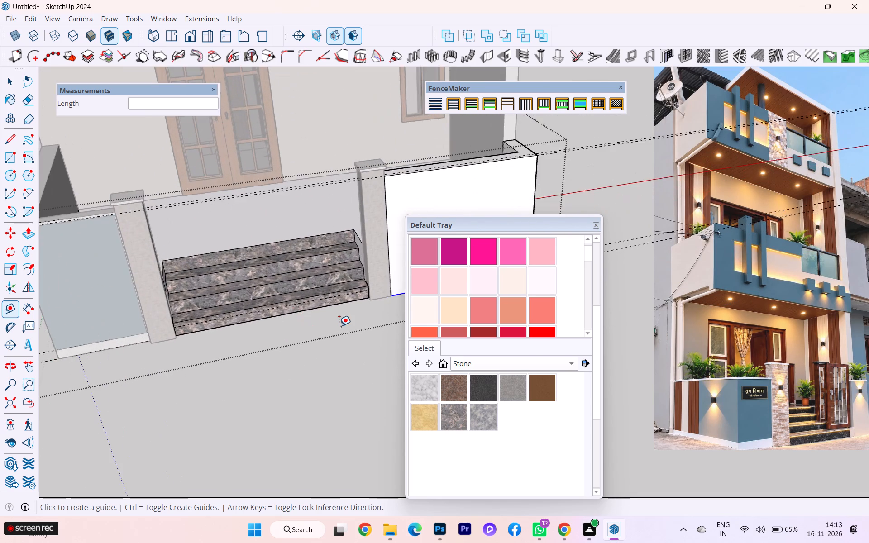
scroll(343, 324, "up", 2)
scroll(158, 317, "up", 2)
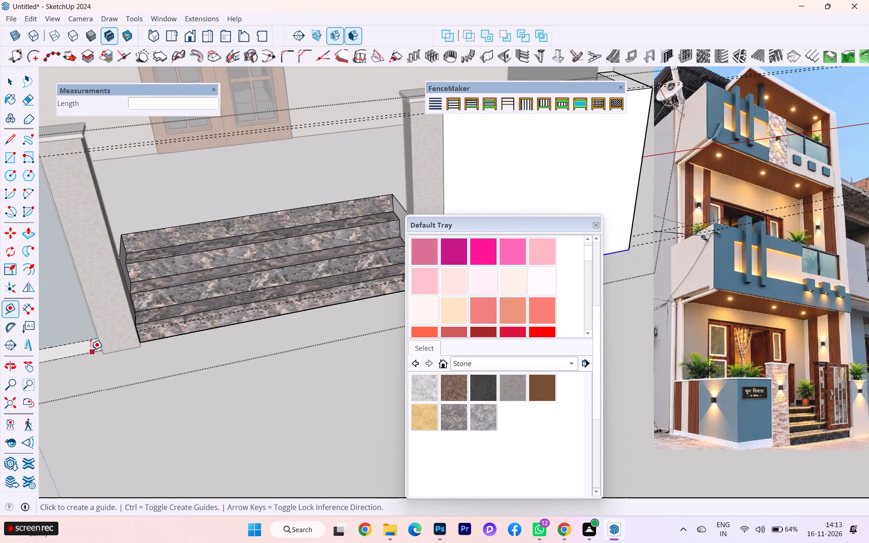
left_click(91, 350)
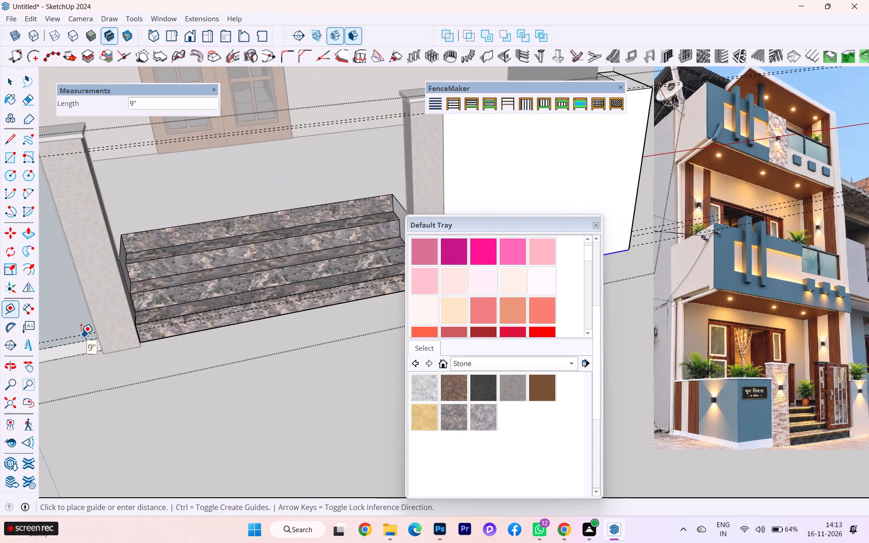
key("Up")
left_click(79, 344)
Place a horizontal guide about 5 1/4" above the bottom edge of the new parapet wall's front face.
scroll(22, 318, "down", 7)
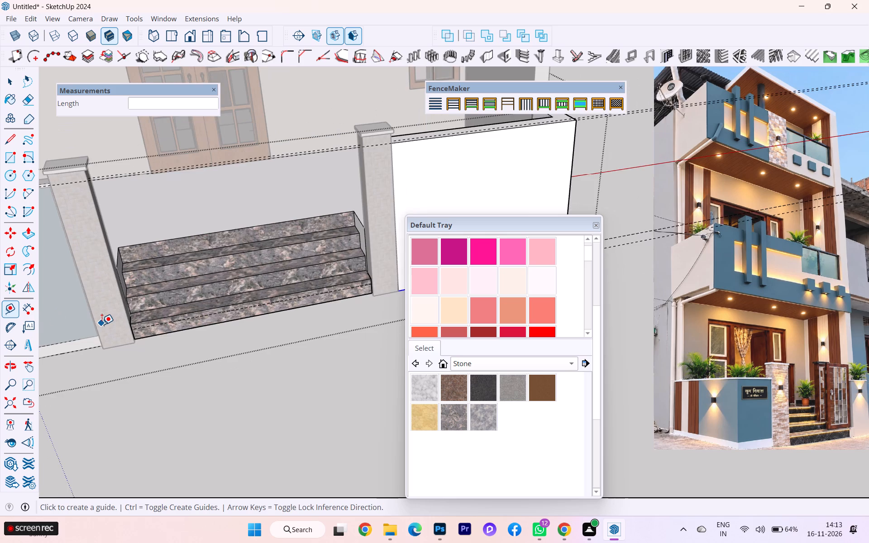
scroll(103, 324, "down", 1)
middle_click_drag(141, 333, 14, 337)
scroll(400, 267, "up", 3)
scroll(346, 265, "up", 2)
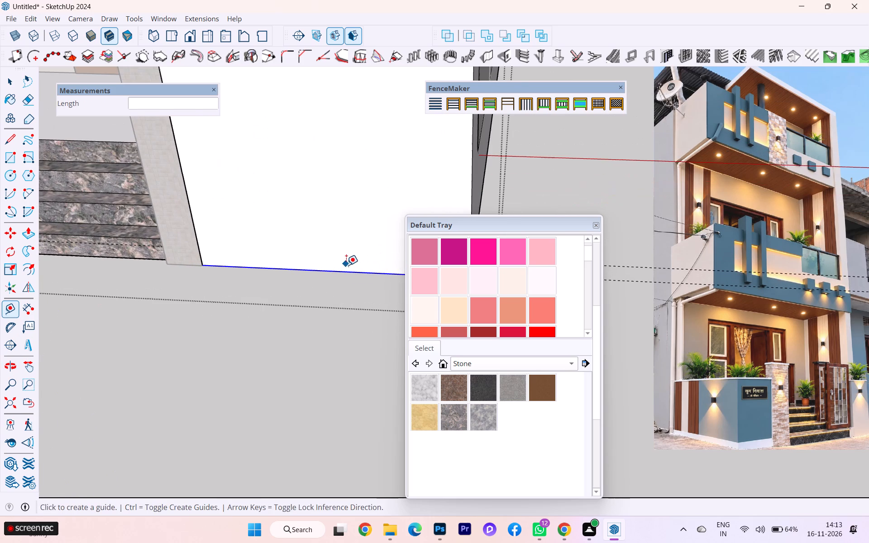
left_click(339, 272)
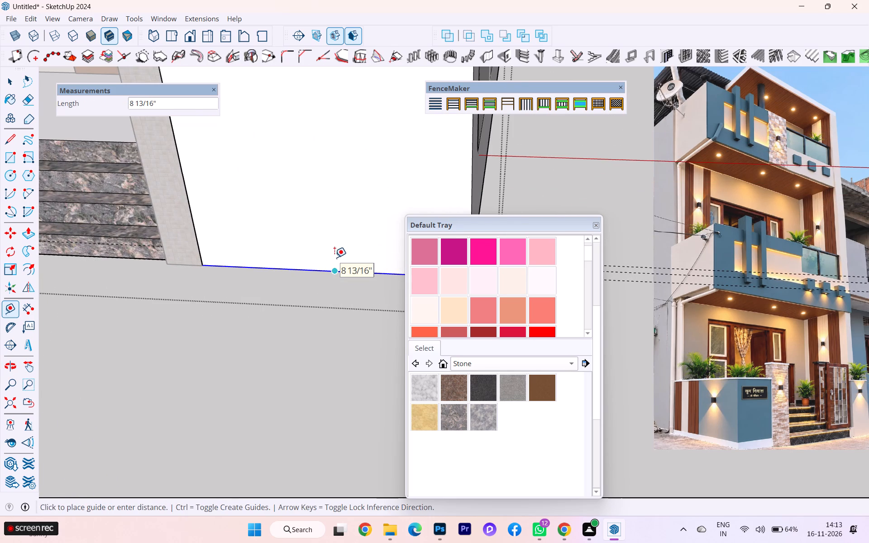
key("Up")
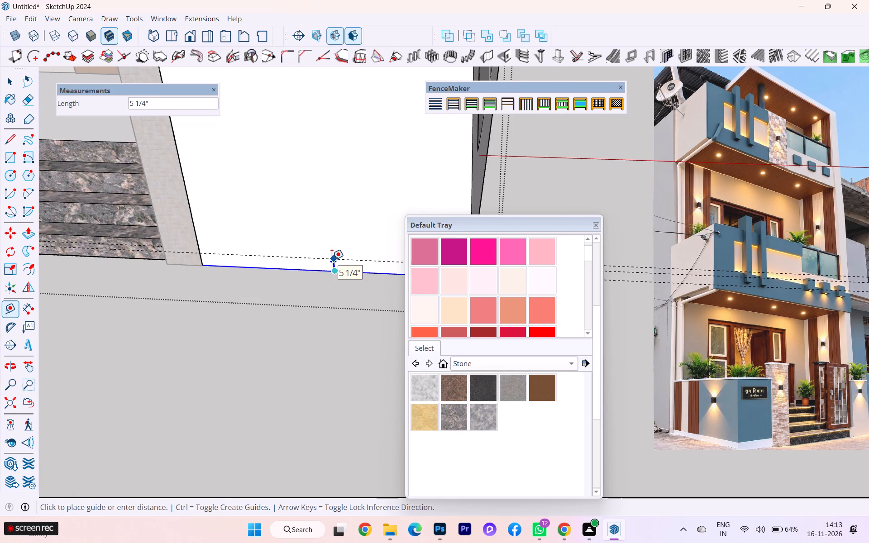
left_click(332, 260)
Measure the base band's height at the plinth side wall's end beside the wood strips, without keeping the dimension.
scroll(268, 264, "down", 6)
scroll(317, 268, "up", 3)
scroll(318, 268, "down", 2)
scroll(319, 268, "up", 3)
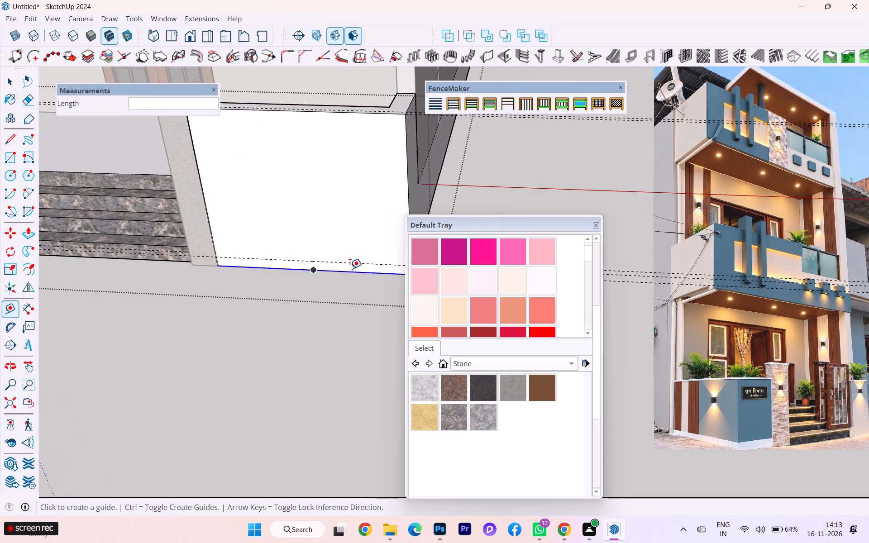
scroll(361, 269, "down", 10)
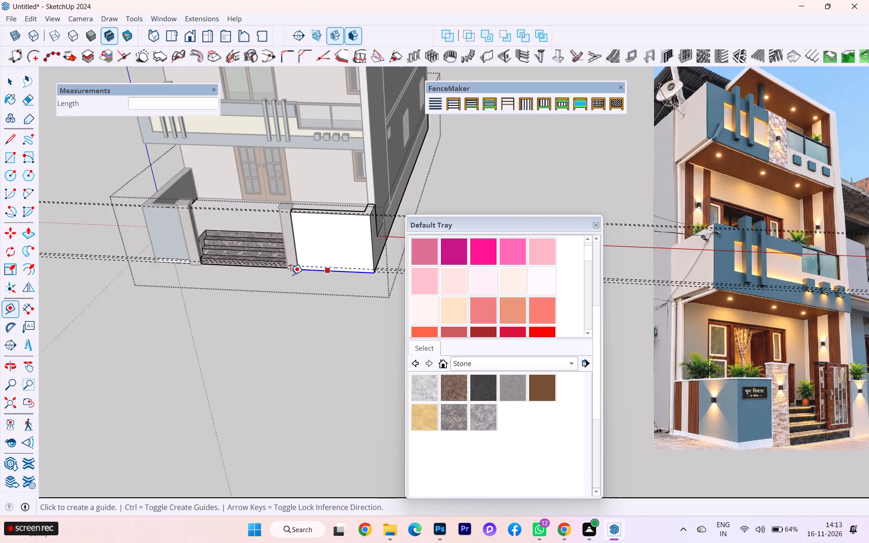
middle_click_drag(244, 276, 220, 276)
middle_click_drag(367, 276, 686, 267)
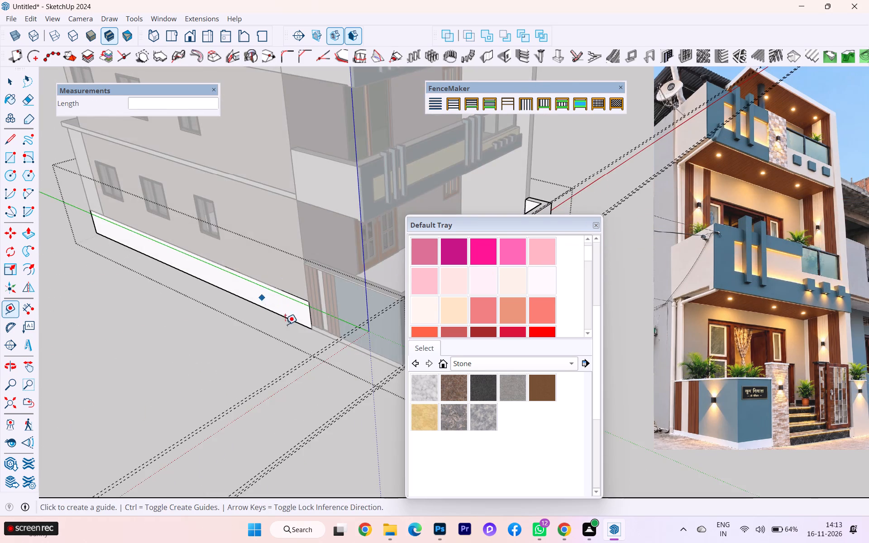
scroll(314, 333, "up", 6)
scroll(346, 330, "down", 1)
scroll(346, 330, "up", 4)
scroll(346, 330, "down", 1)
scroll(346, 330, "up", 13)
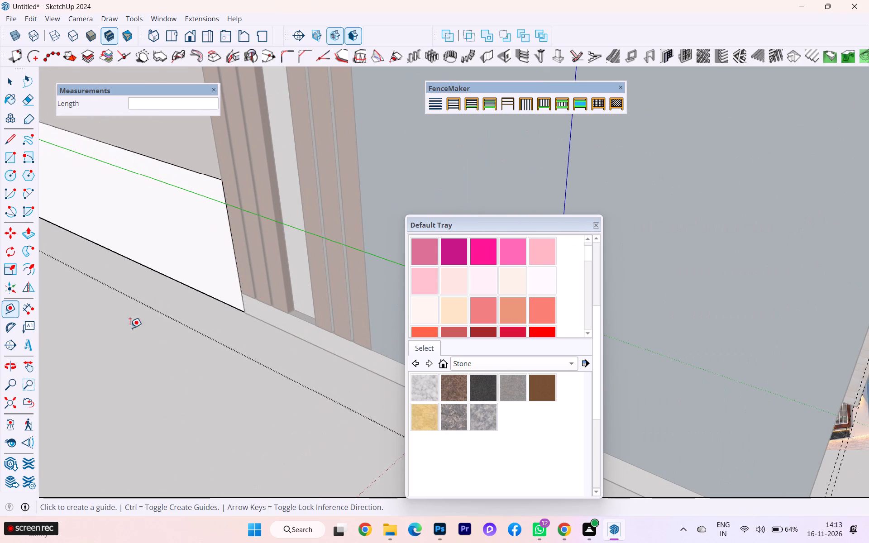
left_click(20, 310)
scroll(250, 336, "up", 2)
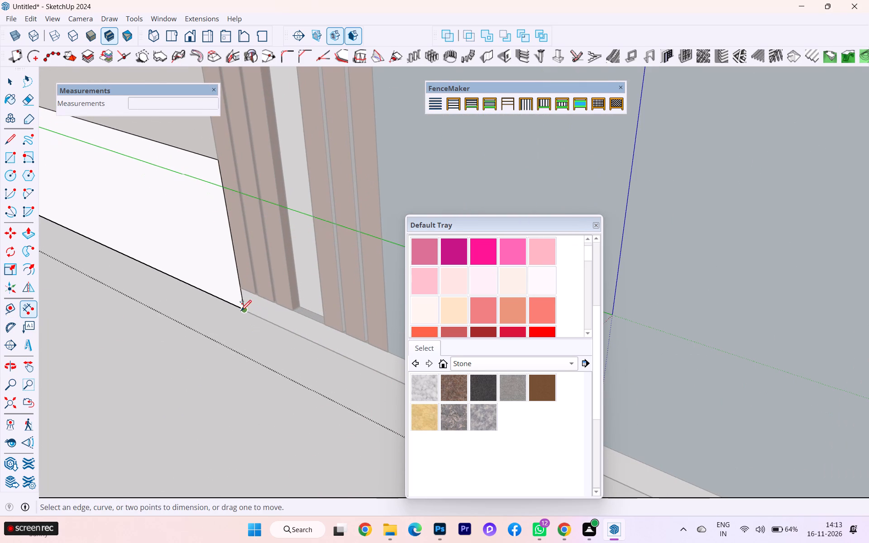
left_click(241, 310)
left_click(239, 287)
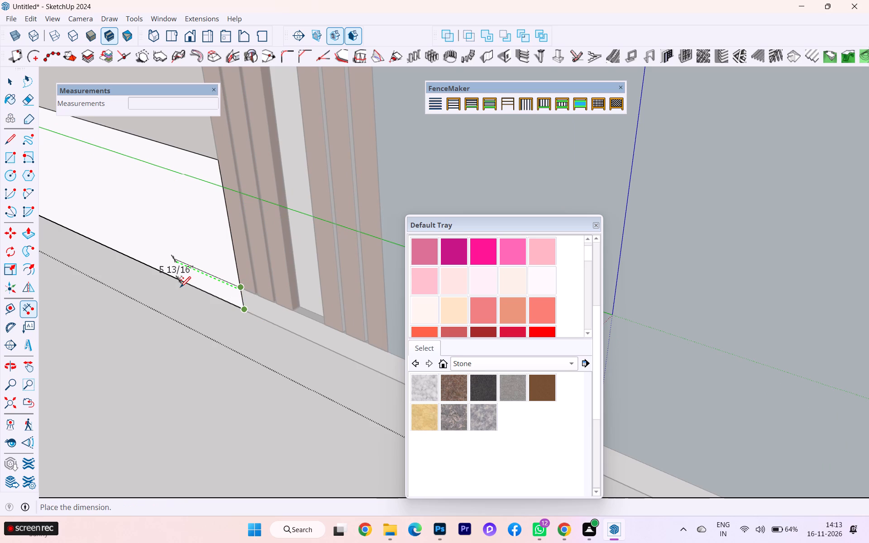
key("Escape")
Examine where the guides cross the new parapet wall's front face, outer corner and the adjoining gate pillar.
scroll(238, 296, "down", 1)
scroll(239, 296, "up", 2)
scroll(242, 299, "down", 8)
scroll(282, 329, "up", 1)
scroll(282, 329, "down", 7)
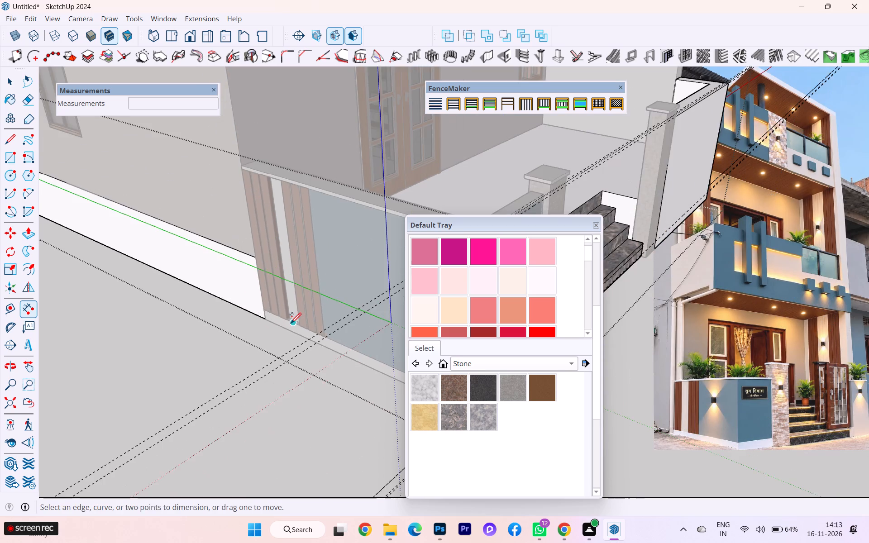
middle_click_drag(265, 321, 7, 319)
scroll(330, 295, "up", 2)
scroll(225, 299, "down", 3)
scroll(204, 300, "up", 2)
middle_click(199, 300)
middle_click_drag(198, 300, 85, 287)
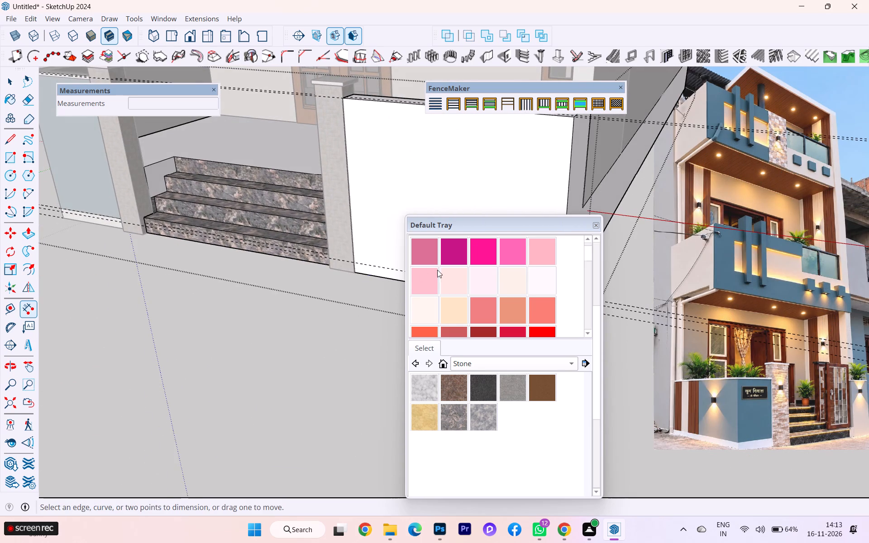
scroll(439, 269, "up", 4)
scroll(376, 269, "down", 1)
scroll(371, 269, "up", 1)
scroll(294, 269, "down", 1)
scroll(292, 269, "up", 3)
scroll(291, 269, "down", 9)
scroll(271, 270, "up", 1)
scroll(280, 271, "down", 1)
middle_click_drag(399, 266, 275, 271)
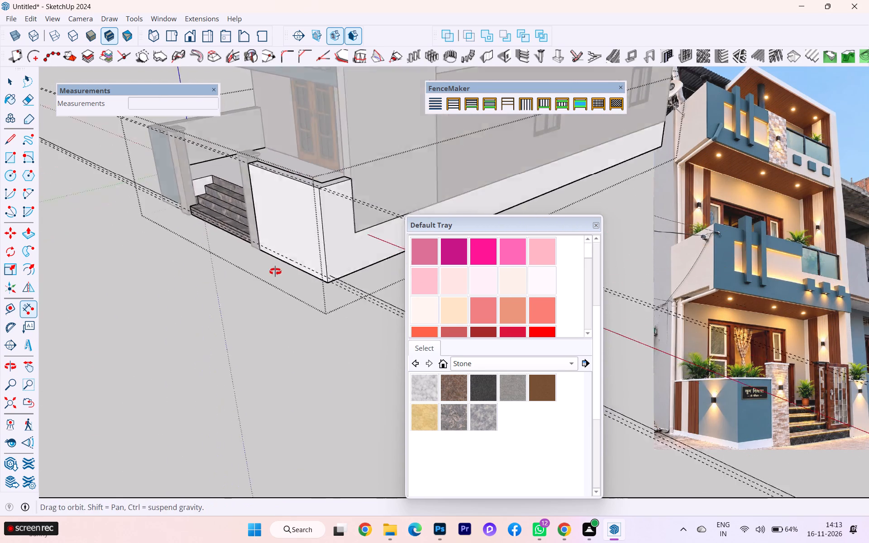
middle_click_drag(275, 271, 275, 271)
scroll(276, 271, "up", 1)
scroll(276, 271, "down", 1)
scroll(276, 271, "up", 6)
scroll(298, 268, "down", 1)
scroll(298, 268, "up", 1)
scroll(333, 282, "up", 1)
scroll(333, 282, "down", 1)
scroll(333, 282, "up", 1)
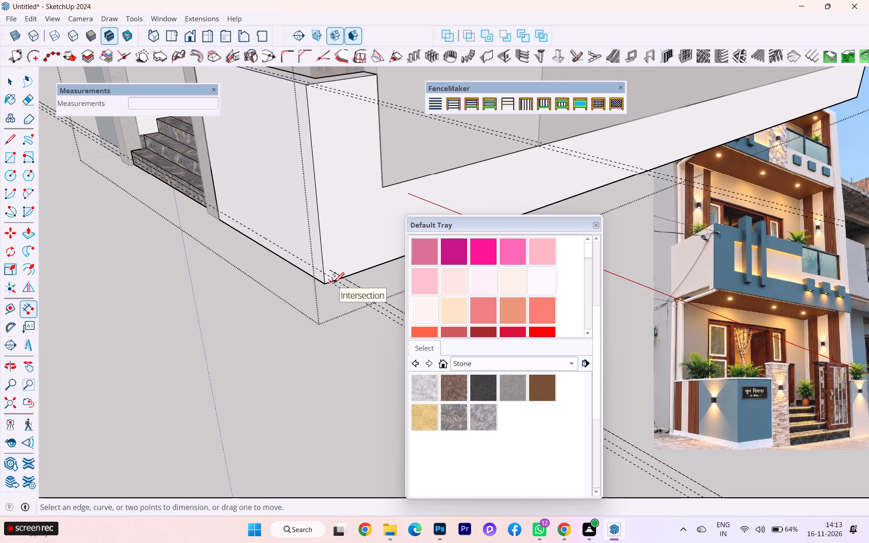
scroll(334, 282, "down", 3)
scroll(334, 282, "up", 1)
scroll(334, 282, "down", 1)
scroll(334, 282, "up", 1)
scroll(334, 282, "down", 3)
middle_click_drag(312, 278, 367, 273)
scroll(333, 257, "up", 4)
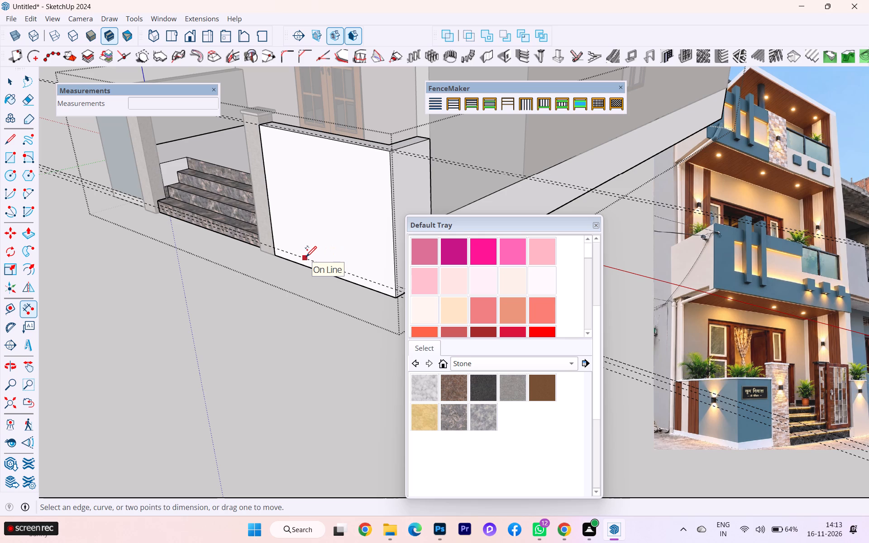
scroll(306, 256, "up", 6)
scroll(249, 263, "down", 2)
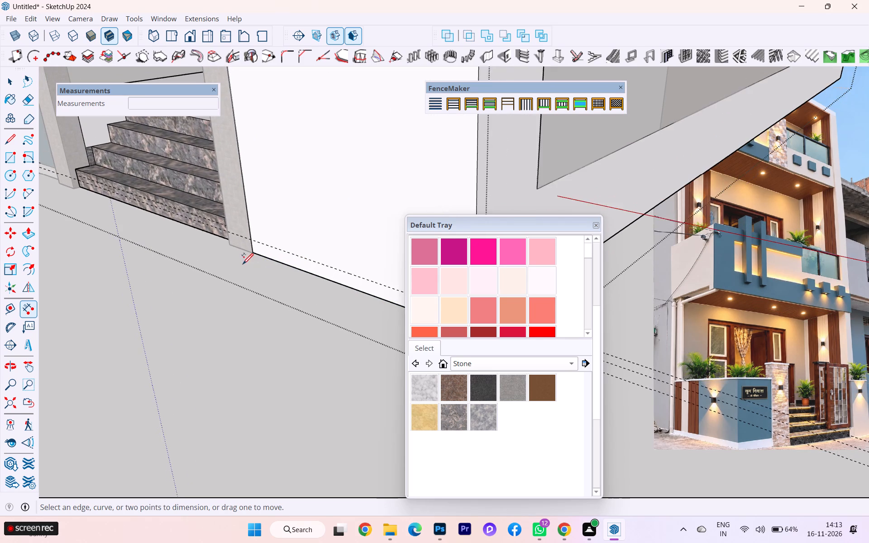
Move the Default Tray clear of the new parapet wall and bring the wall's whole front face into view.
left_click_drag(486, 223, 707, 222)
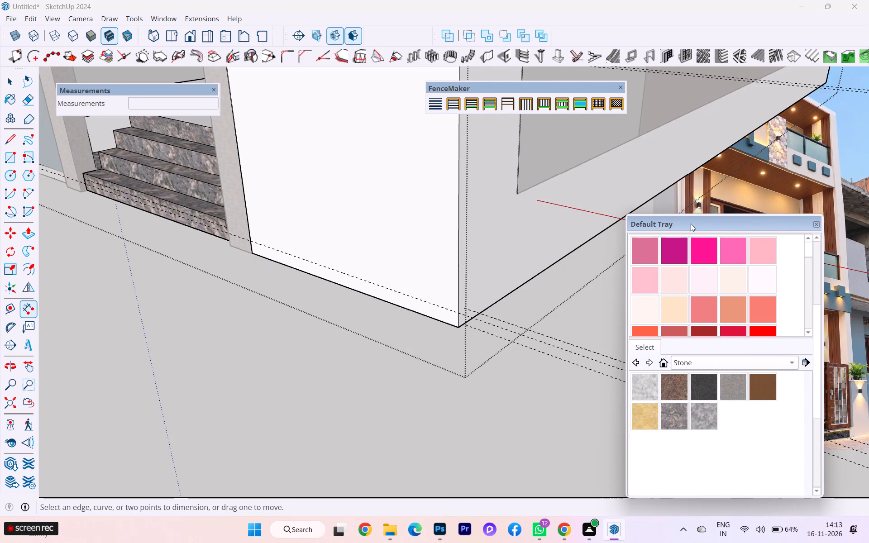
scroll(409, 230, "down", 2)
scroll(554, 304, "up", 1)
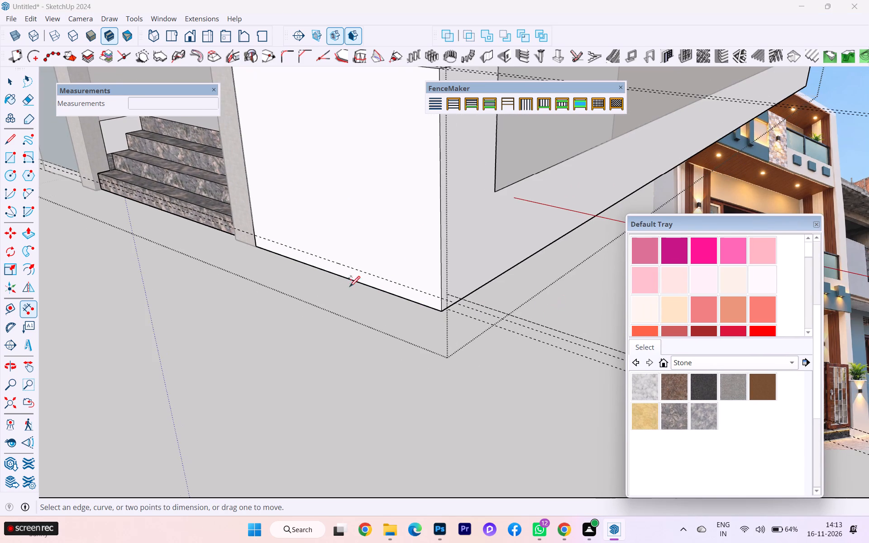
scroll(341, 283, "up", 2)
scroll(356, 268, "down", 1)
scroll(279, 286, "down", 1)
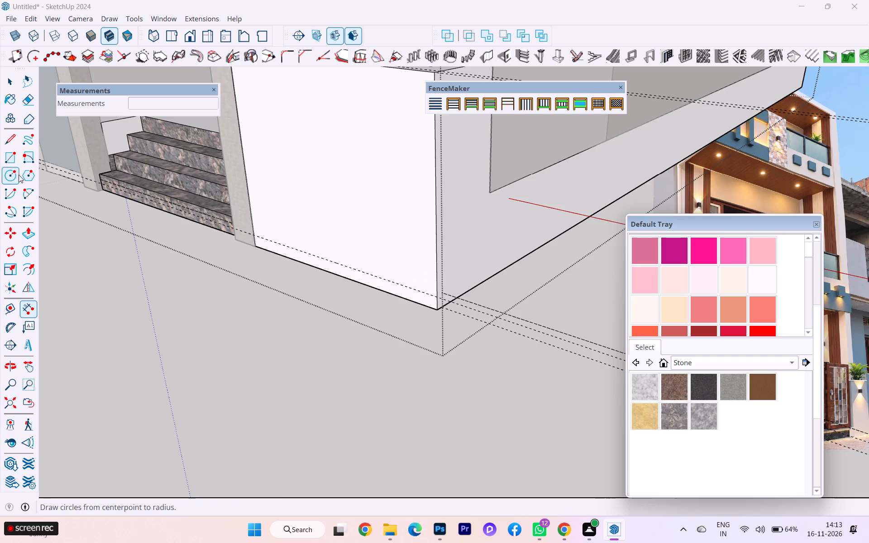
scroll(253, 244, "down", 4)
scroll(253, 163, "down", 2)
middle_click_drag(254, 173, 314, 178)
scroll(320, 201, "down", 2)
scroll(305, 182, "up", 1)
scroll(305, 182, "down", 1)
scroll(305, 182, "up", 4)
left_click(298, 190)
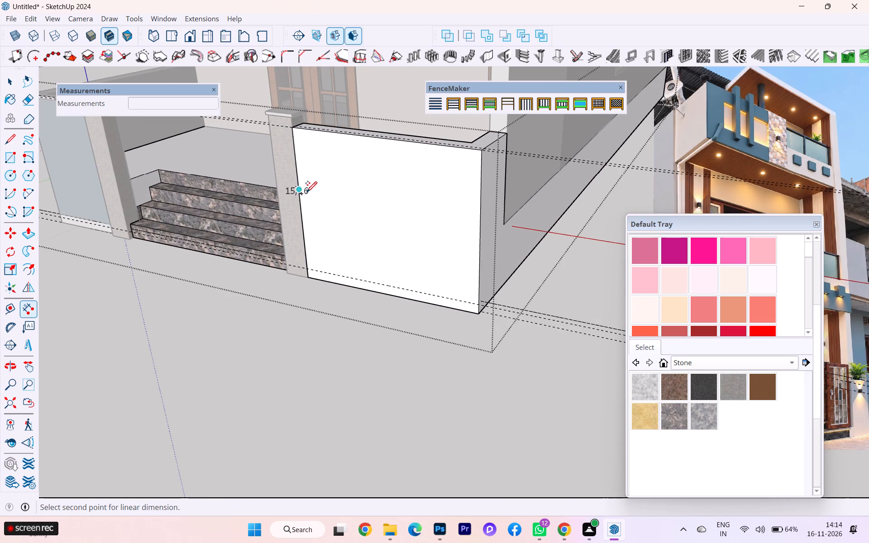
key("Escape")
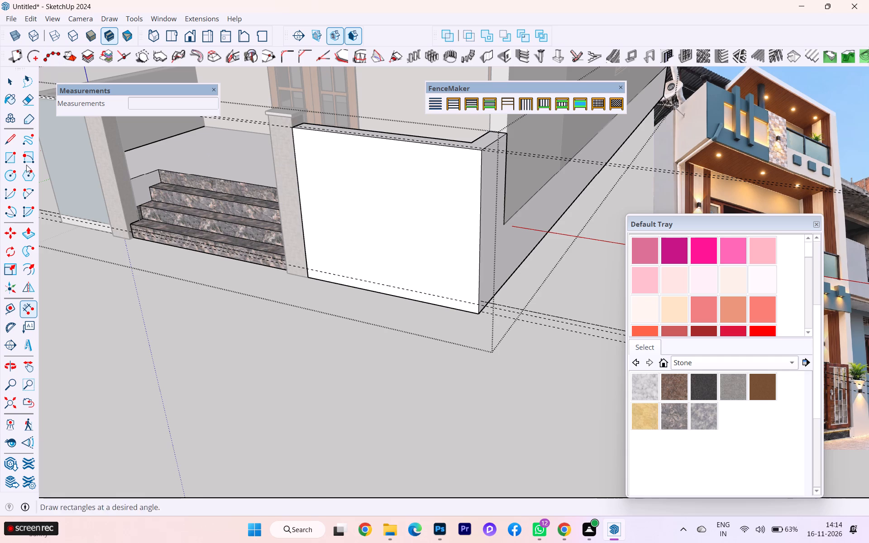
Place a vertical guide about 3 3/16" in from the pillar-side edge of the new parapet wall's front face.
left_click(14, 305)
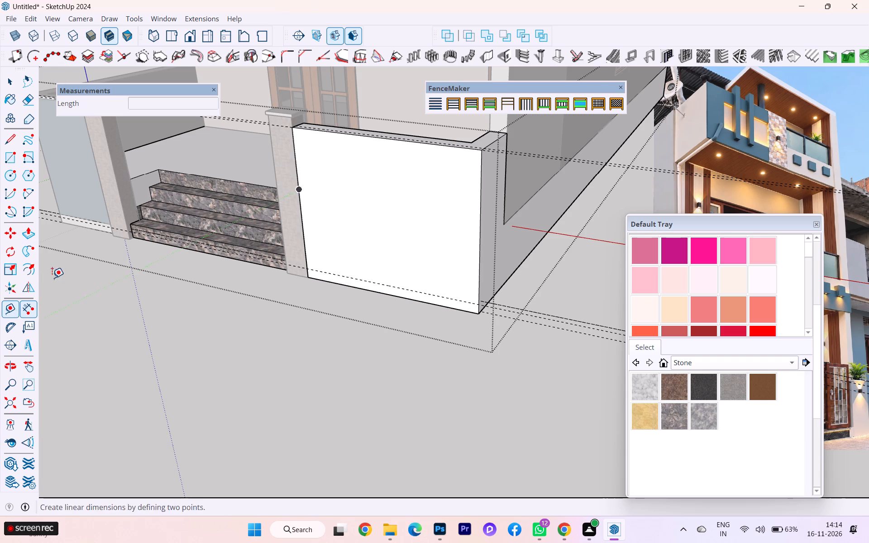
scroll(209, 205, "up", 4)
left_click(323, 147)
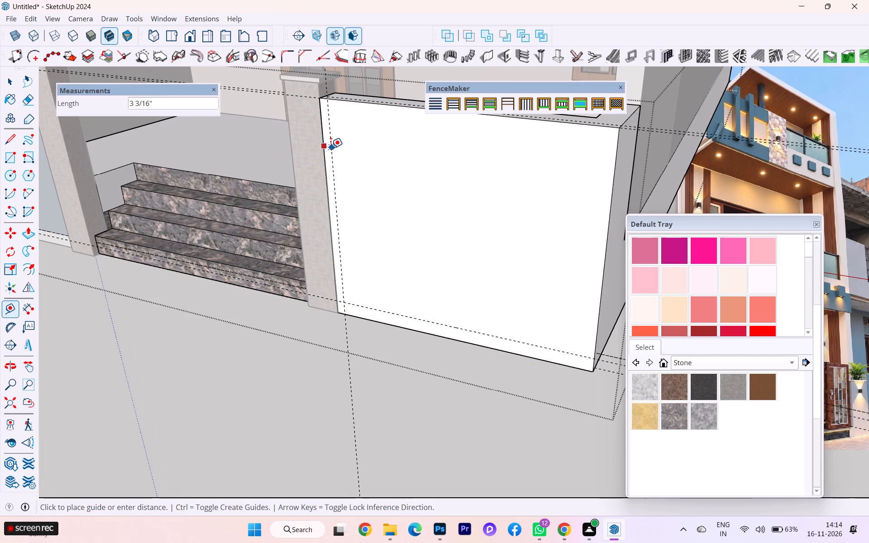
left_click(331, 148)
Draw a vertical line about 6' 6 3/4" long along the new guide, from the front face's top edge down to the base-band guide.
scroll(325, 151, "down", 2)
scroll(325, 152, "up", 2)
scroll(324, 152, "down", 2)
scroll(322, 154, "up", 1)
scroll(322, 155, "down", 5)
scroll(286, 167, "up", 1)
scroll(329, 191, "up", 3)
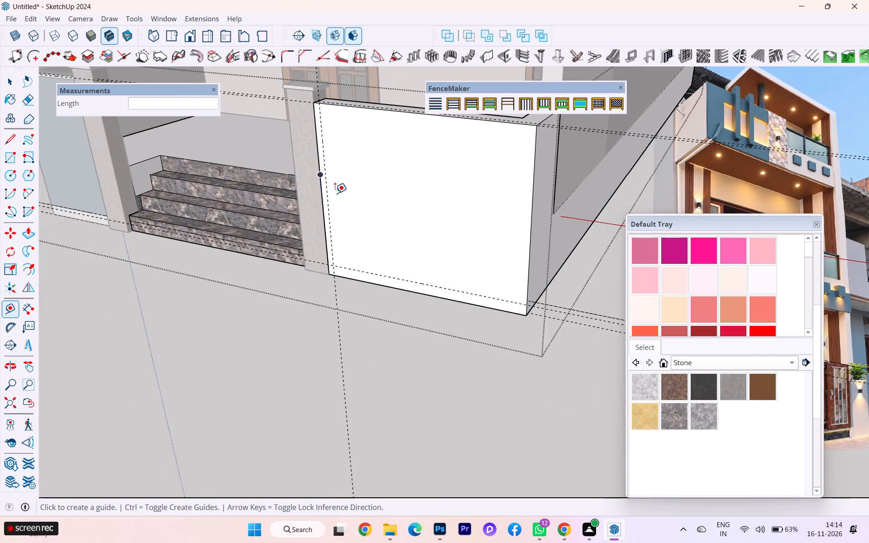
scroll(304, 244, "down", 4)
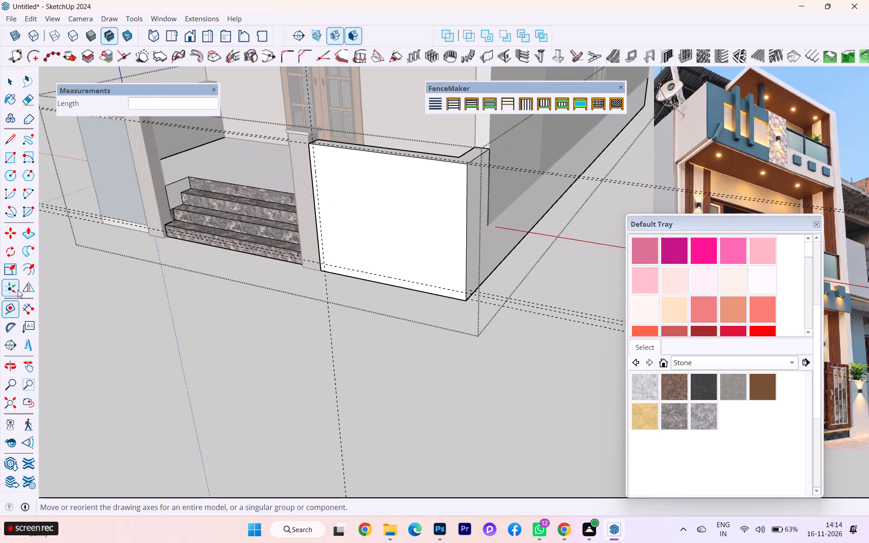
left_click(6, 139)
scroll(322, 134, "up", 5)
scroll(316, 164, "down", 1)
scroll(316, 164, "up", 2)
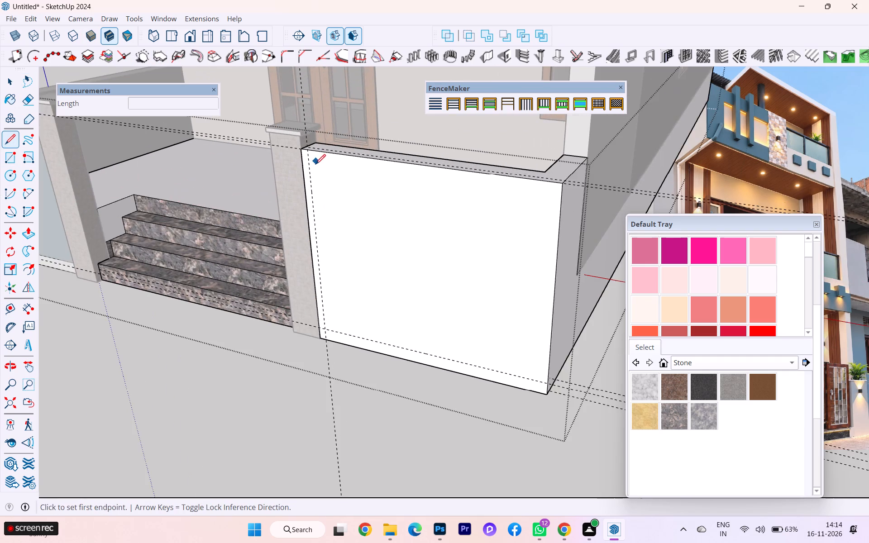
scroll(315, 164, "up", 2)
left_click(304, 144)
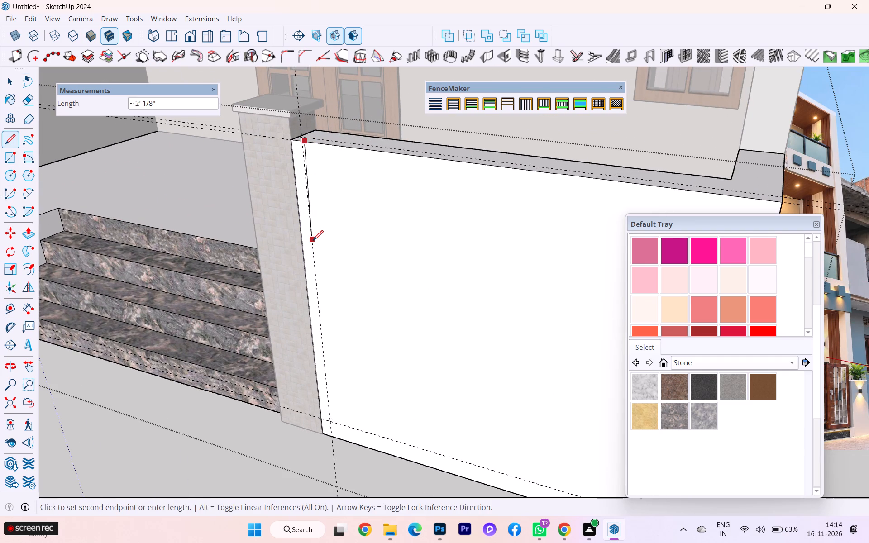
key("Escape")
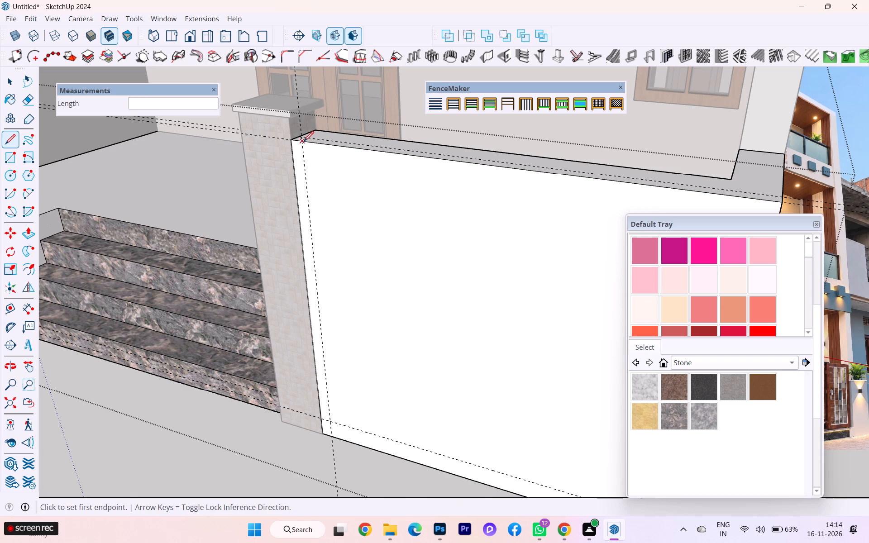
left_click(304, 141)
scroll(333, 415, "down", 1)
middle_click_drag(333, 415, 248, 421)
scroll(225, 410, "up", 7)
scroll(230, 393, "down", 1)
scroll(231, 393, "up", 2)
scroll(231, 392, "down", 3)
scroll(231, 392, "up", 2)
scroll(237, 384, "down", 1)
scroll(237, 384, "up", 4)
scroll(237, 384, "down", 1)
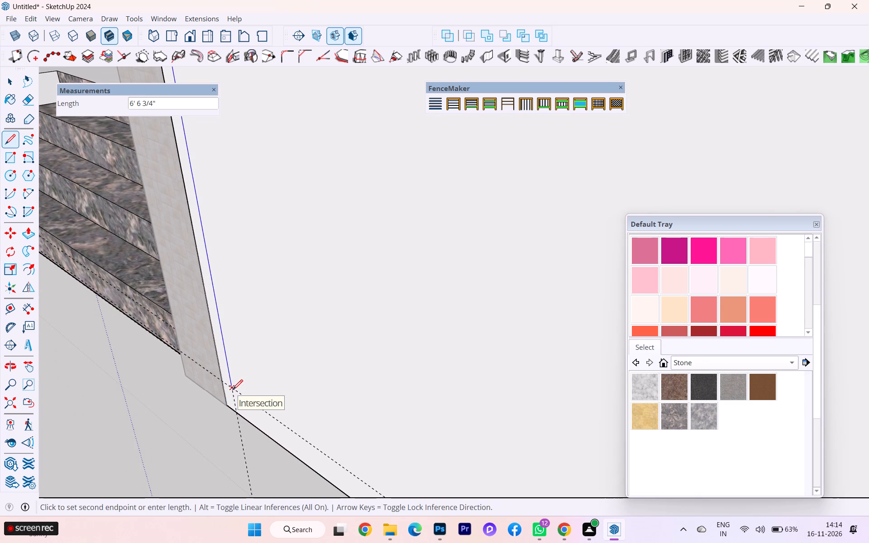
left_click(233, 390)
scroll(253, 390, "down", 6)
scroll(205, 379, "up", 2)
scroll(203, 380, "down", 2)
scroll(201, 381, "up", 2)
scroll(201, 381, "down", 2)
key("Escape")
Draw a line about 8' 3 3/8" long along the base-band guide, from the vertical line's lower end to the wall's outer corner.
scroll(202, 373, "down", 2)
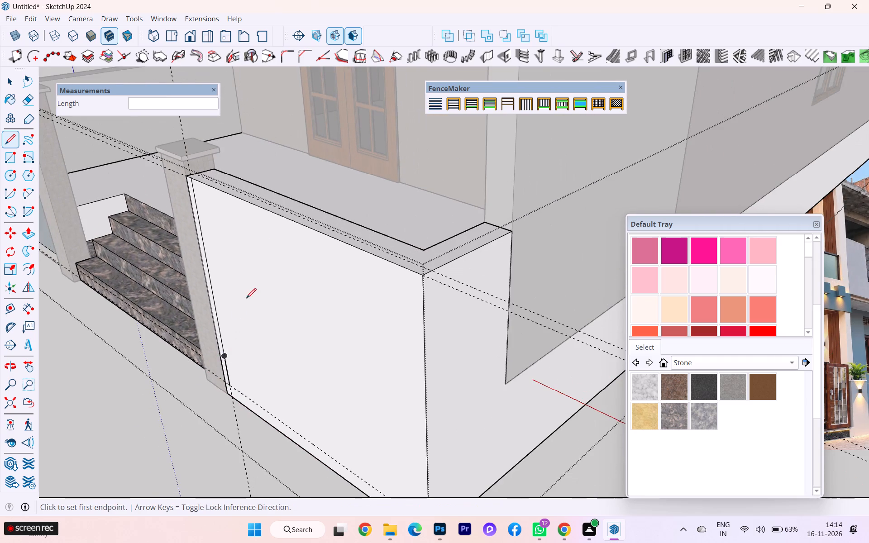
scroll(246, 343, "down", 1)
scroll(246, 343, "up", 3)
scroll(246, 347, "down", 3)
scroll(241, 388, "up", 5)
scroll(237, 393, "down", 4)
scroll(236, 392, "up", 1)
scroll(234, 384, "down", 7)
scroll(228, 359, "up", 1)
scroll(227, 357, "down", 3)
scroll(242, 401, "up", 2)
scroll(262, 426, "down", 2)
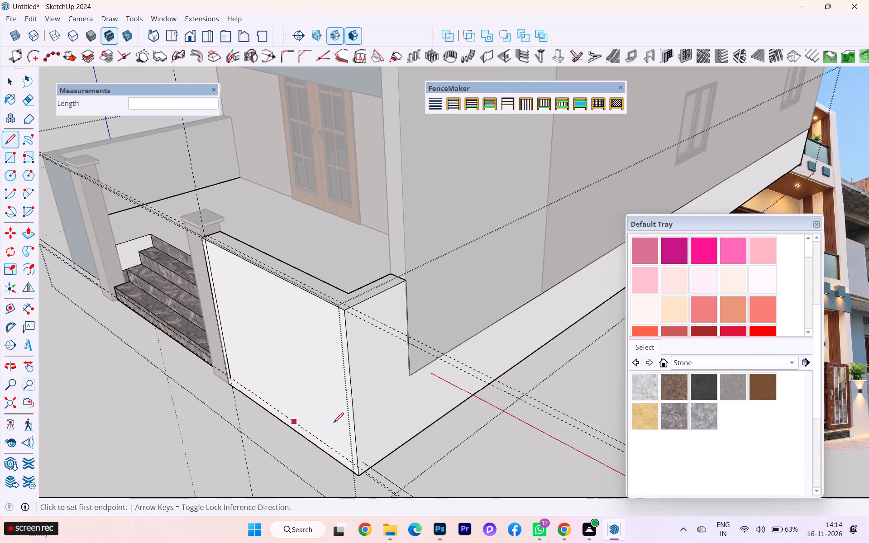
scroll(309, 405, "down", 1)
middle_click_drag(309, 405, 421, 349)
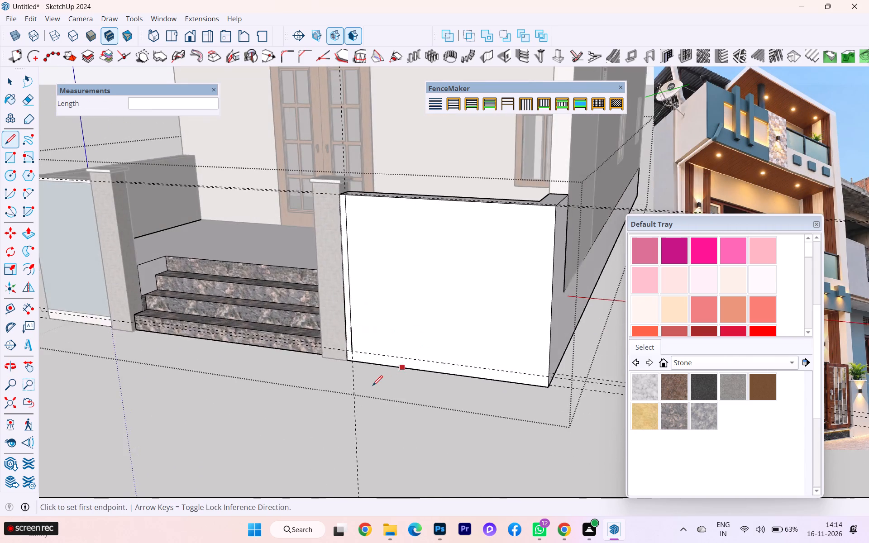
scroll(371, 386, "up", 4)
scroll(339, 339, "up", 7)
scroll(339, 339, "down", 2)
scroll(339, 339, "up", 3)
scroll(360, 342, "down", 1)
scroll(360, 342, "up", 2)
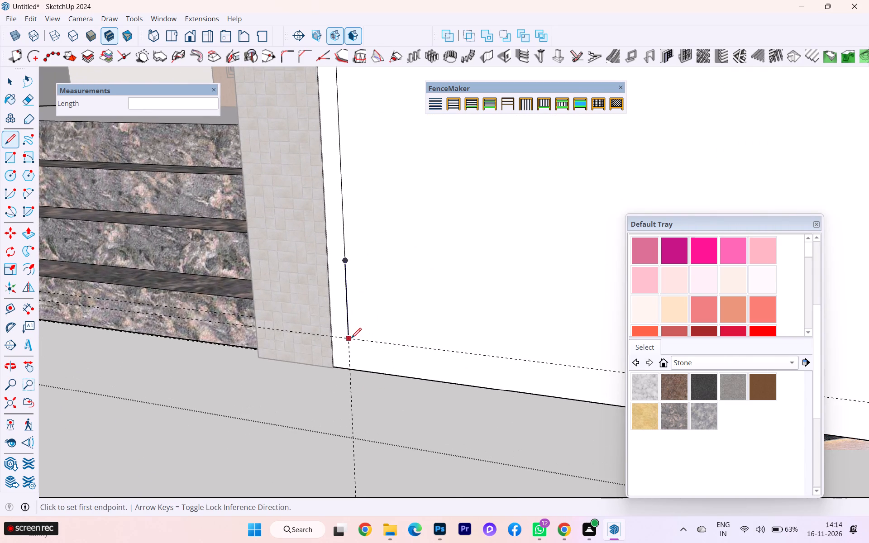
left_click(350, 338)
scroll(246, 322, "down", 5)
scroll(232, 326, "up", 1)
scroll(201, 322, "down", 7)
scroll(184, 323, "up", 1)
scroll(161, 323, "down", 4)
scroll(394, 338, "down", 2)
scroll(460, 347, "up", 6)
left_click(487, 363)
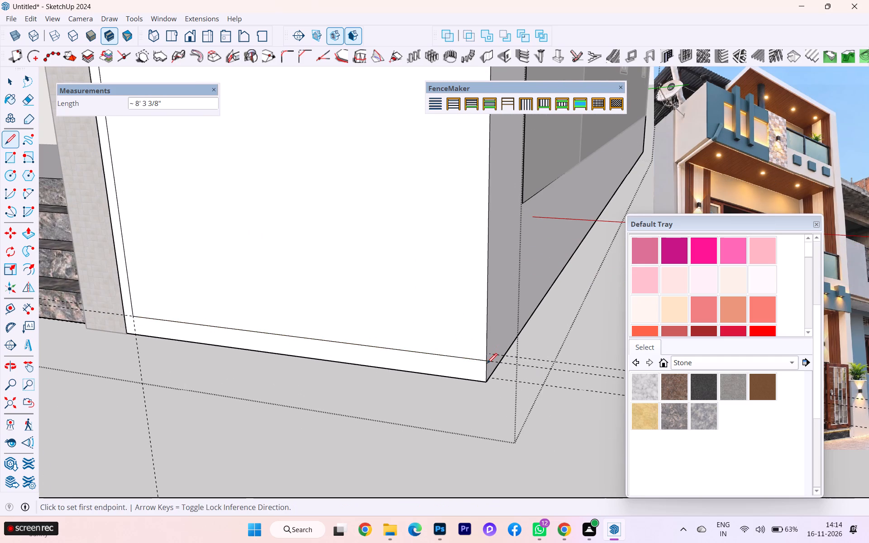
scroll(487, 363, "up", 1)
scroll(487, 363, "down", 1)
scroll(487, 363, "up", 1)
scroll(487, 366, "down", 4)
scroll(439, 373, "up", 1)
key("Escape")
Examine the border lines on the new parapet wall's front face against the gate pillars, the steps and the existing wall across the entrance.
scroll(370, 404, "down", 2)
scroll(366, 405, "up", 1)
scroll(362, 406, "down", 1)
scroll(268, 311, "down", 1)
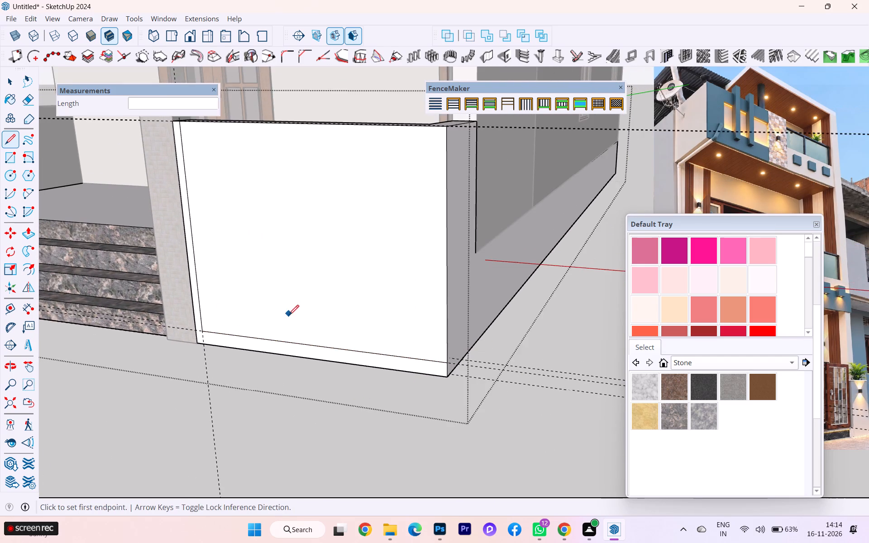
middle_click_drag(277, 324, 266, 331)
middle_click_drag(262, 333, 230, 345)
key("Escape")
scroll(241, 233, "down", 2)
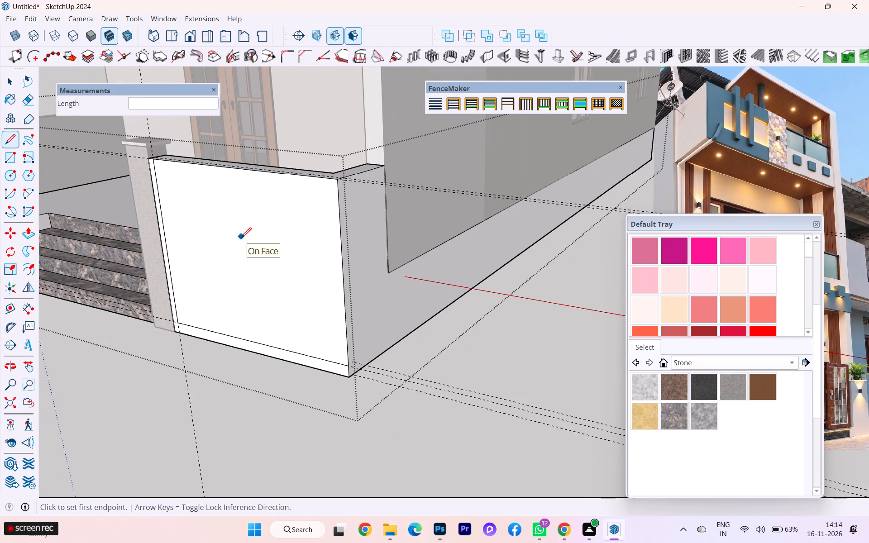
scroll(281, 233, "up", 3)
scroll(288, 233, "down", 1)
middle_click_drag(299, 240, 313, 243)
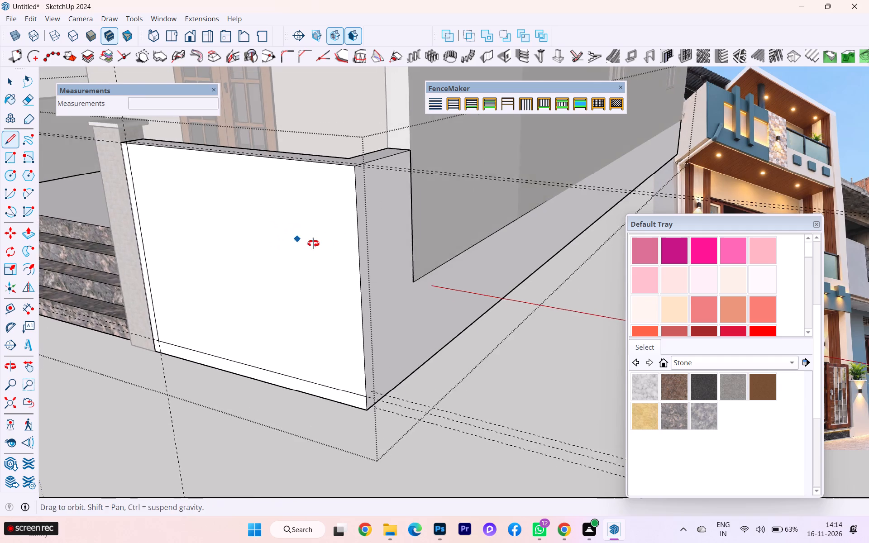
middle_click_drag(313, 243, 382, 253)
scroll(441, 226, "down", 7)
scroll(477, 236, "down", 3)
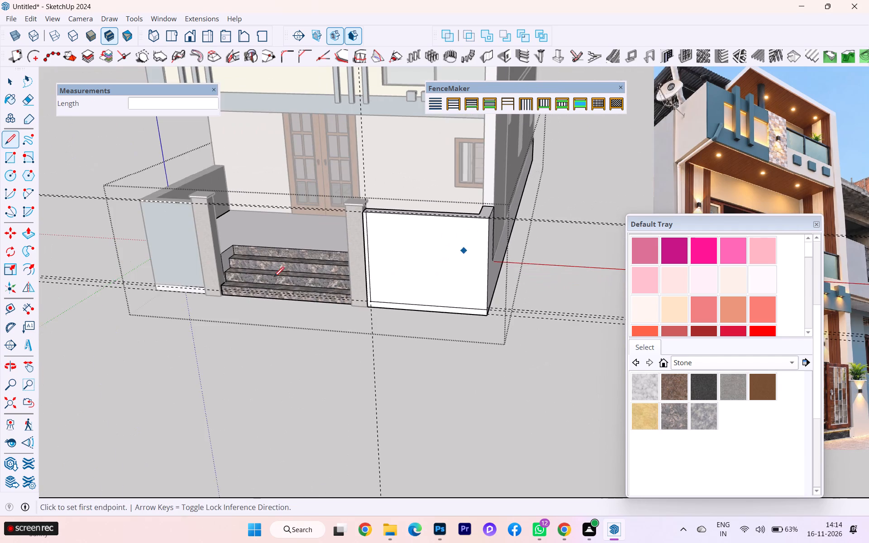
scroll(119, 267, "down", 1)
scroll(119, 267, "up", 3)
scroll(180, 239, "down", 1)
scroll(180, 239, "up", 3)
scroll(499, 252, "up", 1)
scroll(501, 252, "down", 2)
scroll(501, 252, "up", 6)
scroll(501, 253, "down", 1)
scroll(501, 253, "up", 1)
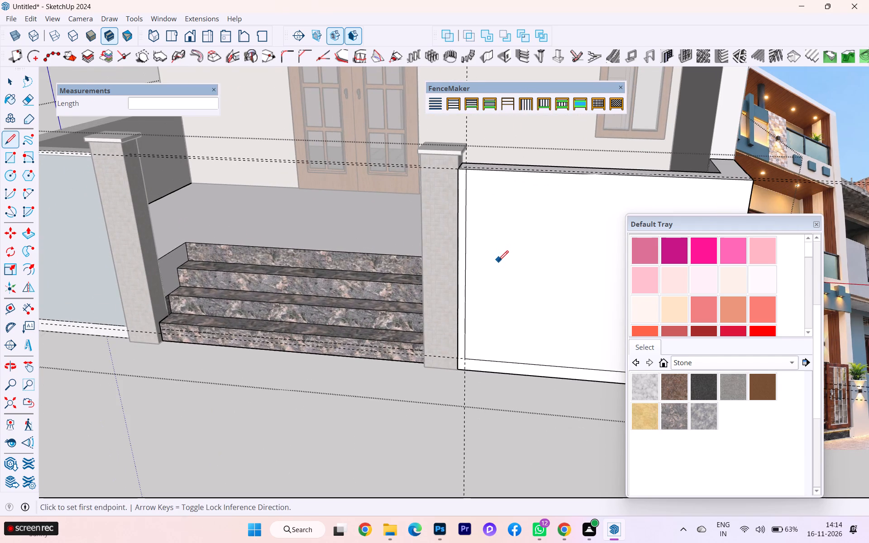
middle_click_drag(498, 261, 299, 267)
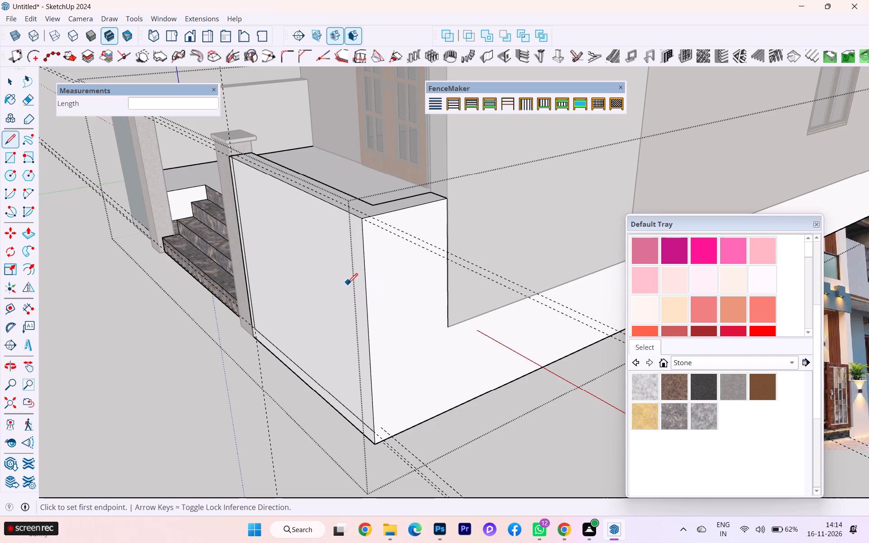
scroll(215, 285, "down", 2)
middle_click_drag(254, 279, 401, 261)
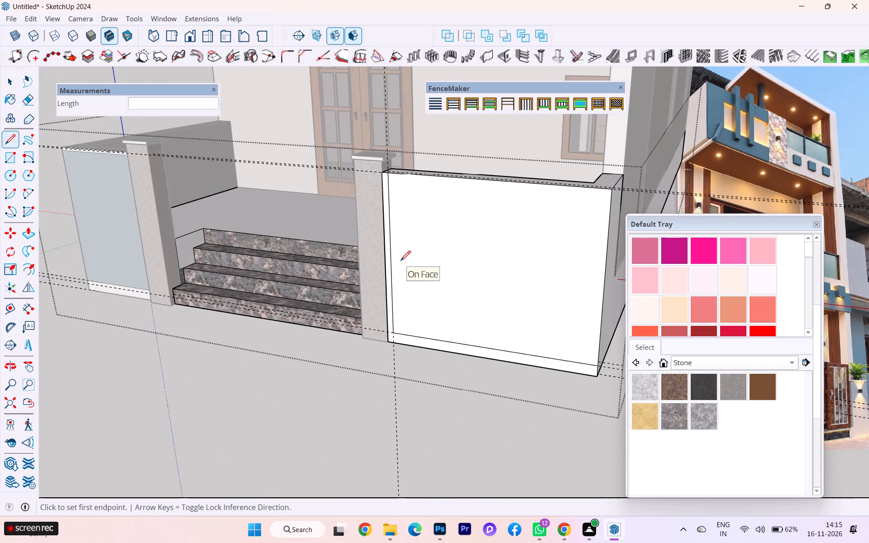
scroll(494, 256, "up", 3)
scroll(465, 261, "down", 1)
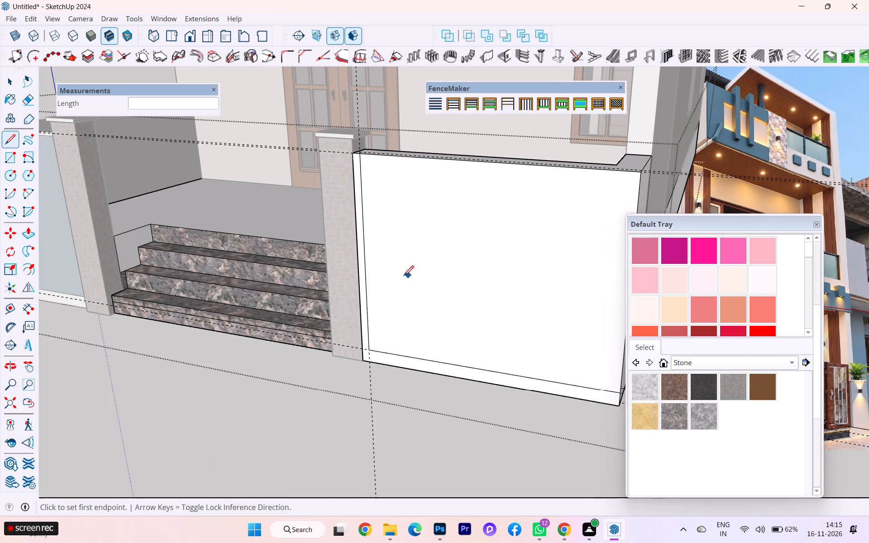
middle_click_drag(396, 276, 340, 273)
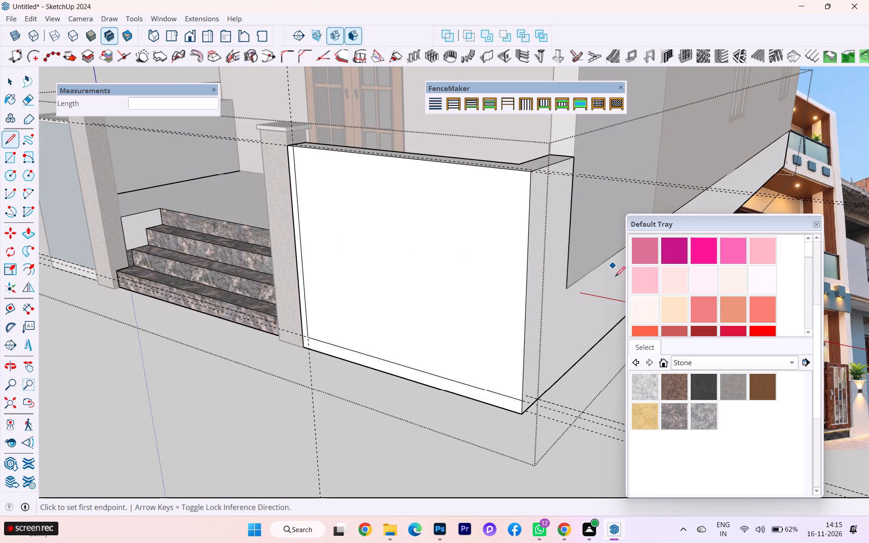
middle_click_drag(191, 283, 345, 268)
middle_click_drag(331, 272, 184, 306)
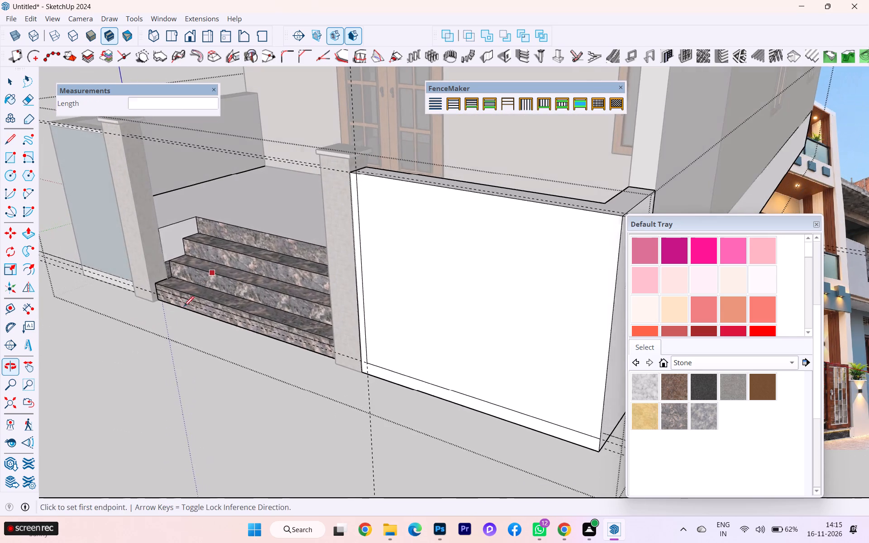
Paint the new parapet wall's inner front panel with the blue material sampled from the existing blue wall, and finish editing the group.
left_click(8, 80)
left_click(437, 252)
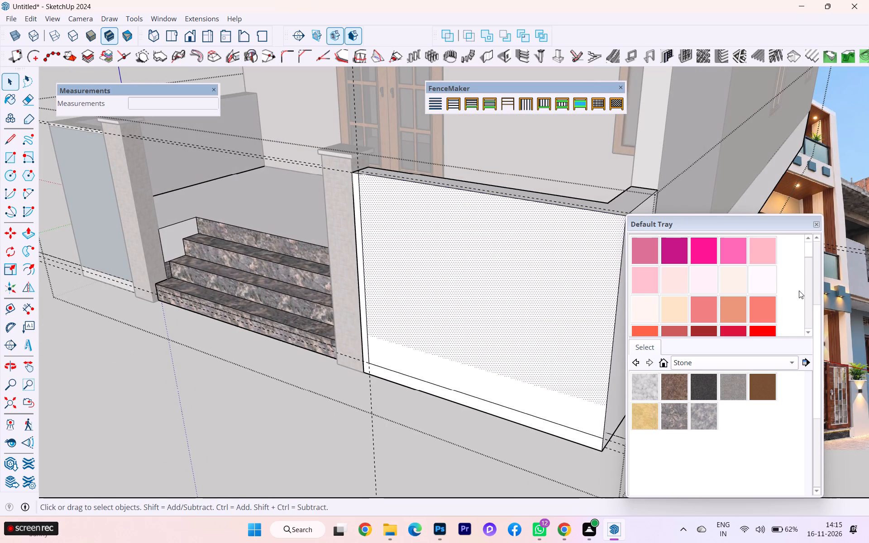
scroll(799, 291, "down", 3)
scroll(799, 291, "up", 7)
scroll(742, 276, "down", 1)
scroll(721, 262, "up", 10)
scroll(694, 239, "down", 2)
scroll(694, 239, "up", 4)
left_click_drag(703, 214, 700, 188)
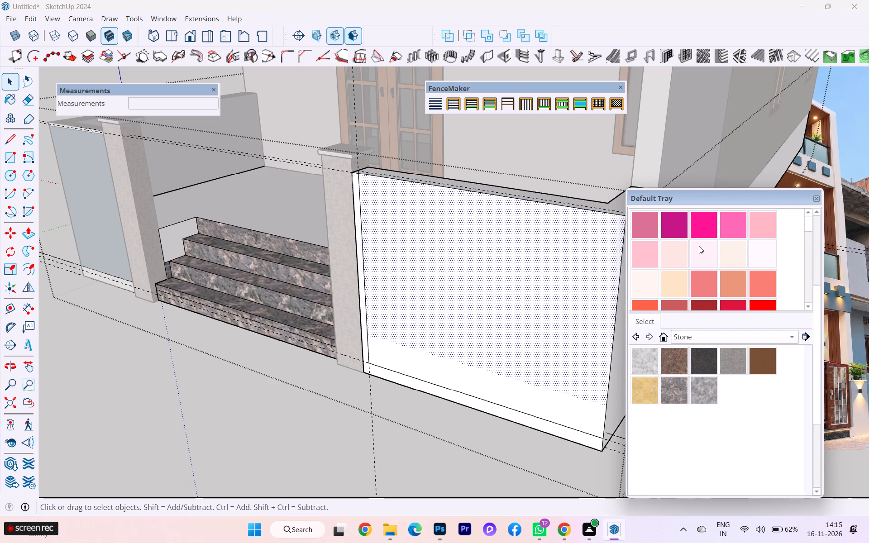
scroll(827, 261, "up", 5)
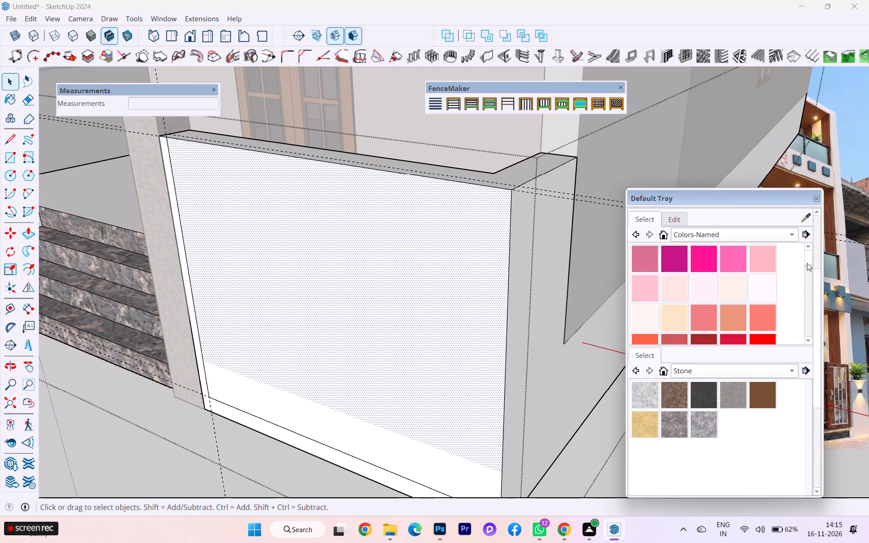
double_click(807, 263)
left_click_drag(811, 273, 806, 253)
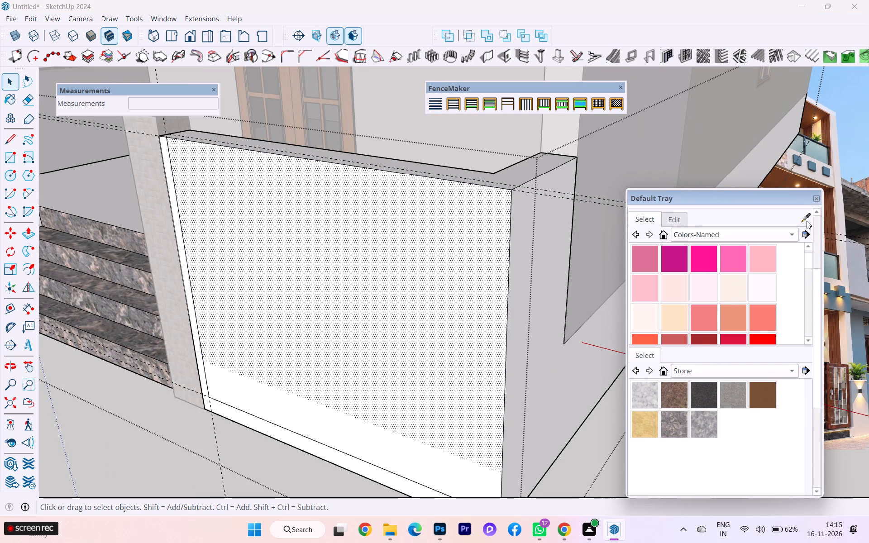
left_click(807, 221)
scroll(645, 271, "down", 5)
scroll(346, 309, "down", 2)
middle_click_drag(401, 330, 510, 324)
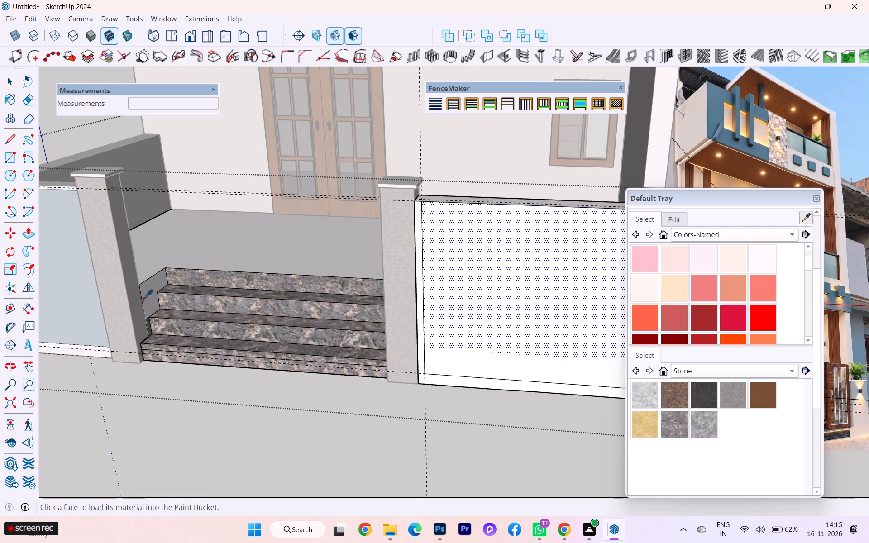
left_click(80, 285)
left_click(465, 277)
scroll(400, 283, "down", 3)
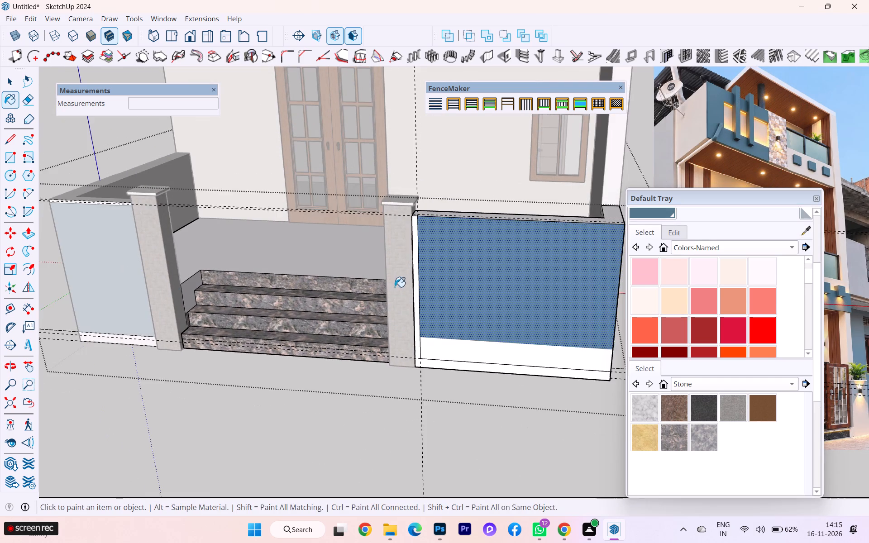
left_click(464, 345)
scroll(510, 344, "down", 1)
middle_click_drag(504, 344, 449, 343)
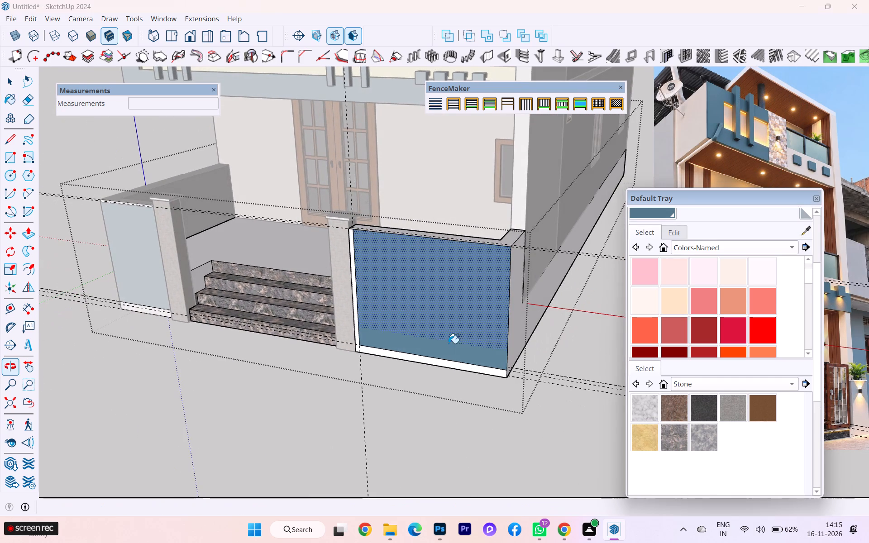
left_click(9, 85)
left_click(222, 408)
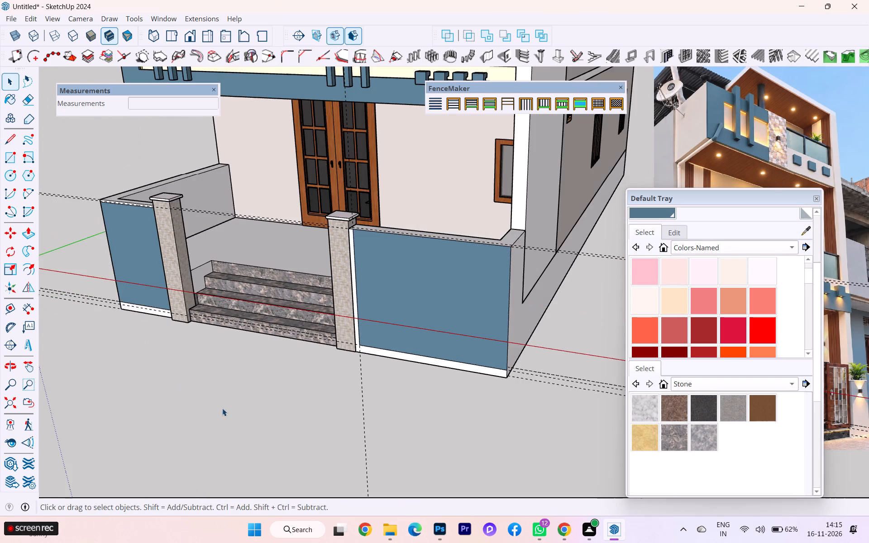
Compare the blue panel and white bands of the new parapet wall with the existing blue wall across the steps.
scroll(437, 349, "up", 10)
scroll(471, 338, "down", 3)
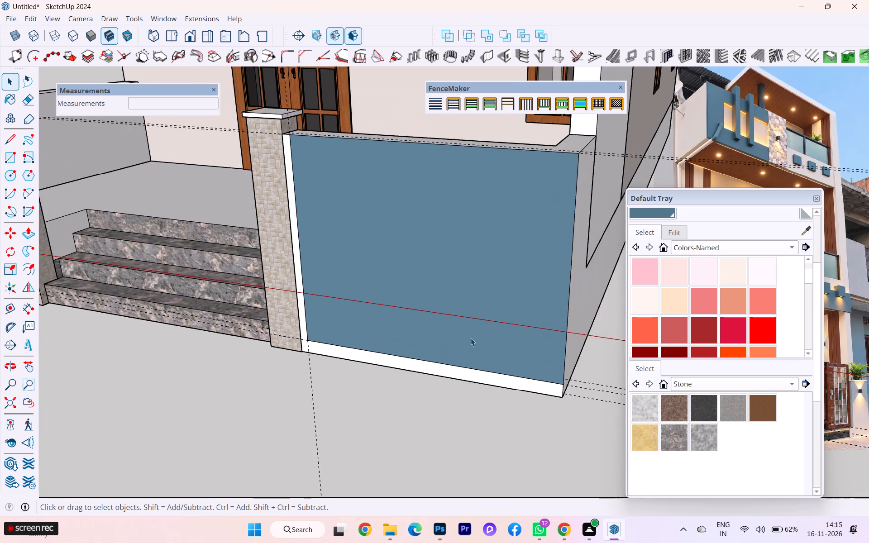
scroll(471, 338, "down", 4)
scroll(330, 338, "down", 1)
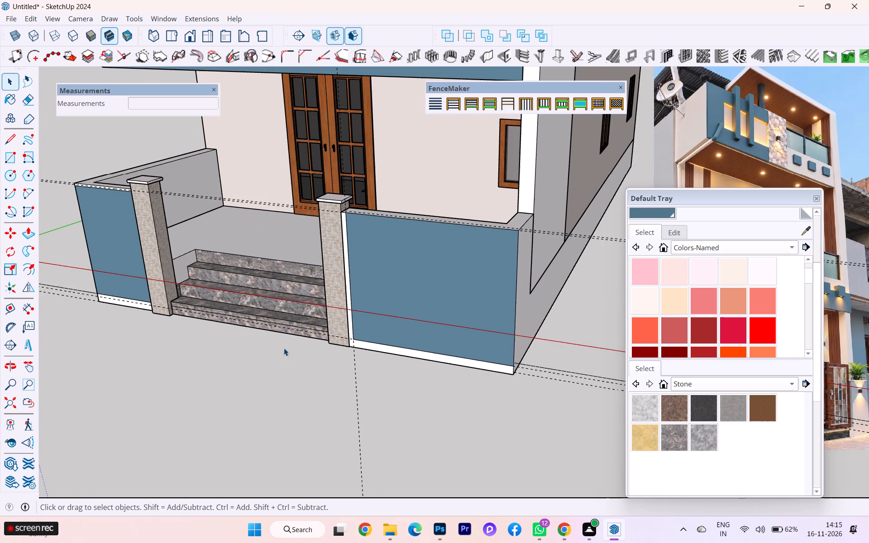
scroll(200, 355, "down", 1)
middle_click_drag(257, 351, 383, 359)
left_click(506, 377)
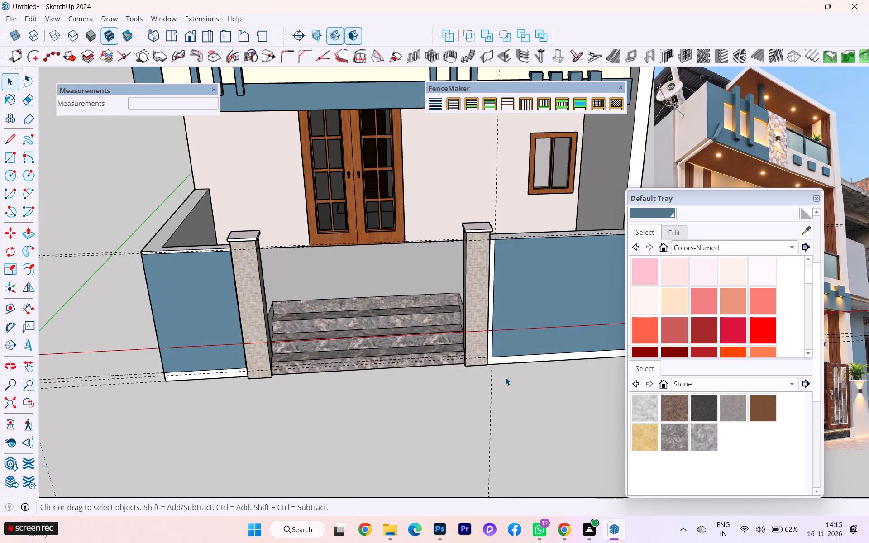
Draw a line about 3" long from the existing wall's blue panel lower corner to the adjacent gate pillar.
scroll(506, 377, "up", 3)
middle_click_drag(234, 386, 345, 367)
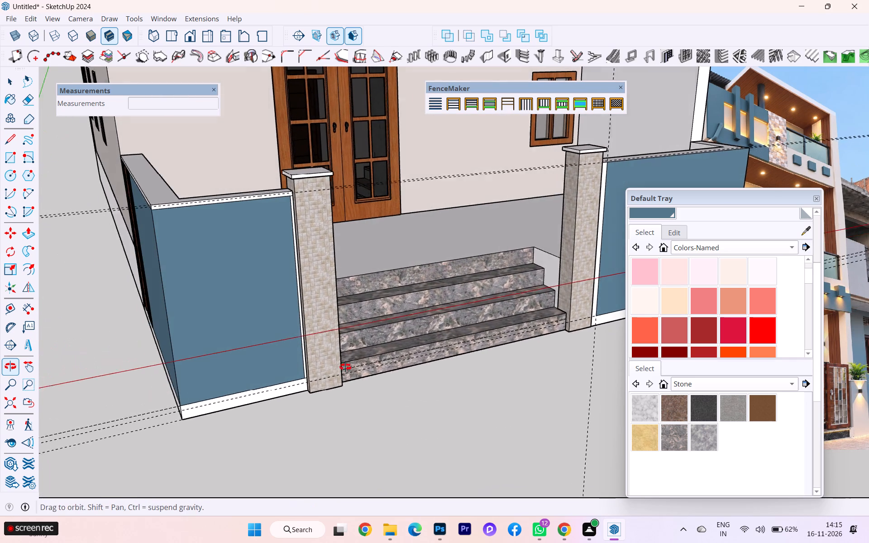
middle_click_drag(345, 367, 275, 369)
scroll(457, 348, "up", 3)
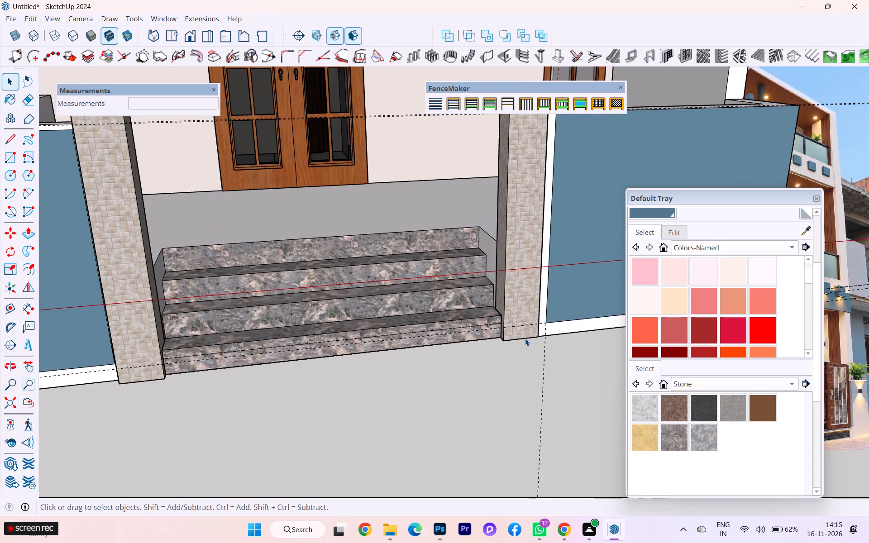
scroll(545, 320, "up", 10)
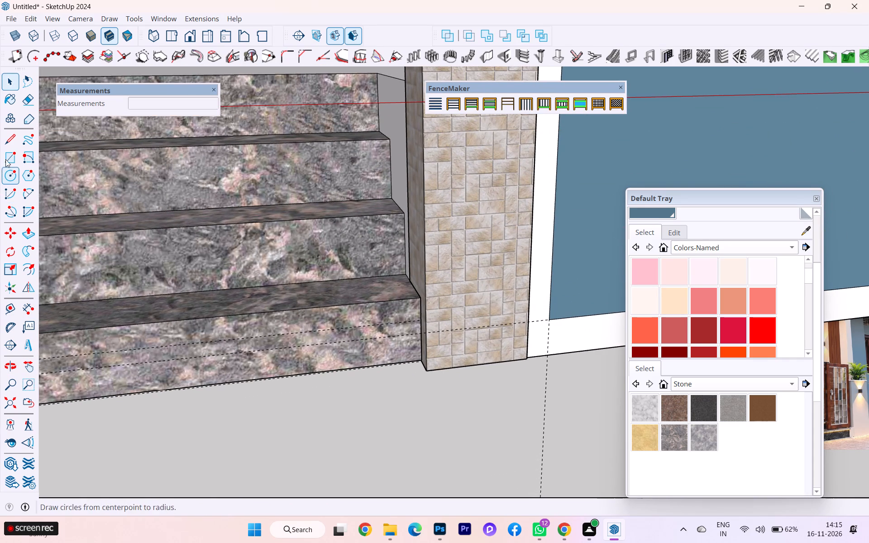
left_click(19, 138)
scroll(622, 336, "up", 2)
scroll(523, 328, "up", 2)
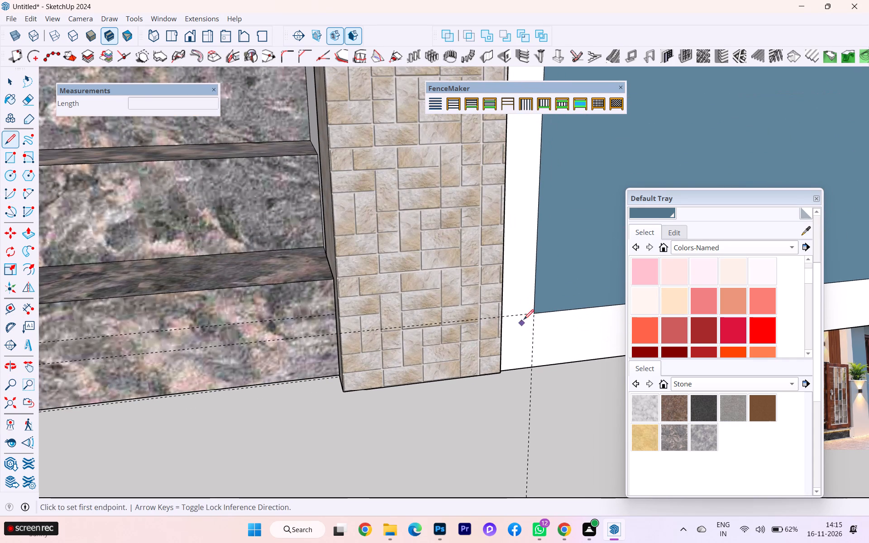
left_click(532, 315)
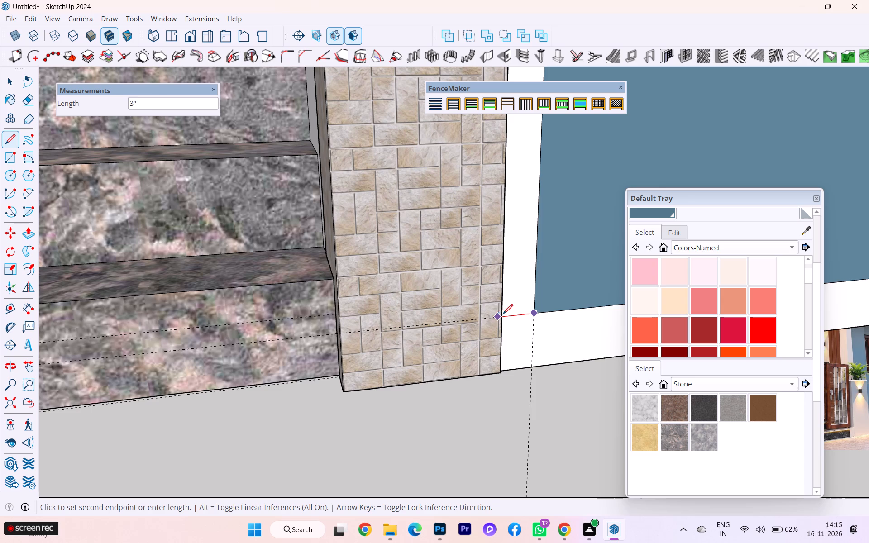
left_click(503, 314)
key("space")
scroll(604, 331, "down", 3)
key("Escape")
Compare the white vertical strips beside the two gate pillars on the new and existing parapet walls.
scroll(574, 363, "down", 2)
scroll(573, 365, "up", 1)
scroll(572, 365, "down", 2)
scroll(530, 351, "down", 3)
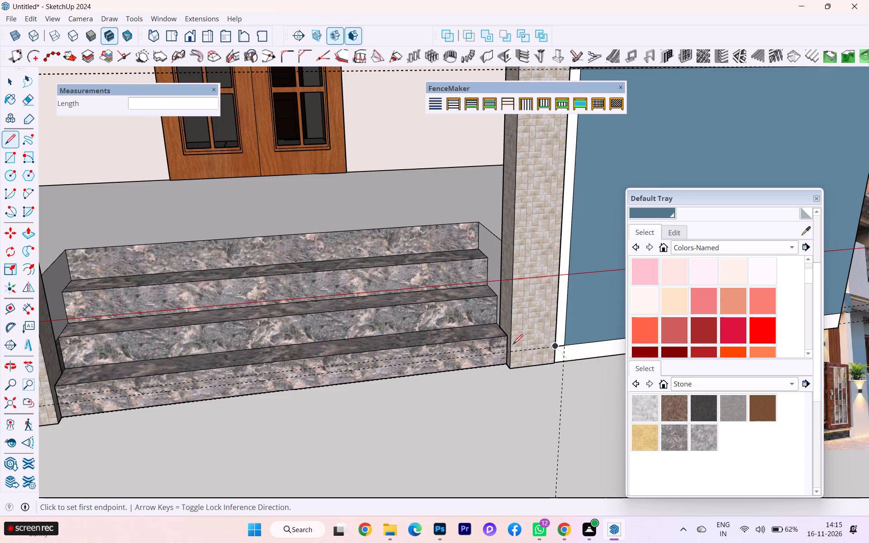
scroll(513, 344, "down", 10)
scroll(569, 345, "down", 2)
scroll(569, 344, "up", 1)
scroll(570, 344, "down", 2)
scroll(551, 280, "down", 1)
scroll(534, 279, "up", 2)
scroll(532, 279, "down", 2)
scroll(388, 391, "up", 4)
scroll(302, 384, "down", 2)
scroll(258, 359, "up", 4)
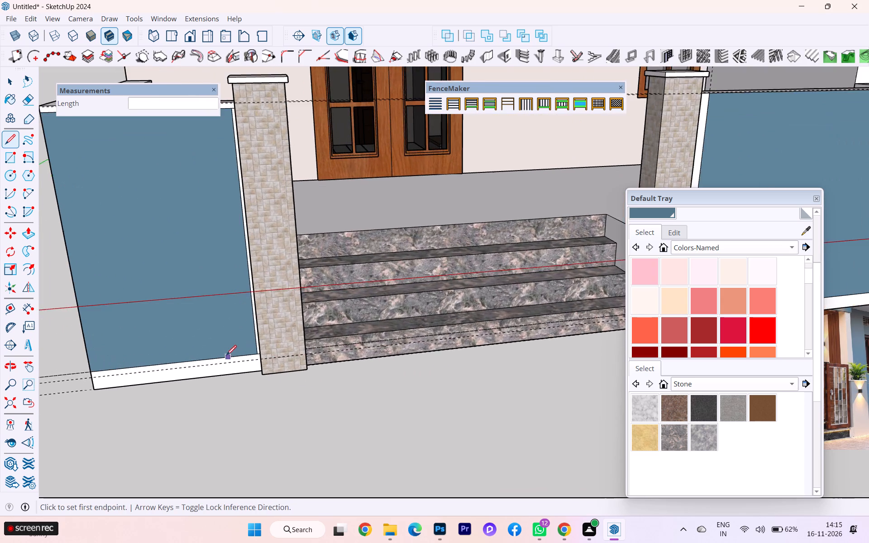
scroll(228, 355, "down", 1)
middle_click_drag(289, 363, 360, 366)
scroll(369, 296, "up", 4)
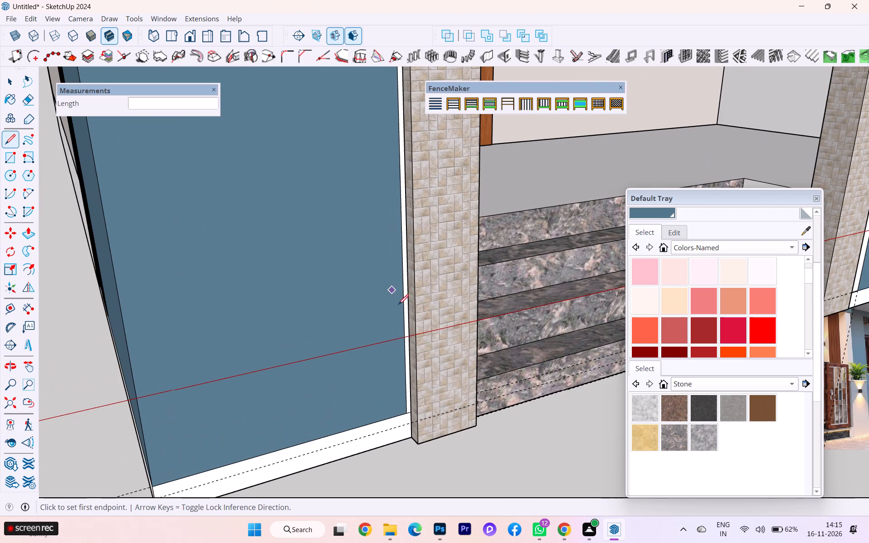
scroll(404, 373, "down", 1)
middle_click_drag(372, 381, 194, 403)
scroll(238, 362, "down", 2)
scroll(239, 363, "up", 1)
scroll(240, 363, "down", 7)
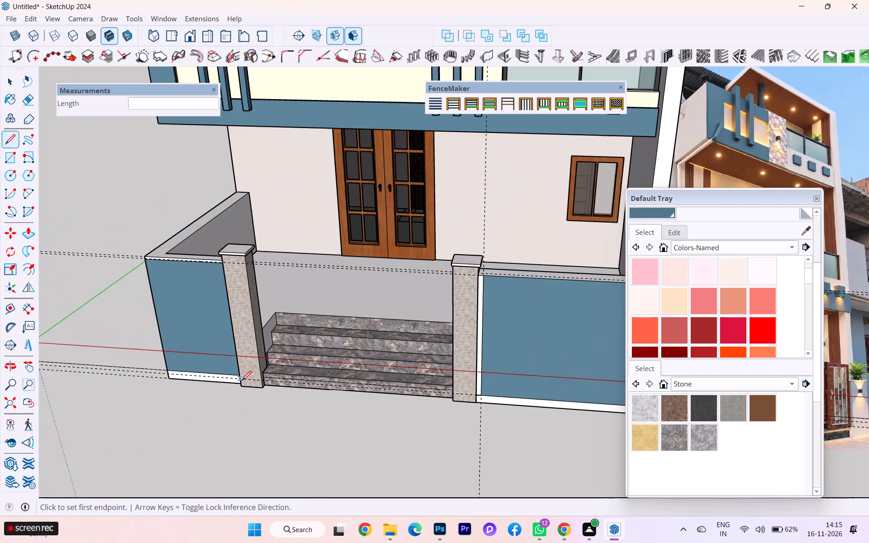
Open the existing blue parapet wall's group for editing beside the gate pillar.
scroll(503, 332, "up", 5)
scroll(473, 306, "up", 2)
scroll(473, 306, "down", 1)
scroll(473, 306, "up", 2)
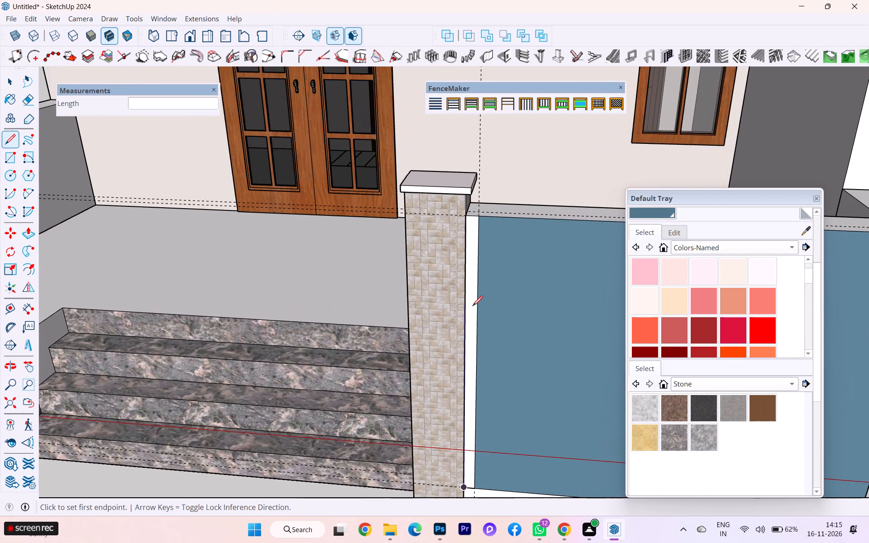
scroll(472, 311, "up", 3)
left_click(13, 86)
scroll(487, 266, "up", 2)
left_click(479, 240)
double_click(484, 227)
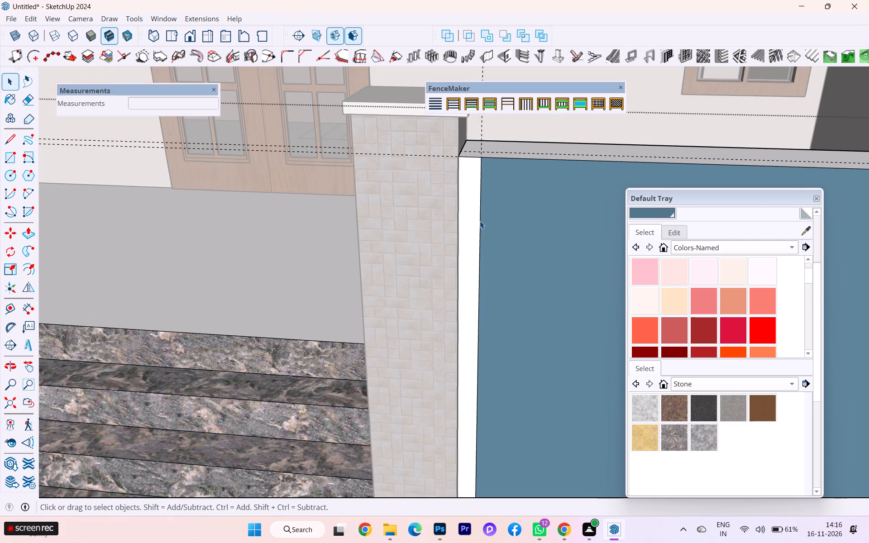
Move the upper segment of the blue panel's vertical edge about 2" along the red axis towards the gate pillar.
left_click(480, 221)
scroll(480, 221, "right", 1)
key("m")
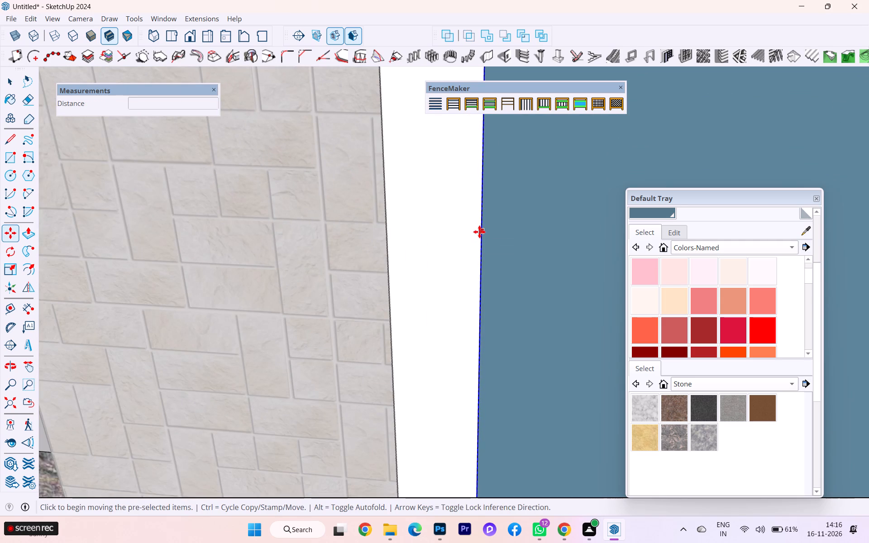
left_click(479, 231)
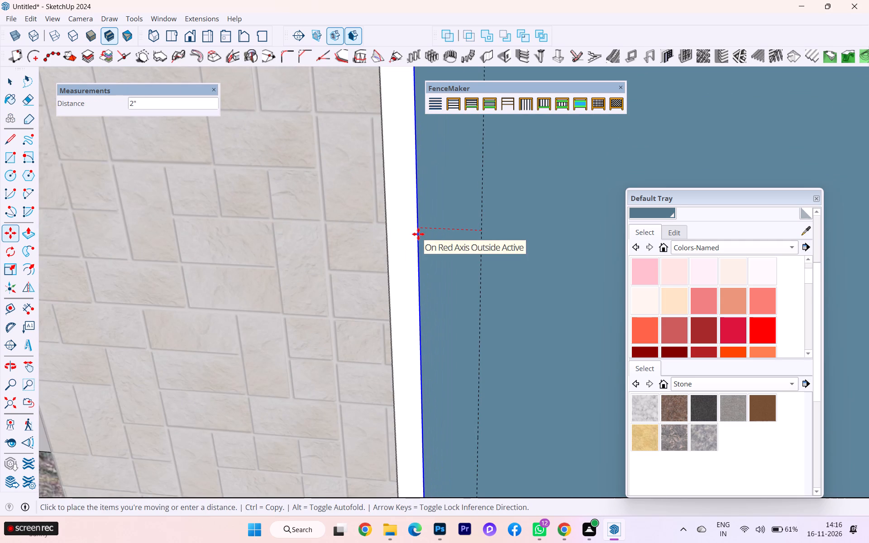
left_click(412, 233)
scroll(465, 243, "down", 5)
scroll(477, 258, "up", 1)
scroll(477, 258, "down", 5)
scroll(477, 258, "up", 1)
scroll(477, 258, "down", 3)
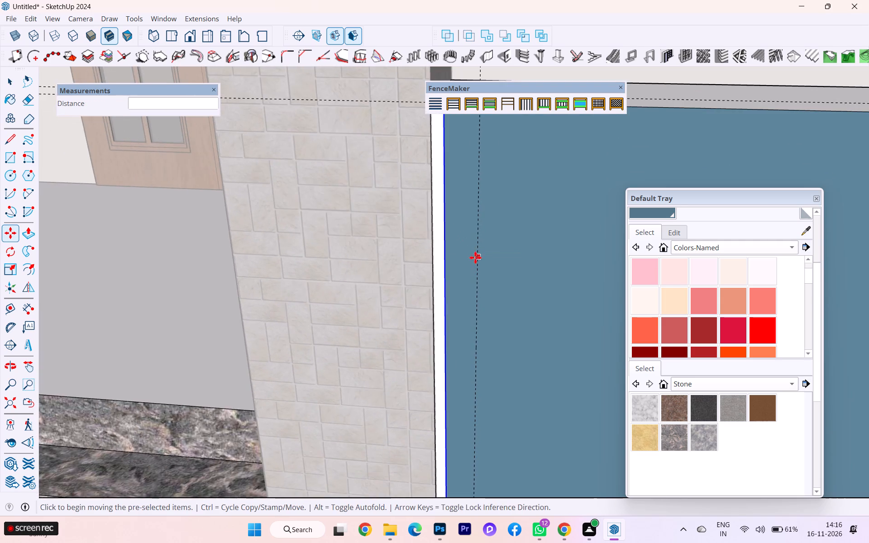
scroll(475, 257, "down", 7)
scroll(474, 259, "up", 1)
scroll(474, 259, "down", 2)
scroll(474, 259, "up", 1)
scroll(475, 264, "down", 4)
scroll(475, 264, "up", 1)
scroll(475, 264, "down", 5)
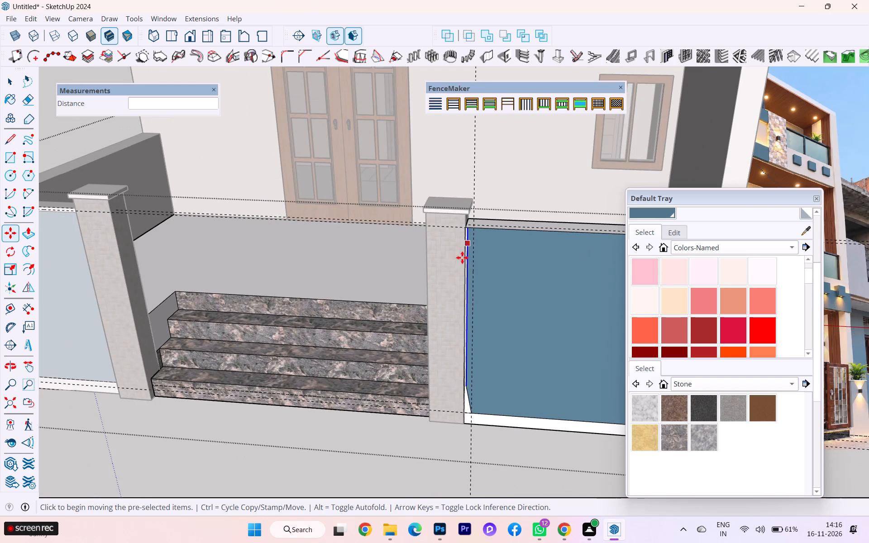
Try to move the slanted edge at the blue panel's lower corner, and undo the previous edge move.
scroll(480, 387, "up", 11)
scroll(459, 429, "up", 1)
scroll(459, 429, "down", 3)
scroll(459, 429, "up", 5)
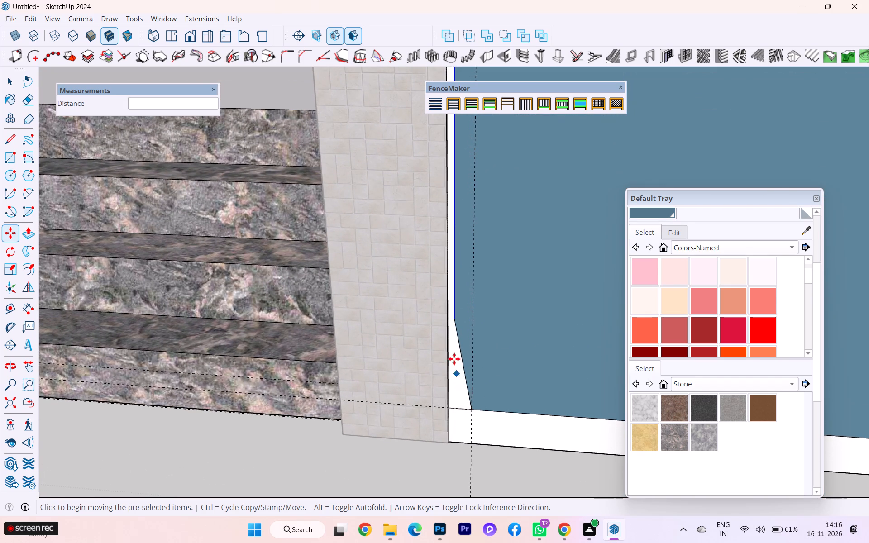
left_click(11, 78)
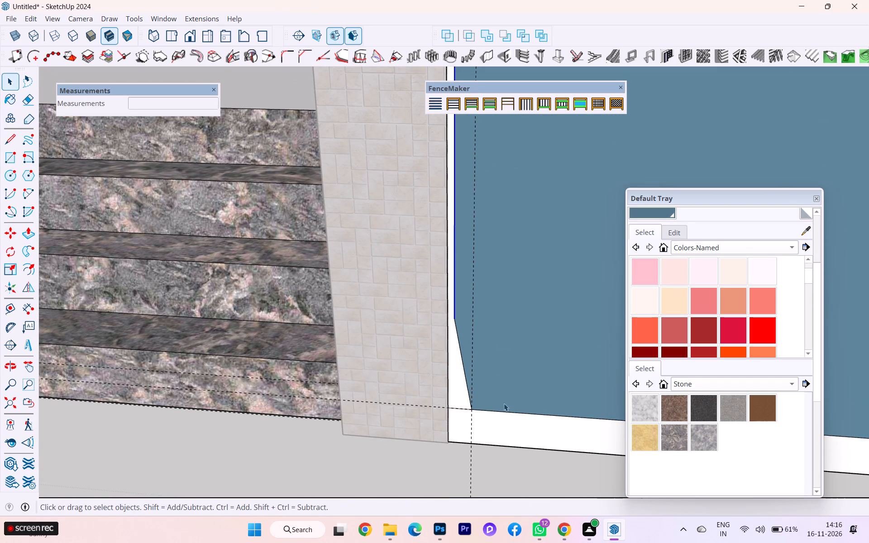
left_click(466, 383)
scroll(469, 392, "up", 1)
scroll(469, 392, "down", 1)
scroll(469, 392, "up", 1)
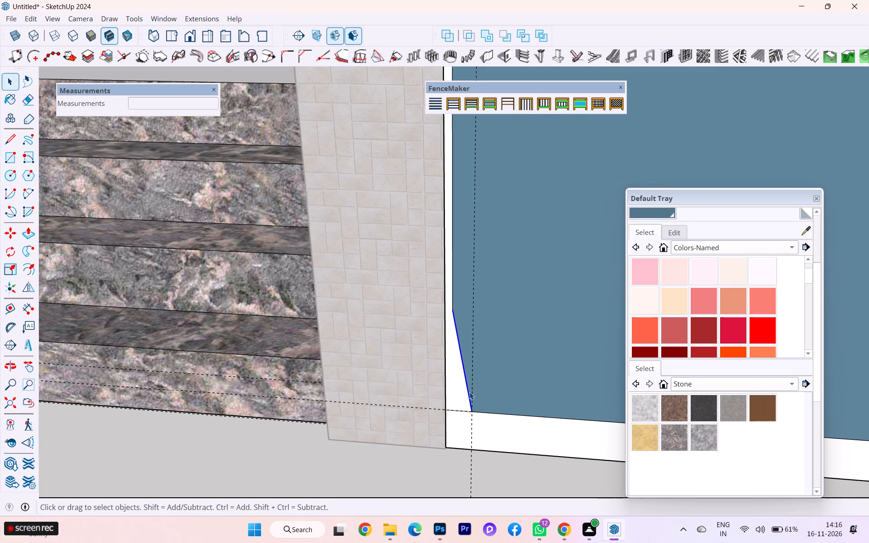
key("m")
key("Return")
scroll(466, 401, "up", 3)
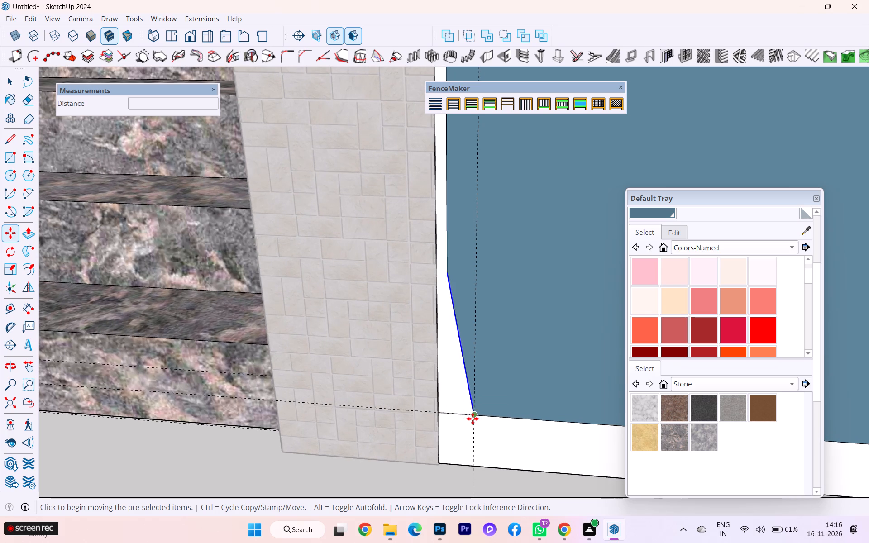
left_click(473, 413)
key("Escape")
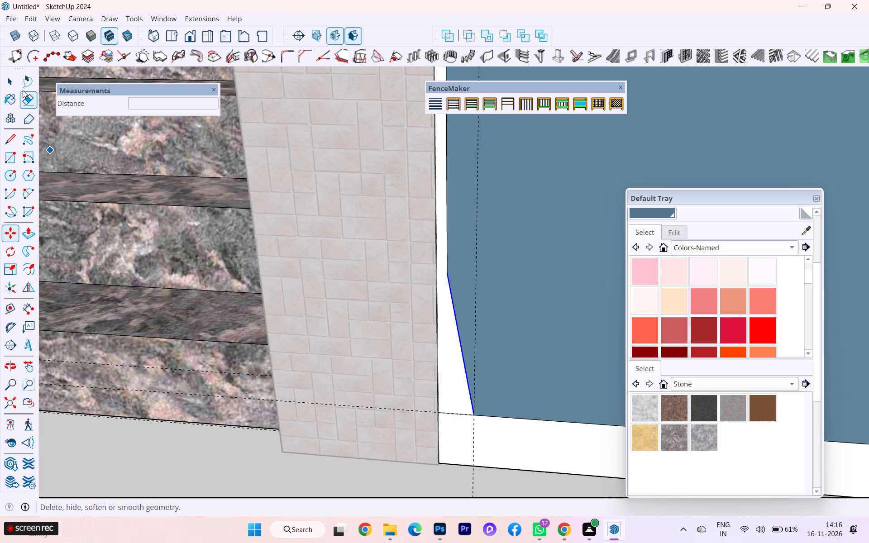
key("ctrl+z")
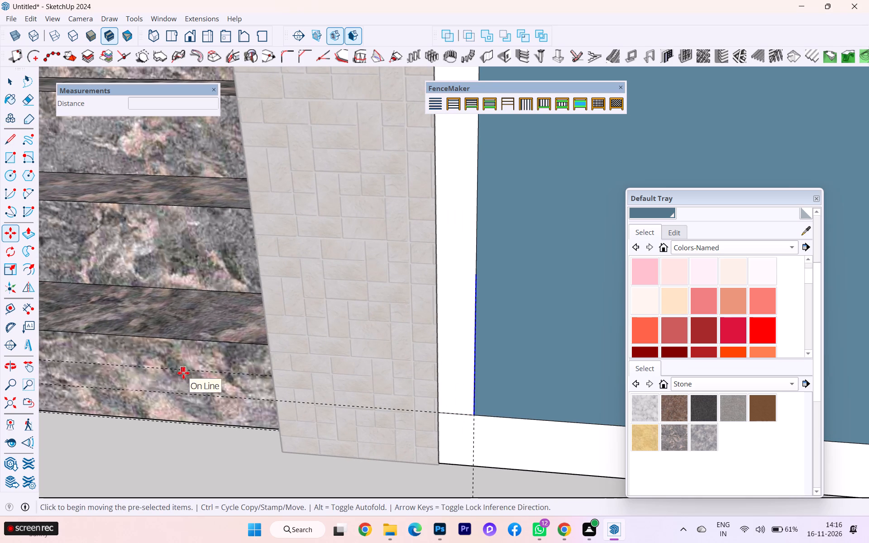
Move both segments of the blue panel's vertical edge together about 2 1/16" towards the gate pillar, narrowing the white strip.
scroll(379, 391, "up", 1)
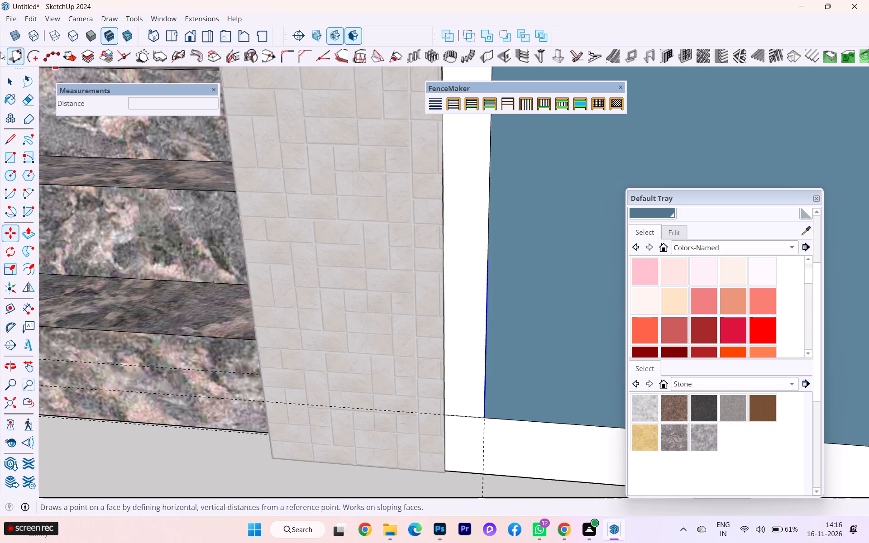
left_click(10, 76)
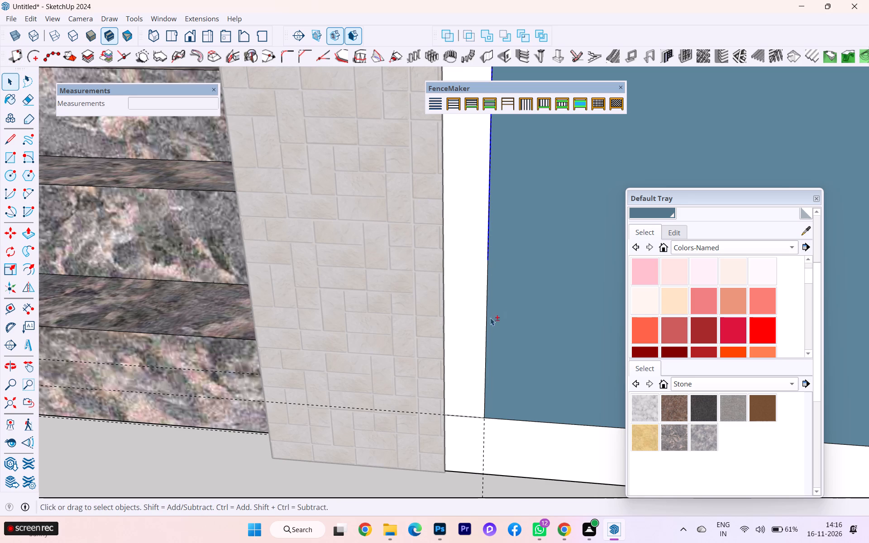
left_click(487, 314, "shift")
key("m")
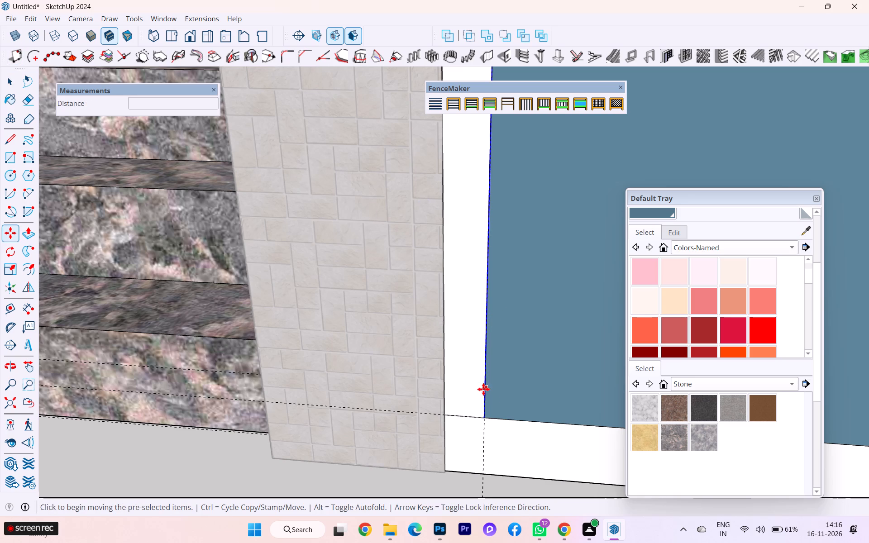
key("Return")
scroll(494, 401, "up", 1)
left_click(482, 420)
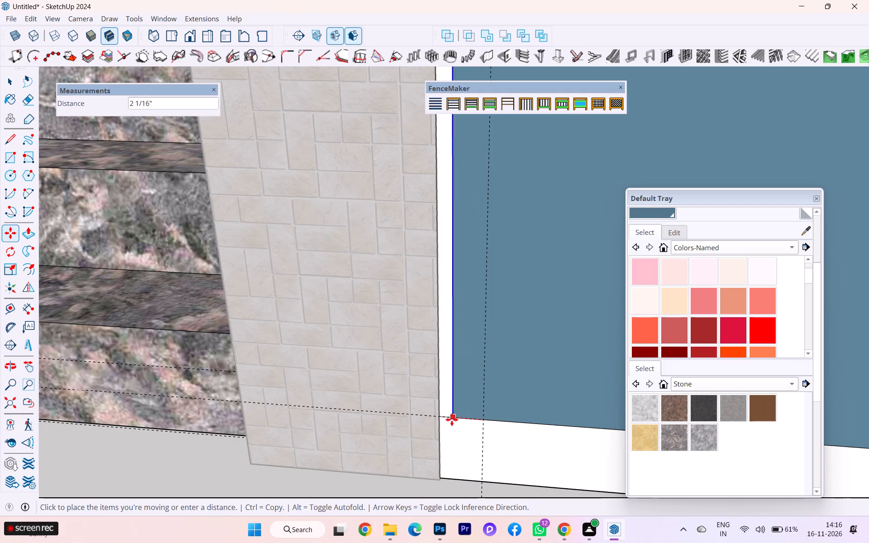
left_click(450, 419)
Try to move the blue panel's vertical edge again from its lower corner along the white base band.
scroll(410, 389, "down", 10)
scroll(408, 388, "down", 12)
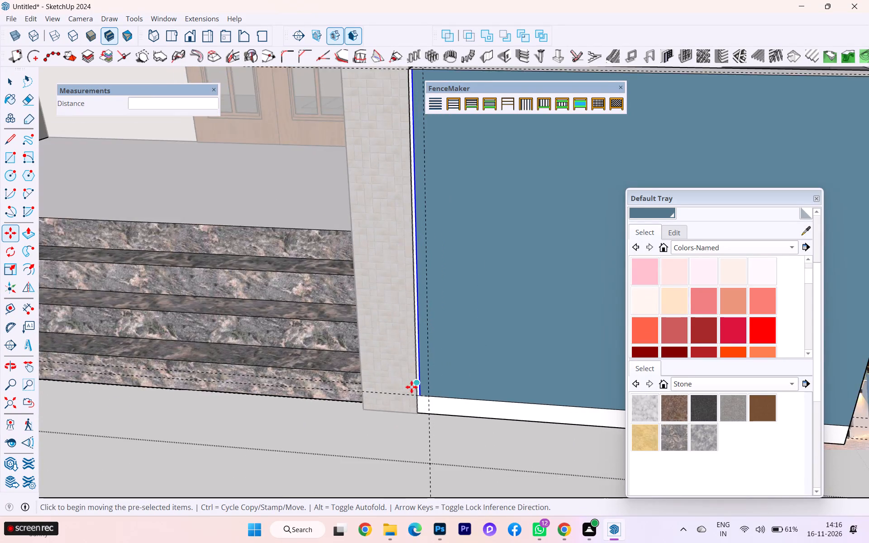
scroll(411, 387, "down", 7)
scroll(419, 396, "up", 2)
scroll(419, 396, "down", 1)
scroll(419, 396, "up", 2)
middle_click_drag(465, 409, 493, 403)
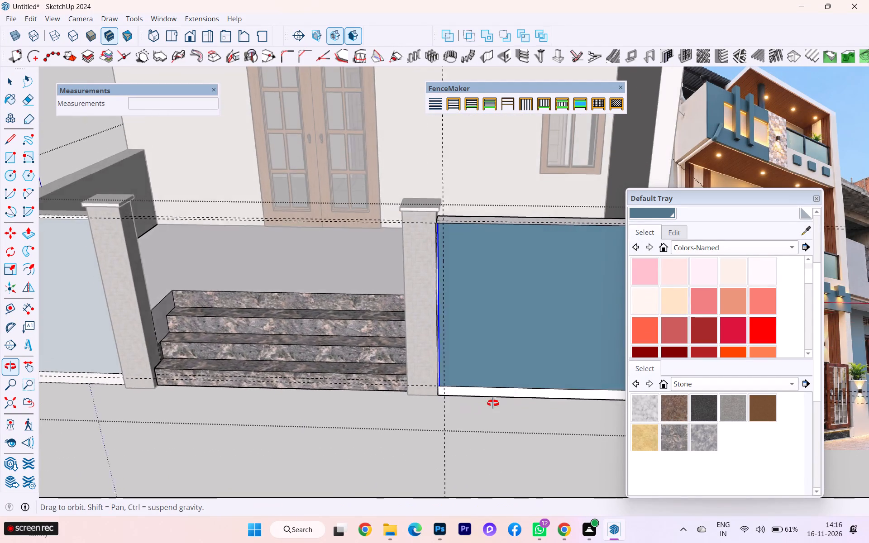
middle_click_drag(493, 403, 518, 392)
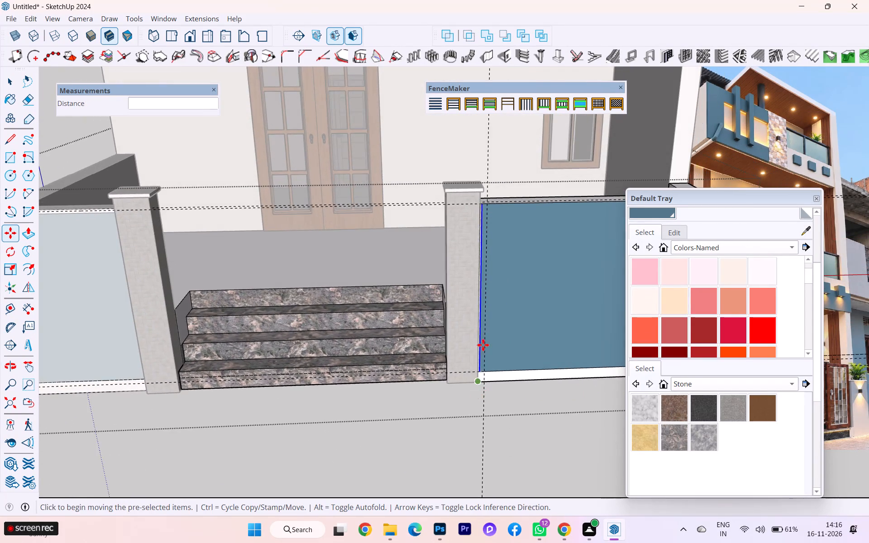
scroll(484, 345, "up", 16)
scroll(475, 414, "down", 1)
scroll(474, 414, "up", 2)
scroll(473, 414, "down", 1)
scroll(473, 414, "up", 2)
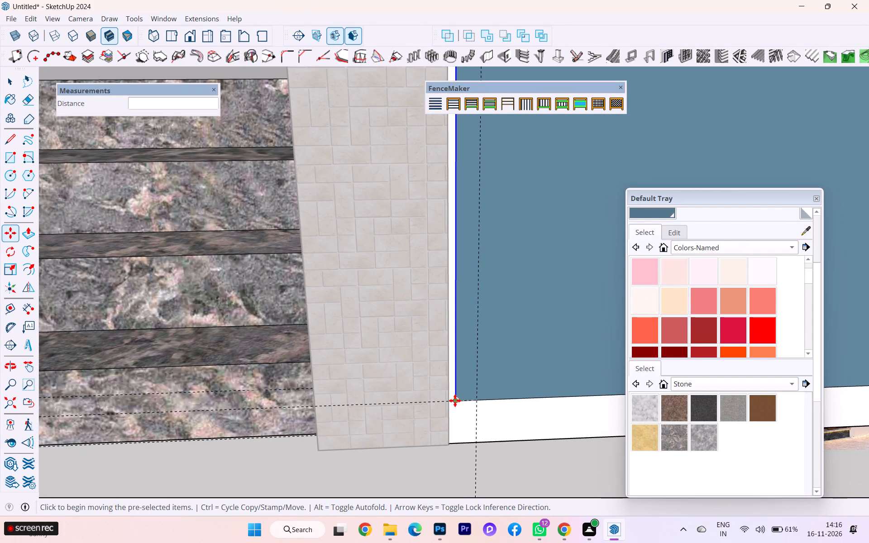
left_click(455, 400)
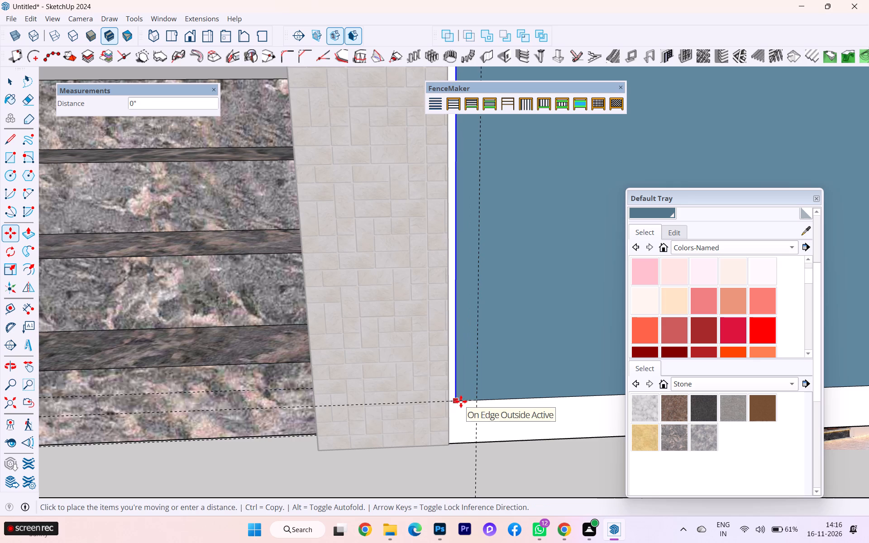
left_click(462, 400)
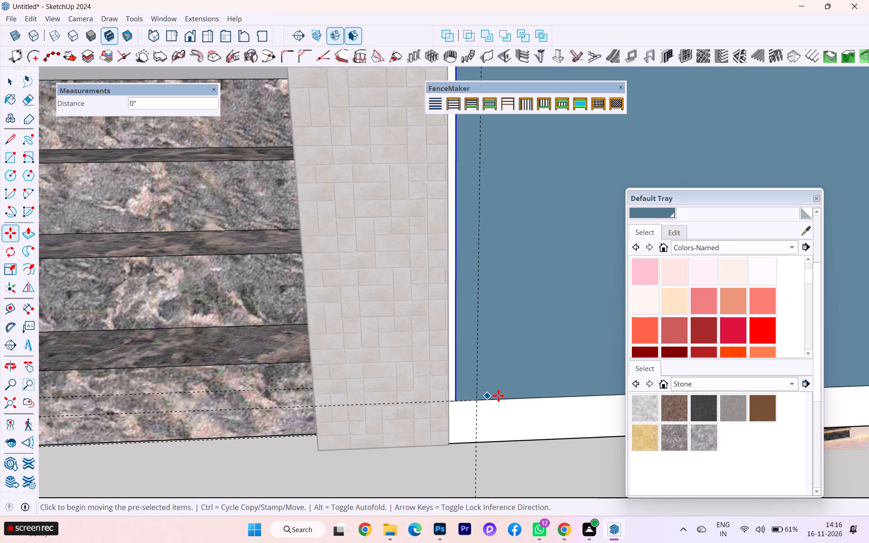
Finish editing the existing parapet wall's group and clear the selection.
scroll(500, 395, "down", 1)
scroll(500, 395, "up", 1)
scroll(500, 395, "down", 1)
scroll(500, 395, "up", 3)
scroll(500, 395, "down", 2)
scroll(500, 391, "up", 2)
scroll(500, 391, "down", 3)
scroll(500, 391, "up", 1)
scroll(500, 391, "down", 5)
scroll(498, 391, "up", 1)
scroll(498, 391, "down", 4)
scroll(386, 298, "down", 4)
scroll(384, 297, "up", 2)
scroll(383, 297, "down", 4)
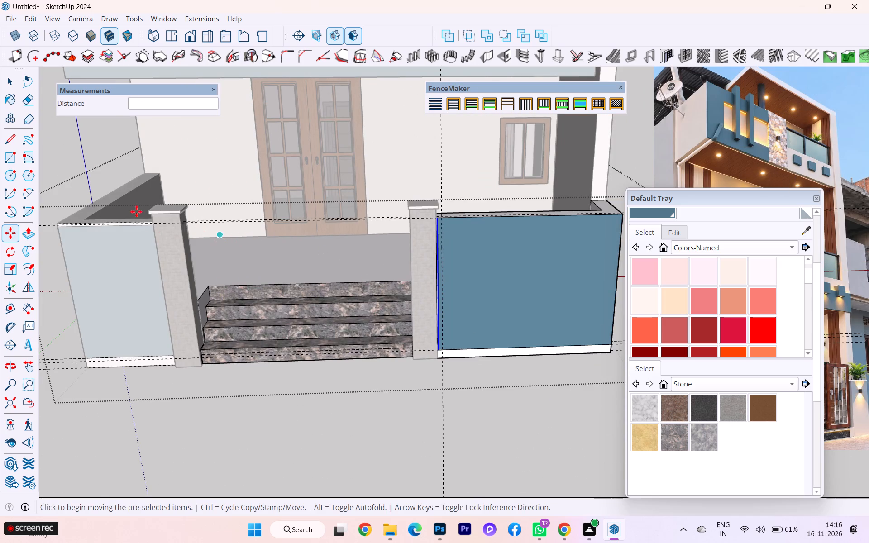
left_click(17, 80)
left_click(320, 469)
Compare the white strips and blue panels of both parapet walls across the entrance steps.
scroll(298, 397, "down", 2)
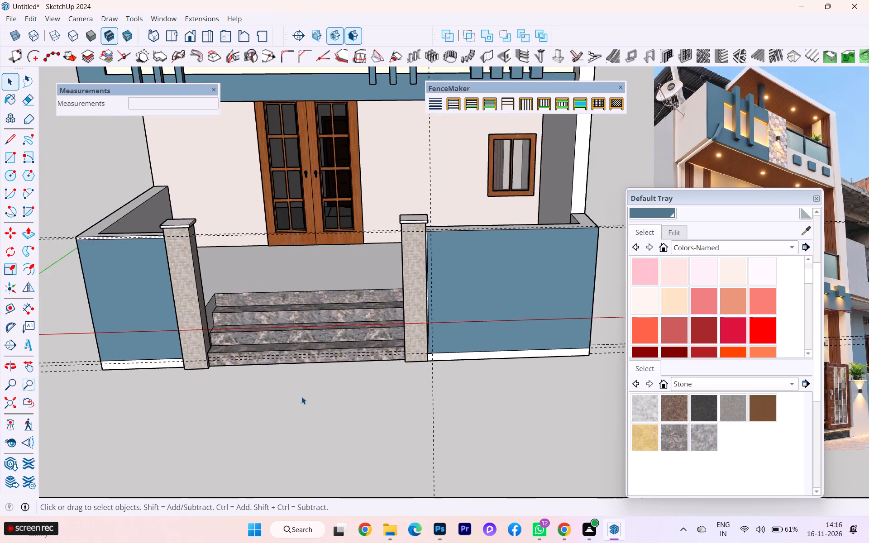
scroll(301, 396, "down", 2)
scroll(401, 322, "down", 1)
scroll(401, 319, "up", 2)
scroll(482, 357, "up", 5)
scroll(468, 351, "down", 2)
scroll(468, 351, "up", 1)
scroll(568, 351, "down", 4)
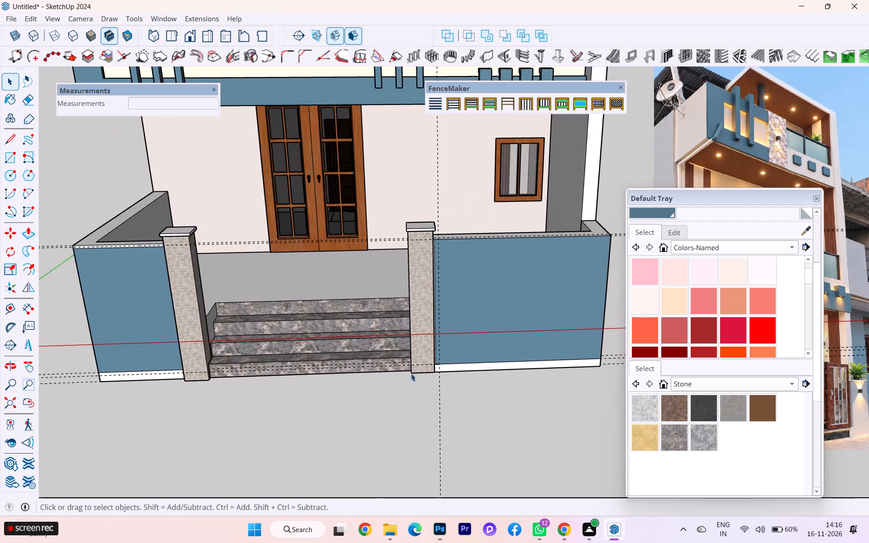
Inspect the narrow white strip between the gate pillar and blue panel and the white base bands on both parapet walls.
middle_click_drag(248, 376, 319, 360)
scroll(319, 311, "up", 1)
scroll(316, 310, "down", 1)
scroll(318, 310, "up", 2)
scroll(299, 309, "down", 1)
scroll(299, 309, "up", 6)
scroll(281, 324, "down", 2)
middle_click_drag(281, 327, 214, 323)
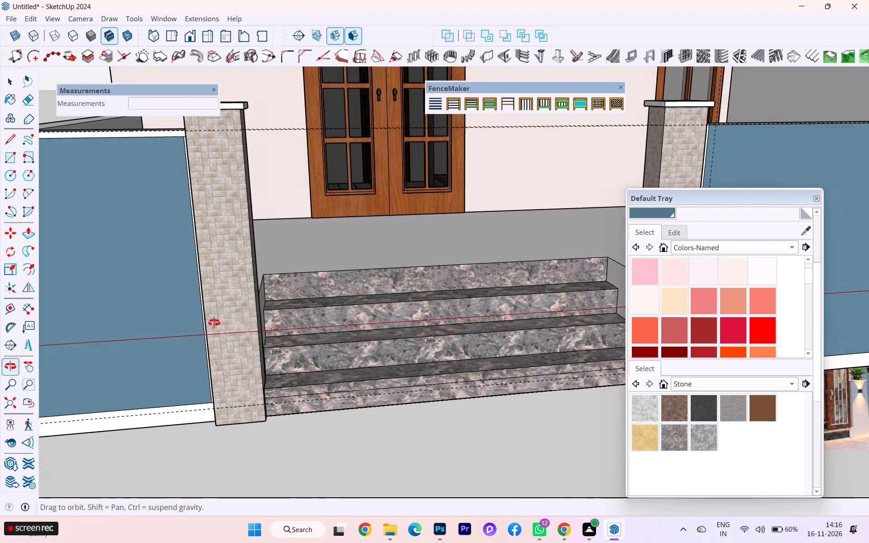
middle_click_drag(214, 323, 157, 325)
scroll(500, 348, "up", 1)
scroll(487, 351, "down", 7)
scroll(529, 388, "up", 4)
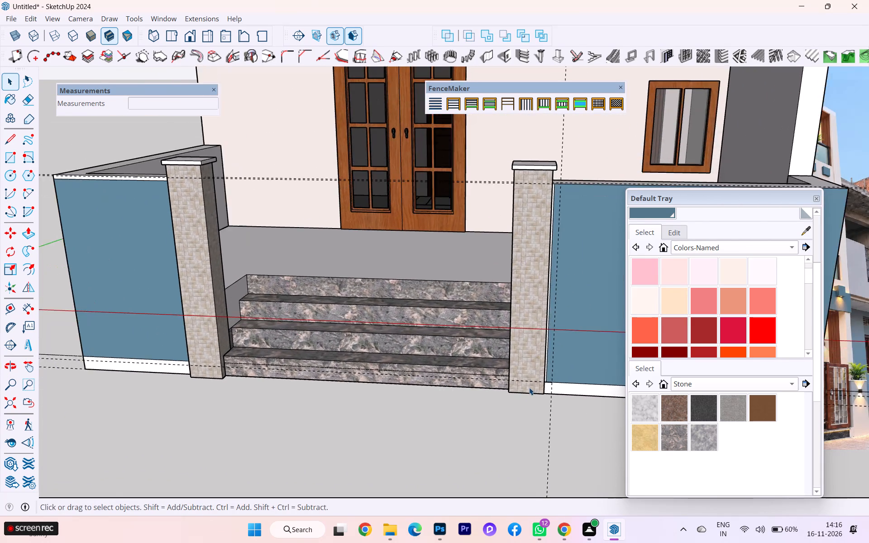
scroll(529, 387, "up", 2)
scroll(532, 385, "down", 2)
scroll(532, 385, "up", 4)
left_click(552, 348)
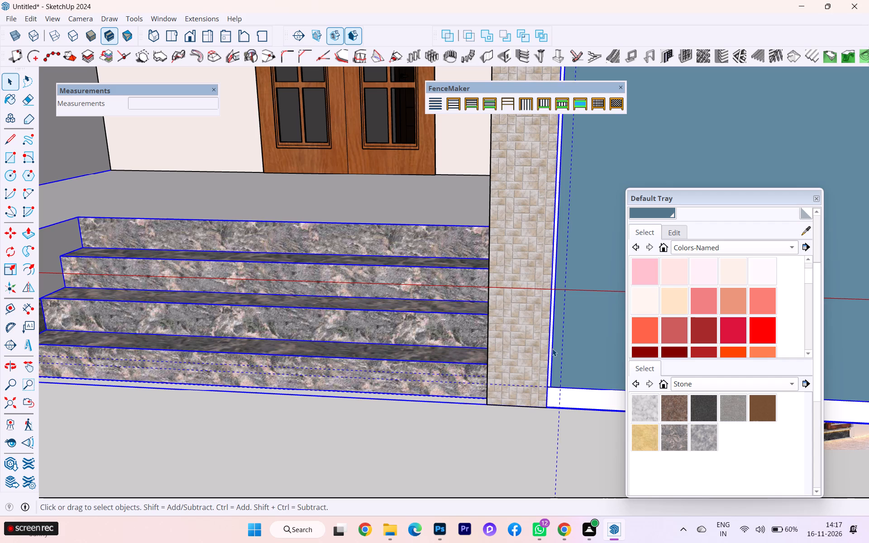
left_click(430, 447)
scroll(426, 415, "down", 5)
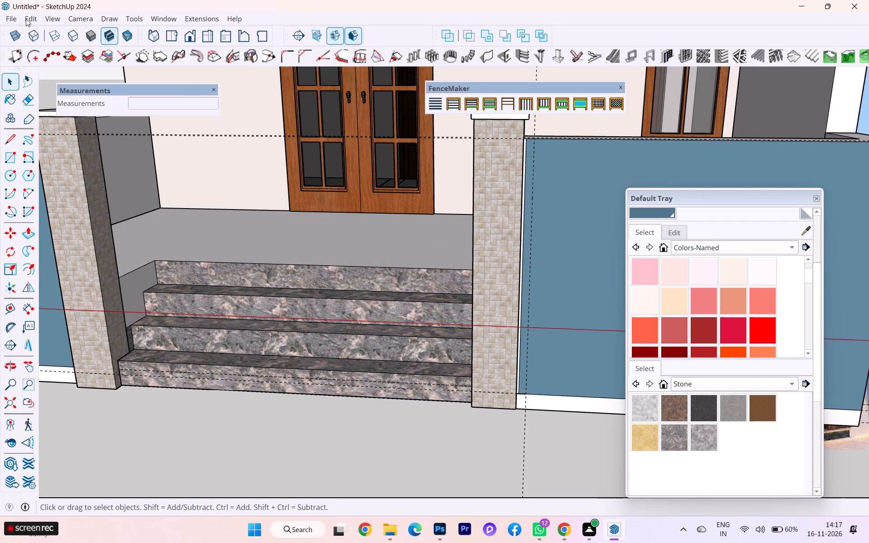
Delete all the construction guides from the model.
left_click(26, 19)
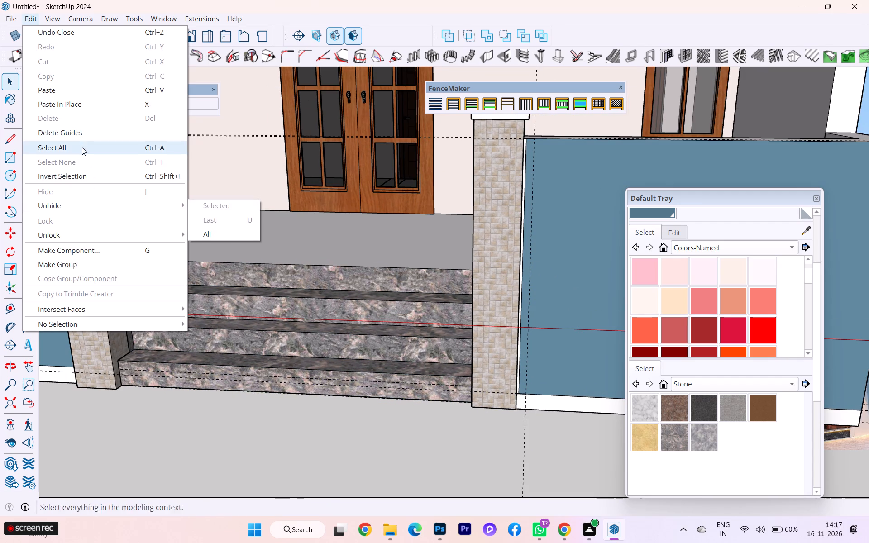
left_click(81, 137)
Examine the outer side faces of both parapet walls and the long plinth along the house's side.
scroll(310, 262, "down", 4)
scroll(356, 288, "down", 1)
scroll(356, 288, "up", 2)
scroll(357, 288, "down", 3)
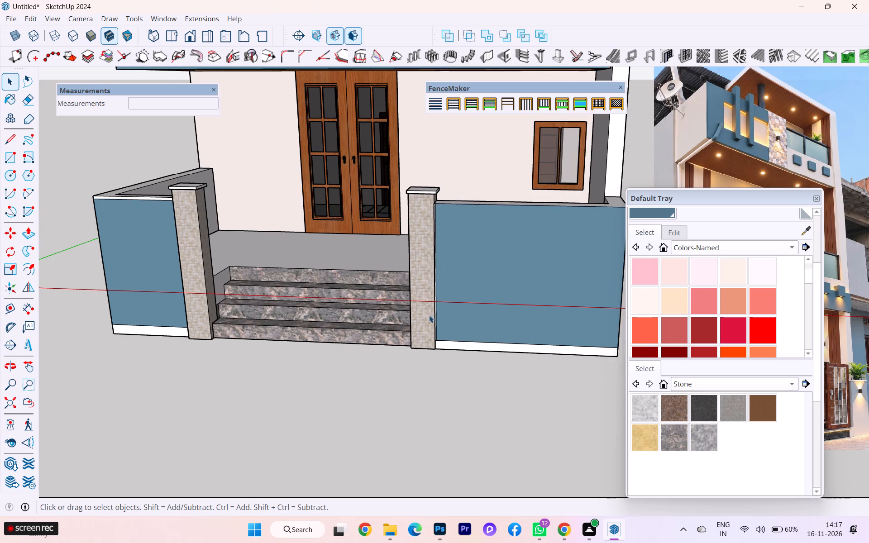
middle_click_drag(365, 319, 564, 319)
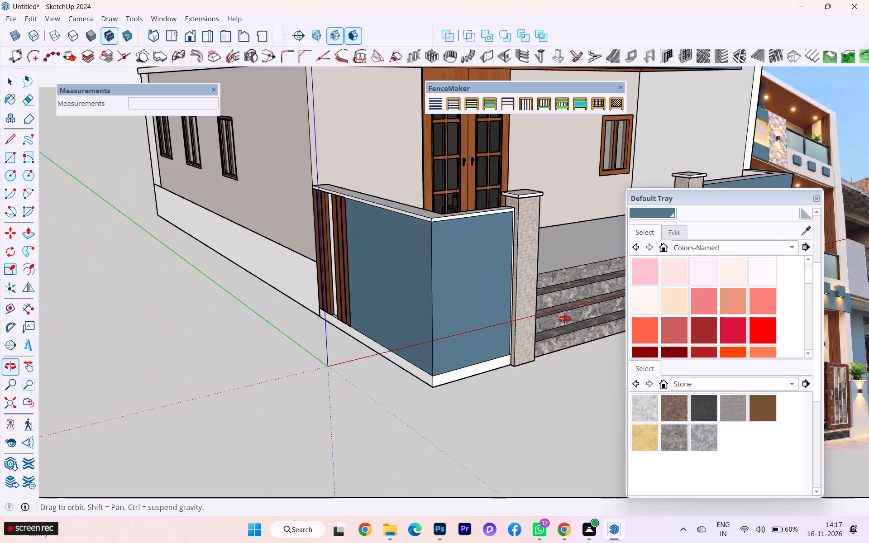
middle_click_drag(564, 319, 208, 331)
scroll(417, 290, "up", 1)
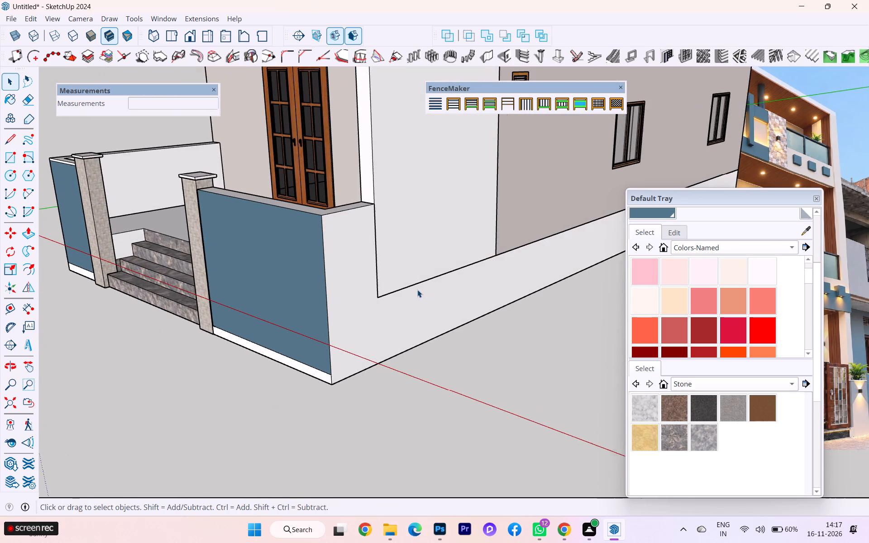
scroll(417, 290, "up", 1)
scroll(417, 289, "down", 3)
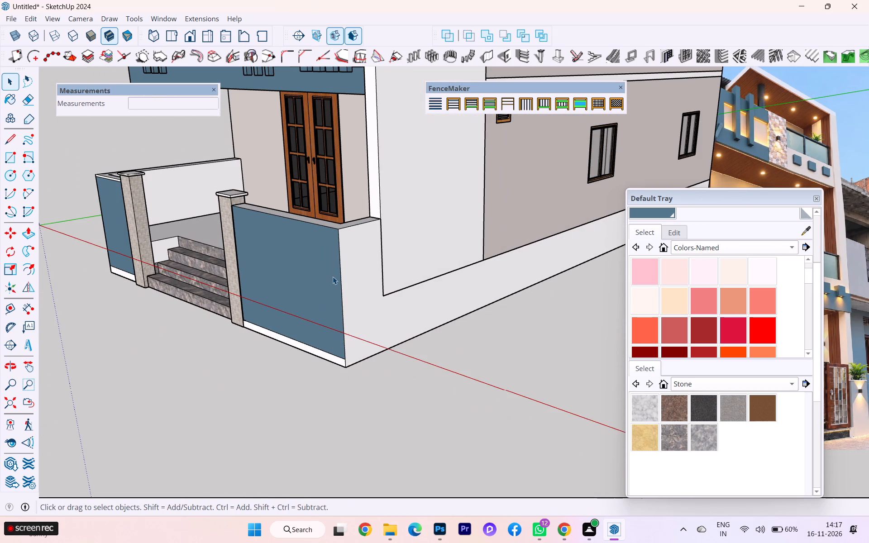
scroll(331, 276, "down", 1)
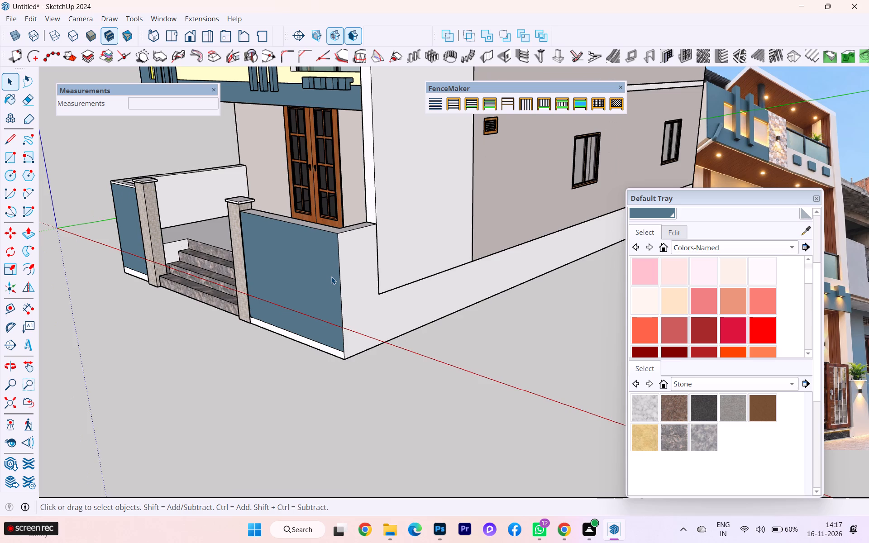
scroll(331, 276, "down", 4)
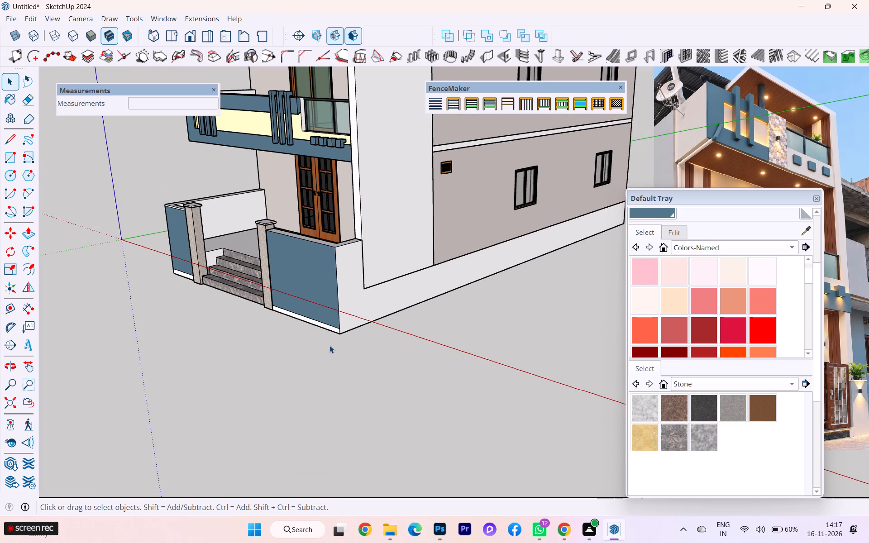
Inside the parapet wall's group, draw a vertical 3' line from the inner corner to the ground edge, splitting its end face from the plinth.
scroll(378, 285, "up", 3)
left_click(355, 286)
scroll(355, 286, "up", 2)
scroll(355, 286, "down", 1)
scroll(355, 286, "up", 5)
scroll(355, 286, "down", 1)
scroll(355, 286, "up", 2)
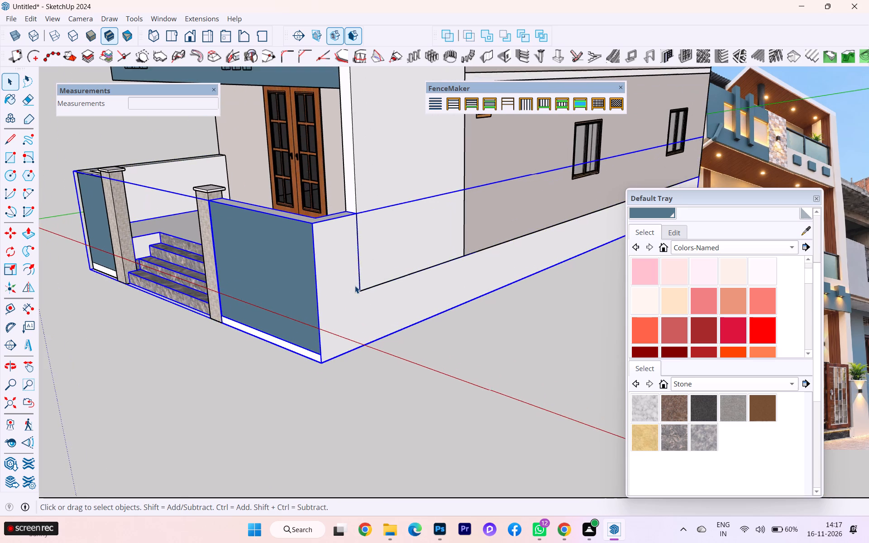
double_click(355, 286)
left_click(352, 283)
scroll(353, 285, "up", 1)
scroll(353, 285, "down", 2)
scroll(353, 285, "up", 4)
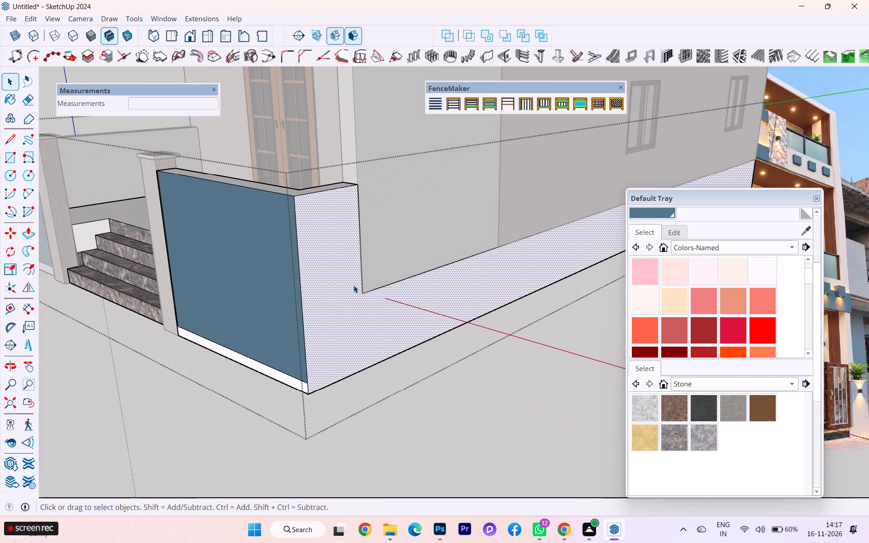
key("l")
key("Return")
scroll(369, 291, "up", 2)
left_click(363, 295)
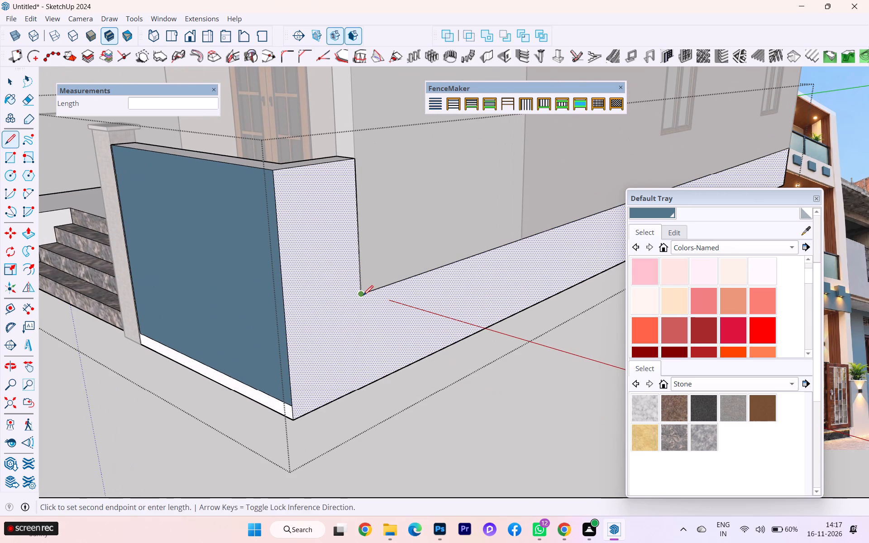
left_click(363, 388)
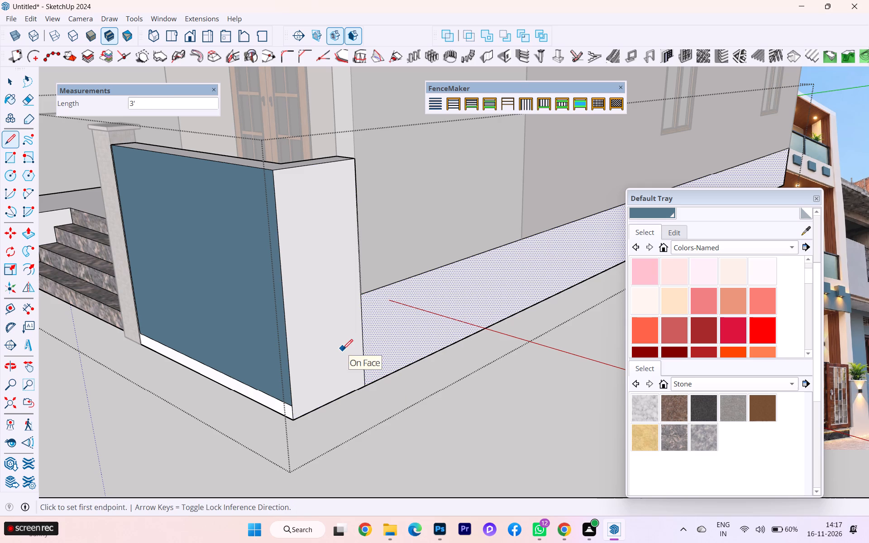
key("Escape")
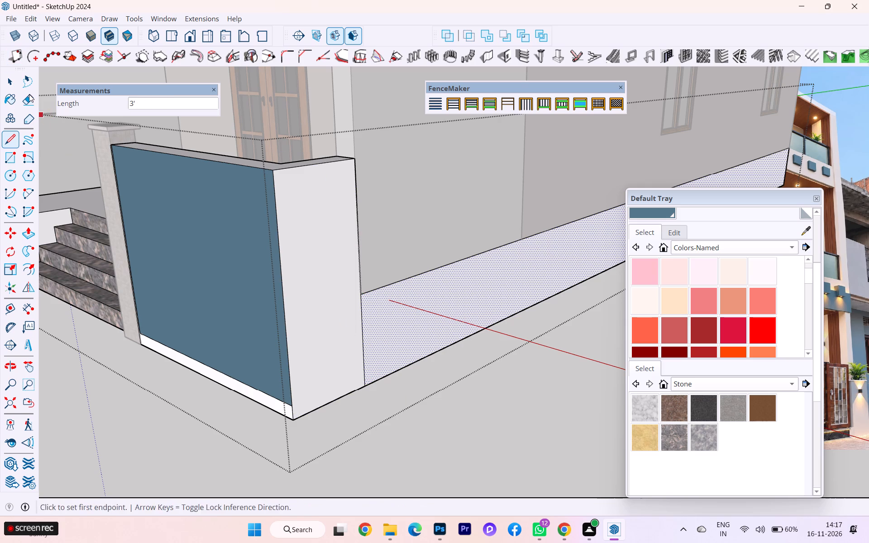
left_click(14, 81)
left_click(87, 405)
Reopen the parapet wall's group and check the split by selecting the long plinth face, leaving the group unchanged.
scroll(243, 362, "down", 2)
scroll(263, 363, "up", 1)
scroll(266, 363, "down", 1)
scroll(340, 356, "down", 1)
scroll(340, 356, "up", 1)
scroll(340, 356, "down", 4)
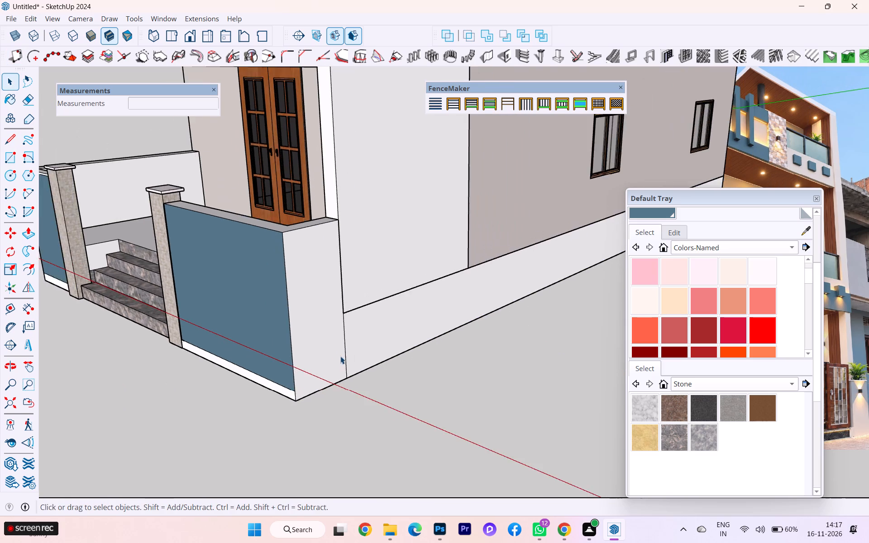
scroll(343, 352, "down", 2)
scroll(343, 352, "up", 1)
scroll(343, 352, "down", 2)
left_click(390, 333)
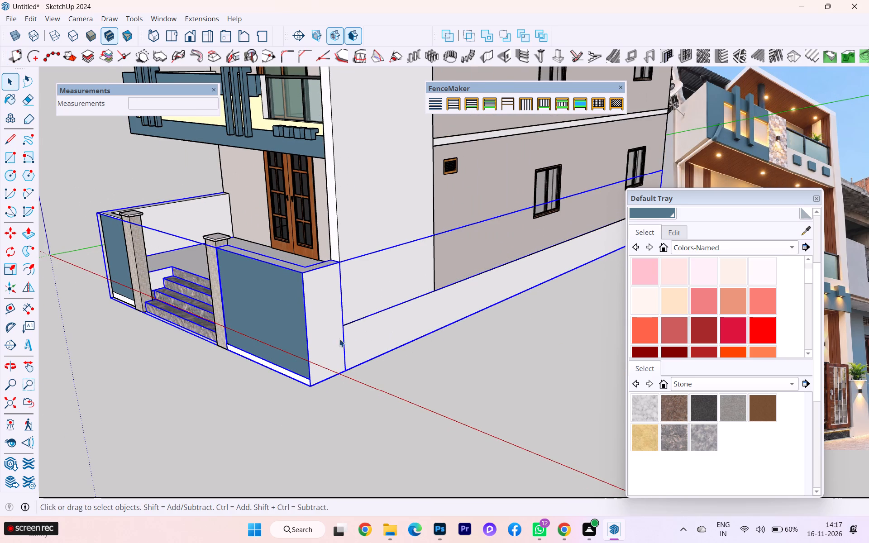
left_click(331, 345)
left_click(331, 345)
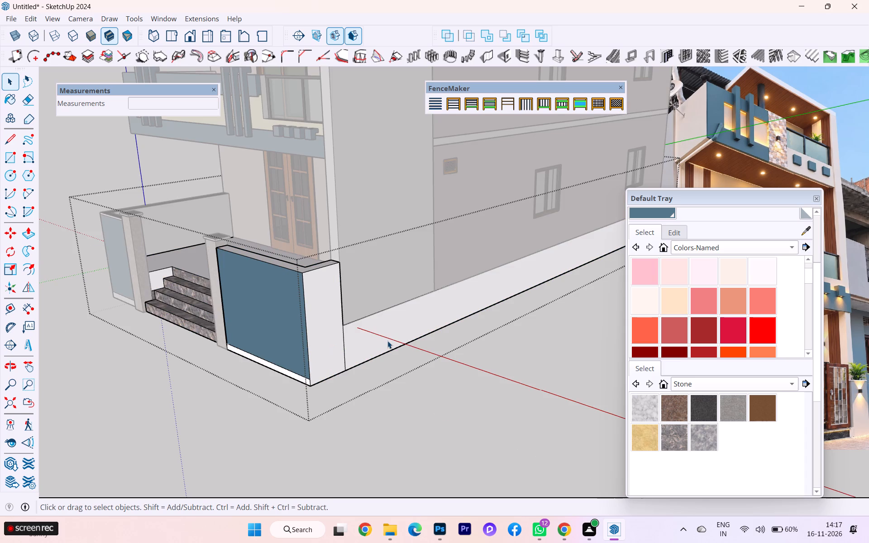
left_click(343, 354)
left_click(358, 346)
scroll(358, 346, "up", 2)
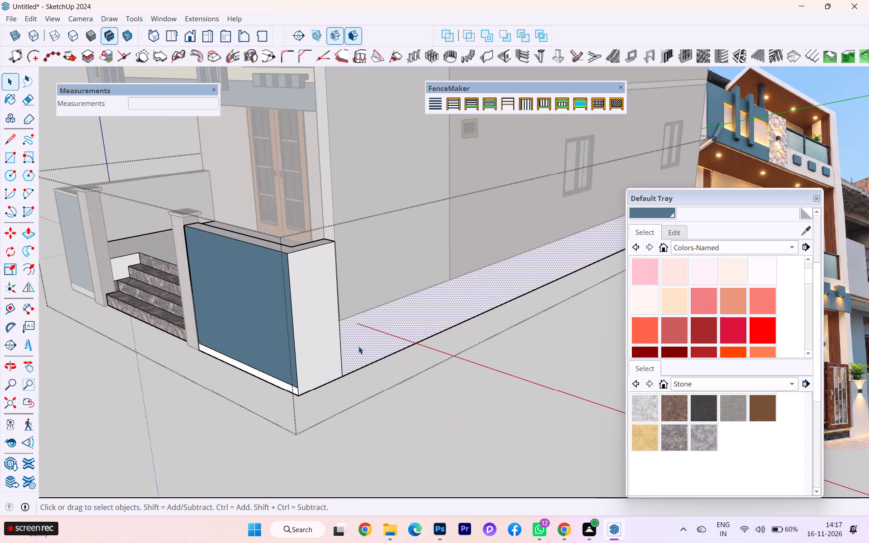
scroll(358, 346, "up", 2)
scroll(358, 346, "down", 2)
scroll(358, 346, "up", 2)
scroll(358, 346, "down", 5)
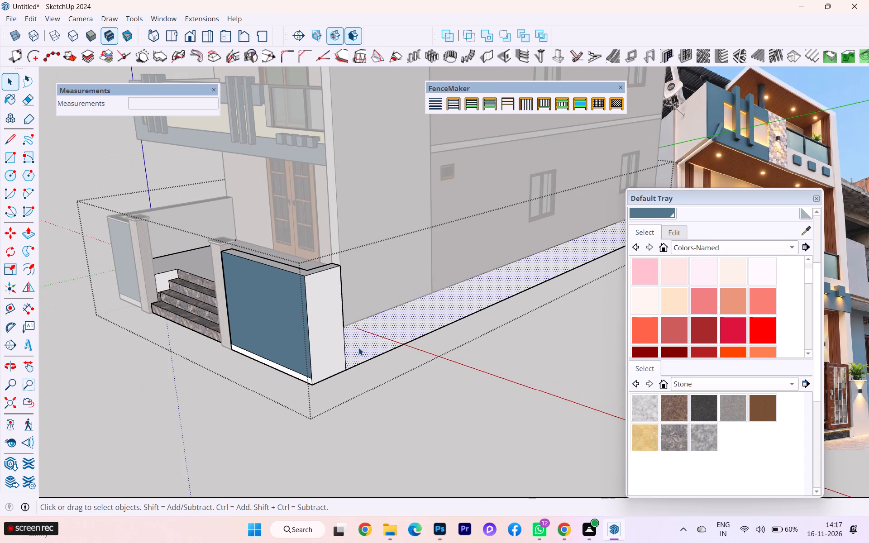
left_click(415, 383)
Review the house's side corner and the front entrance with its steps, pillars and blue parapet panels.
scroll(407, 378, "down", 1)
scroll(407, 378, "up", 1)
scroll(406, 377, "down", 1)
scroll(477, 362, "down", 5)
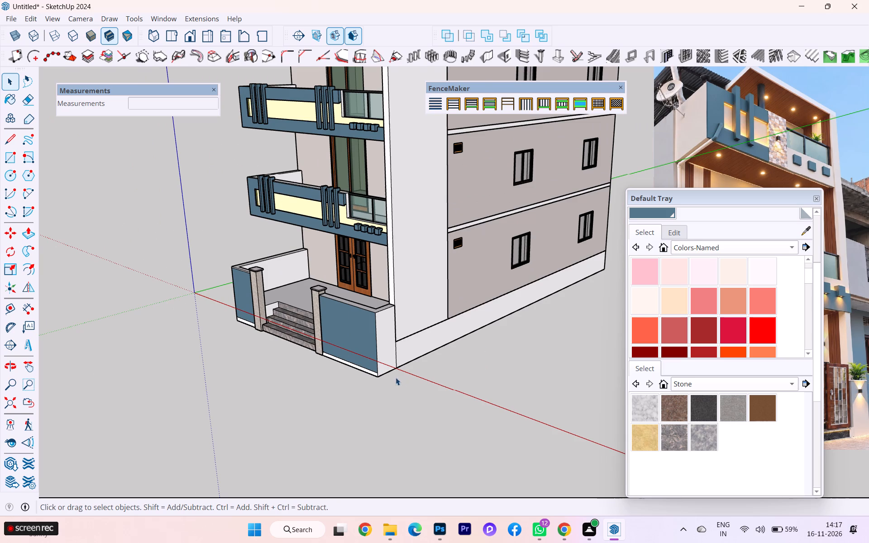
scroll(391, 372, "up", 6)
scroll(381, 363, "down", 1)
scroll(381, 363, "up", 1)
middle_click_drag(279, 372, 464, 373)
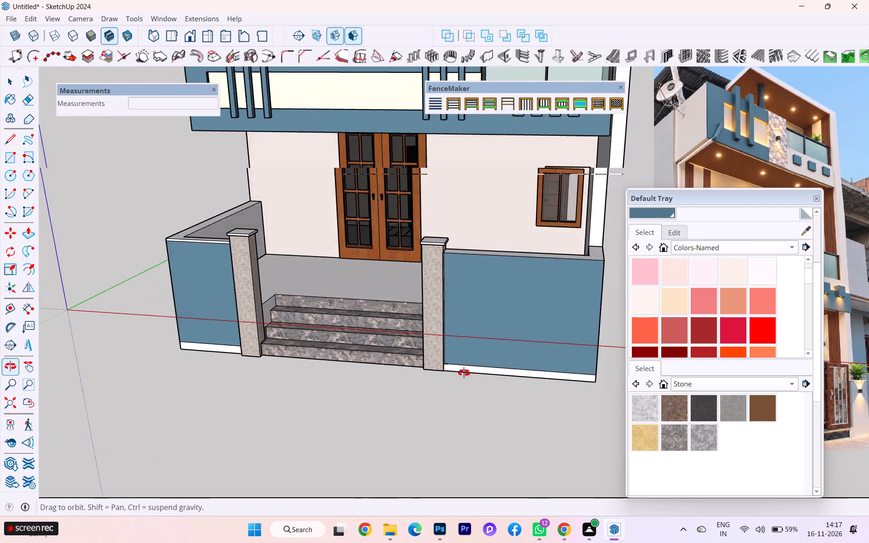
middle_click_drag(464, 373, 495, 374)
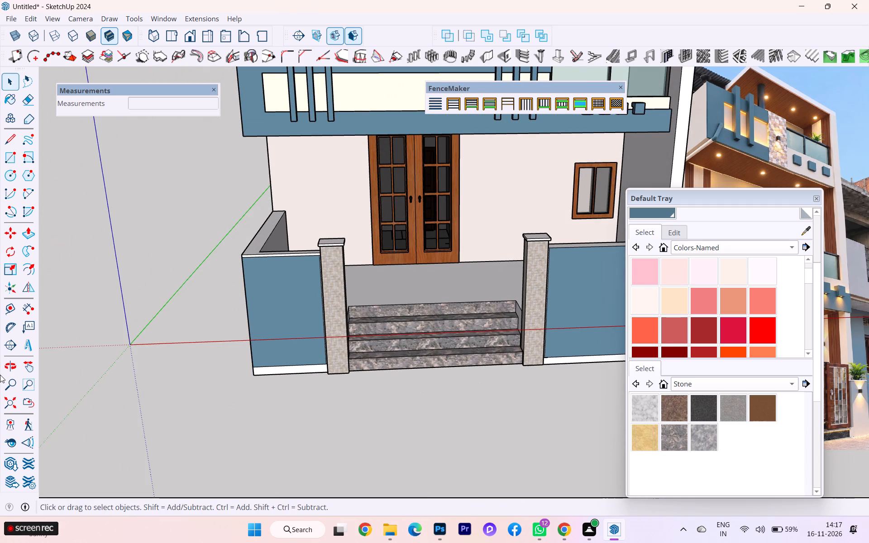